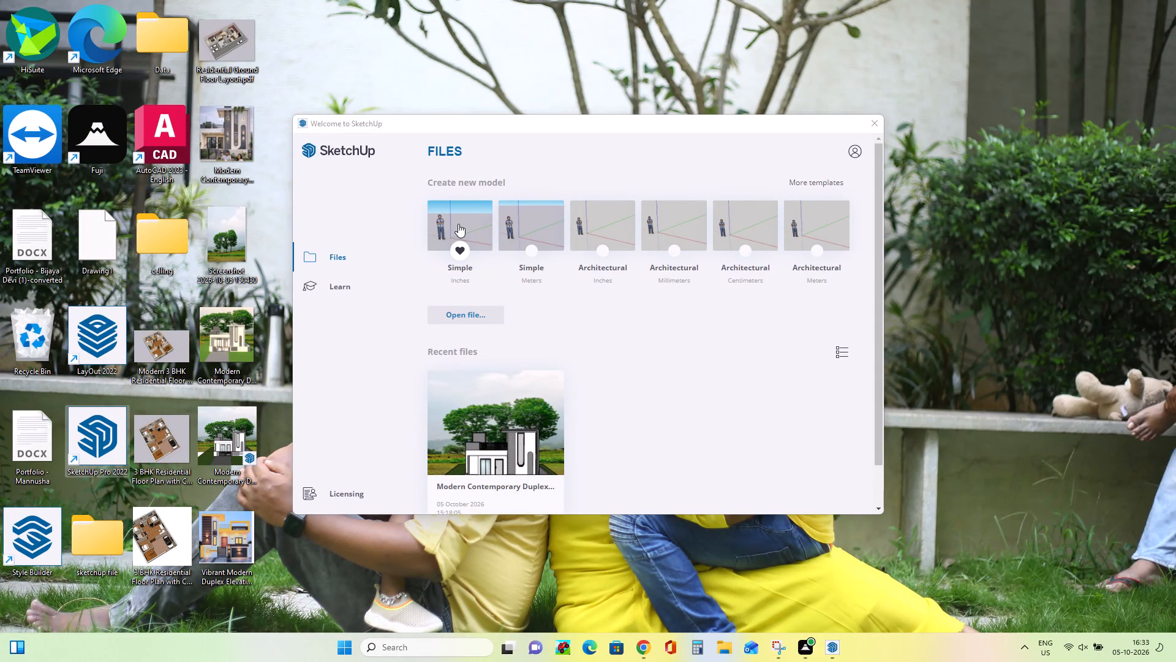
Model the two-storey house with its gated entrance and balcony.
Create a new SketchUp model from the Simple template in inches.
click(459, 225)
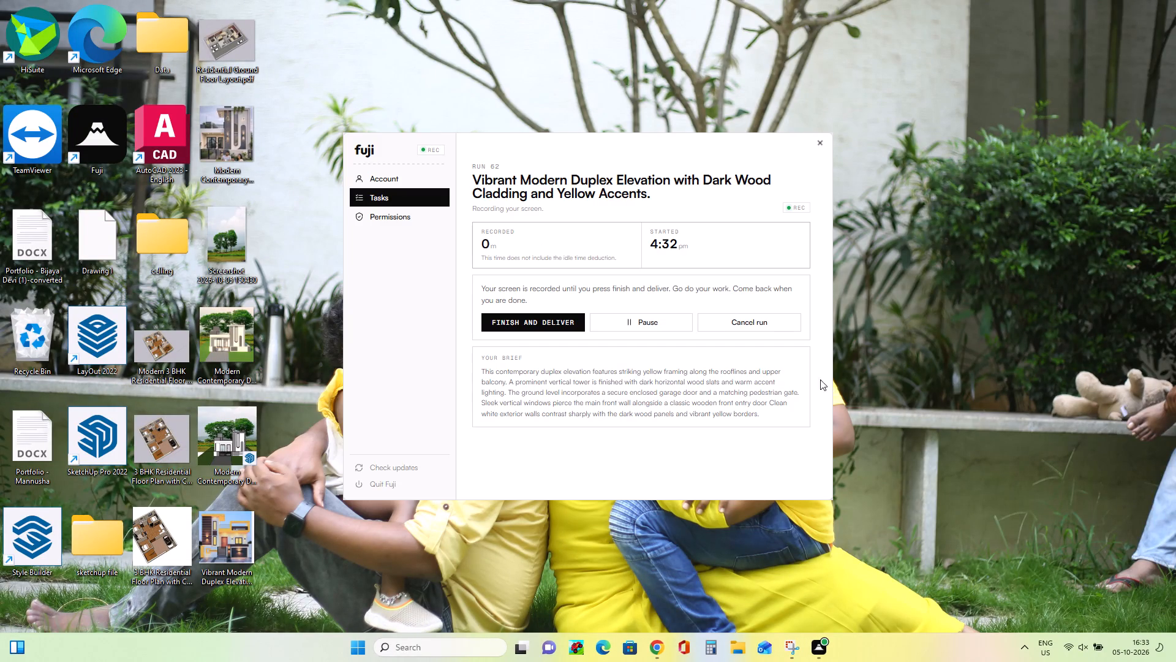
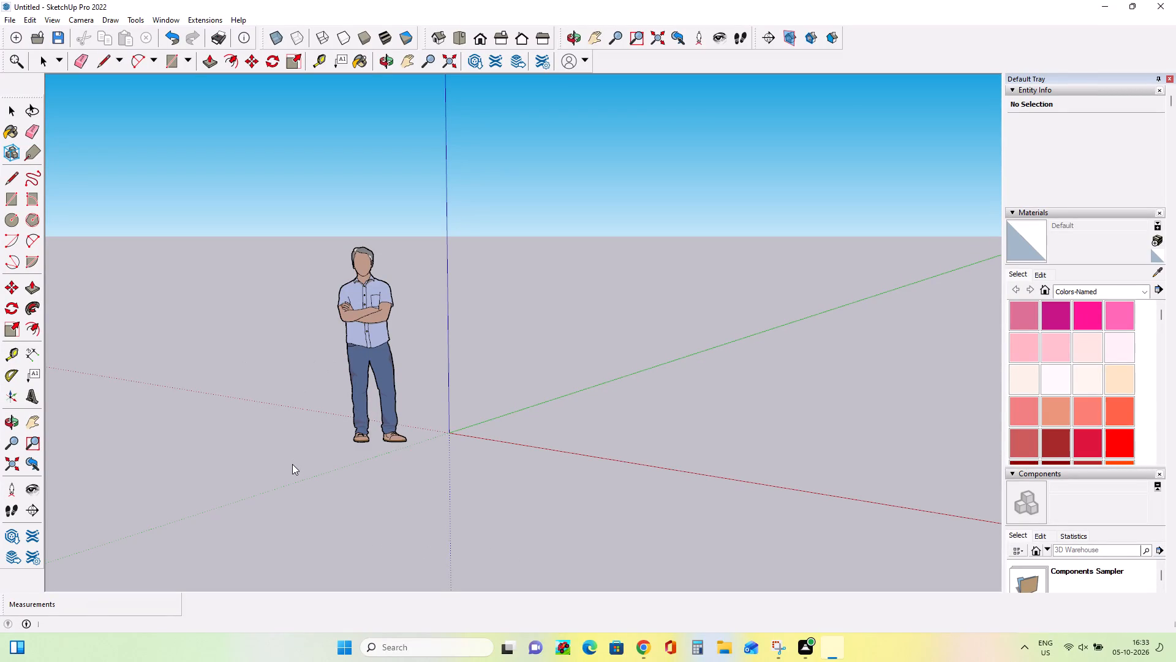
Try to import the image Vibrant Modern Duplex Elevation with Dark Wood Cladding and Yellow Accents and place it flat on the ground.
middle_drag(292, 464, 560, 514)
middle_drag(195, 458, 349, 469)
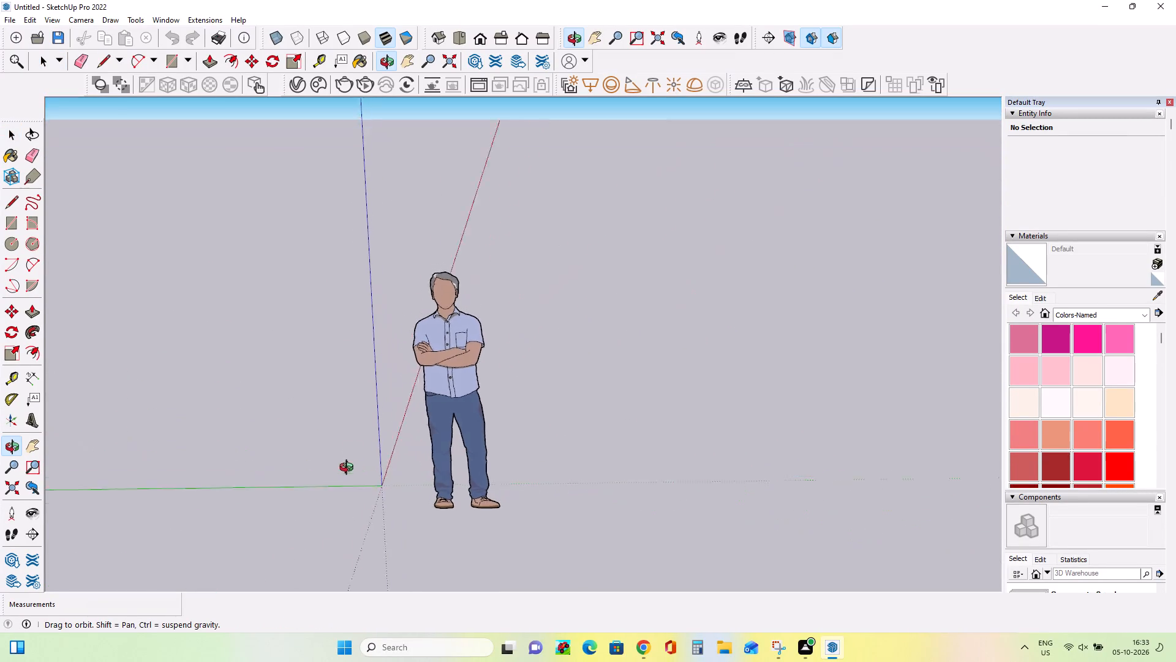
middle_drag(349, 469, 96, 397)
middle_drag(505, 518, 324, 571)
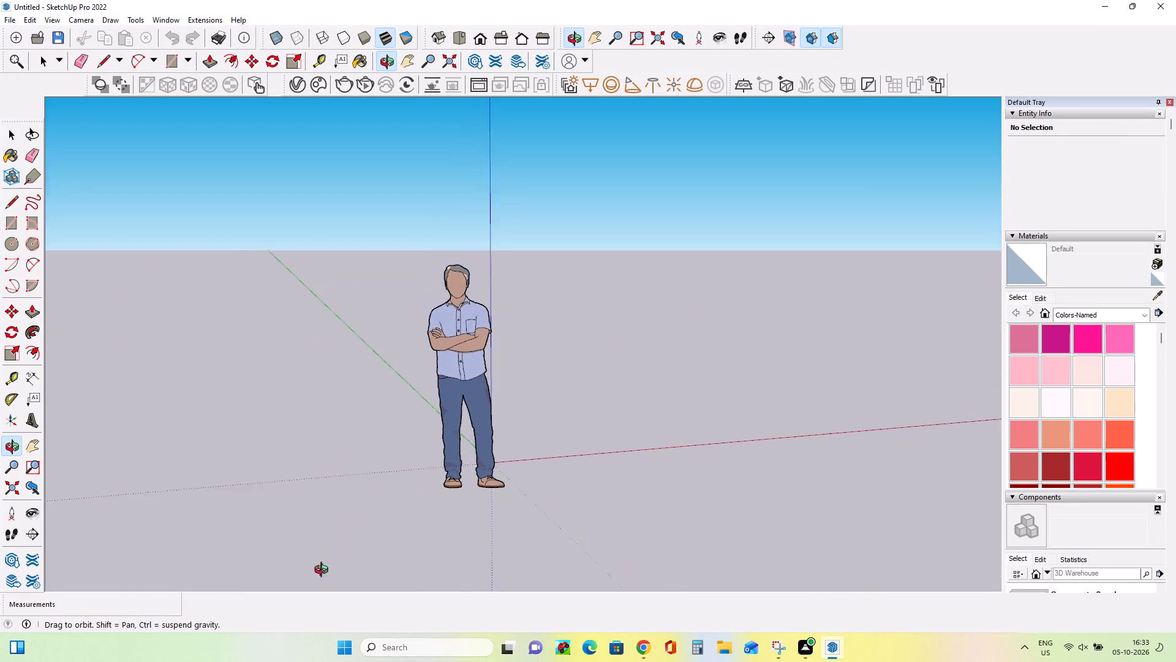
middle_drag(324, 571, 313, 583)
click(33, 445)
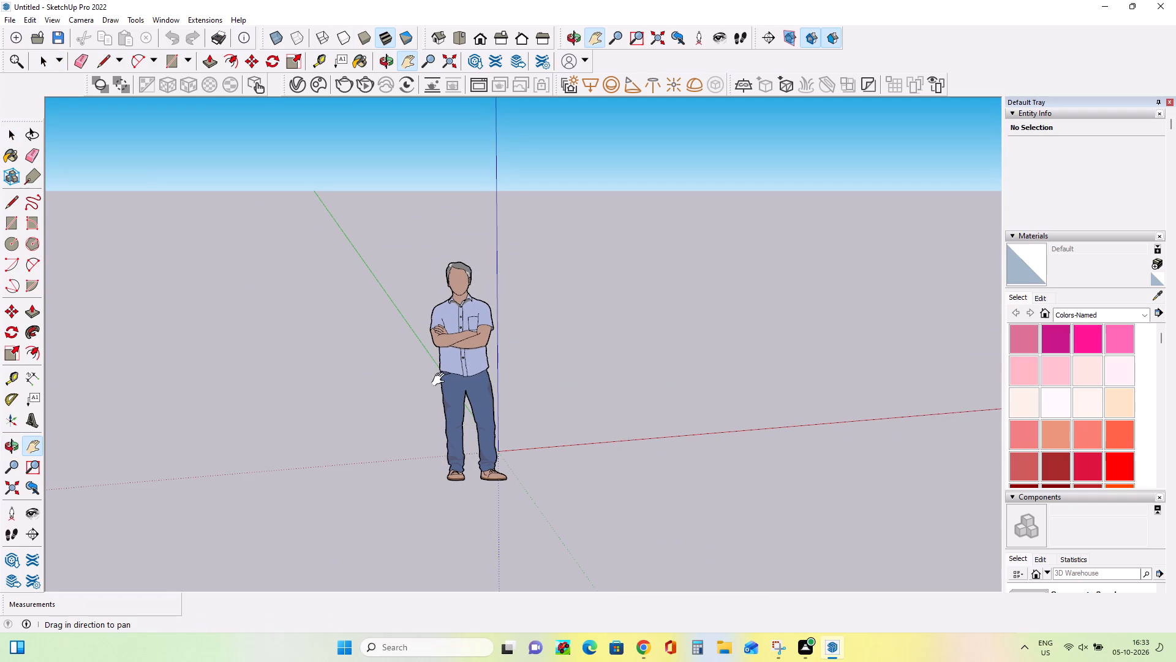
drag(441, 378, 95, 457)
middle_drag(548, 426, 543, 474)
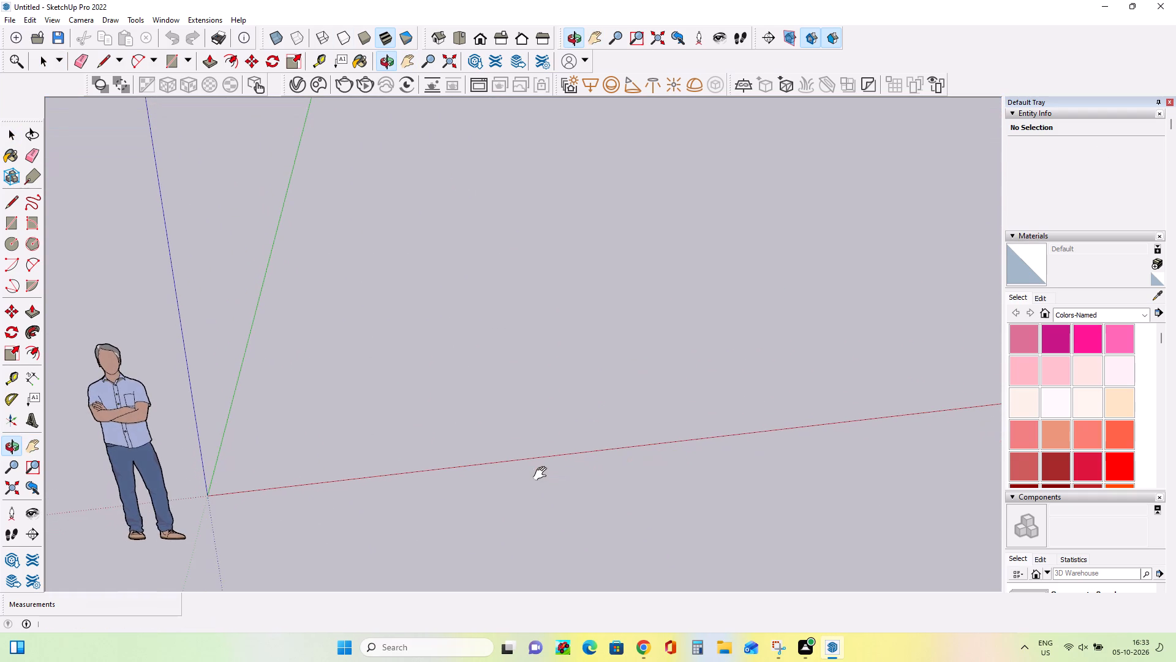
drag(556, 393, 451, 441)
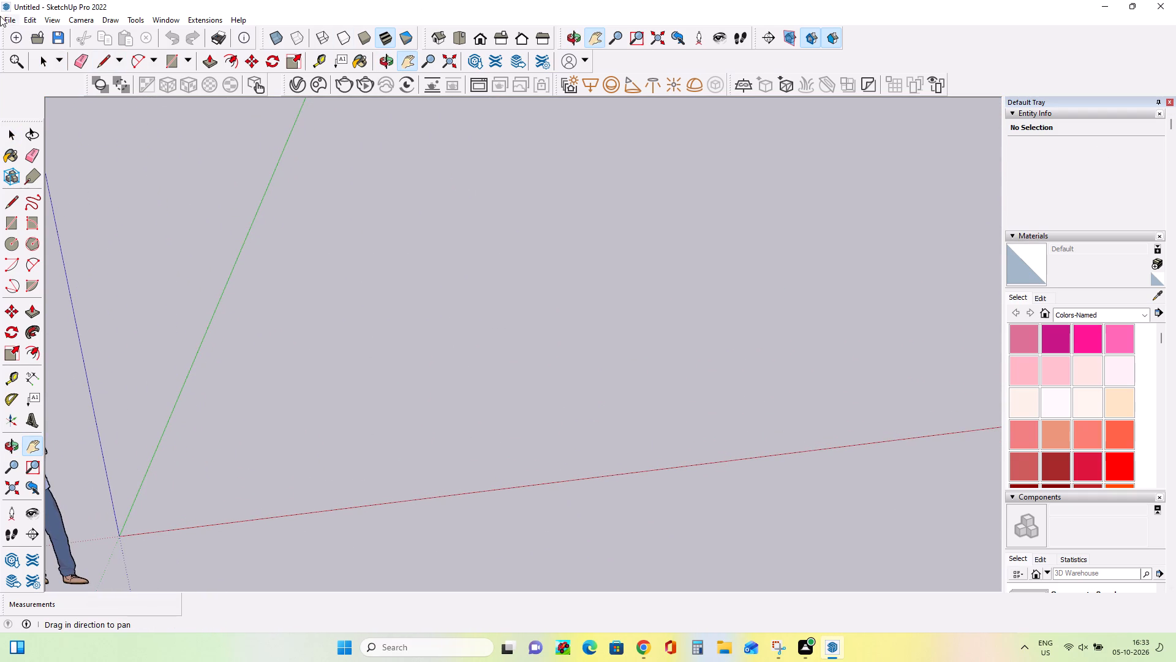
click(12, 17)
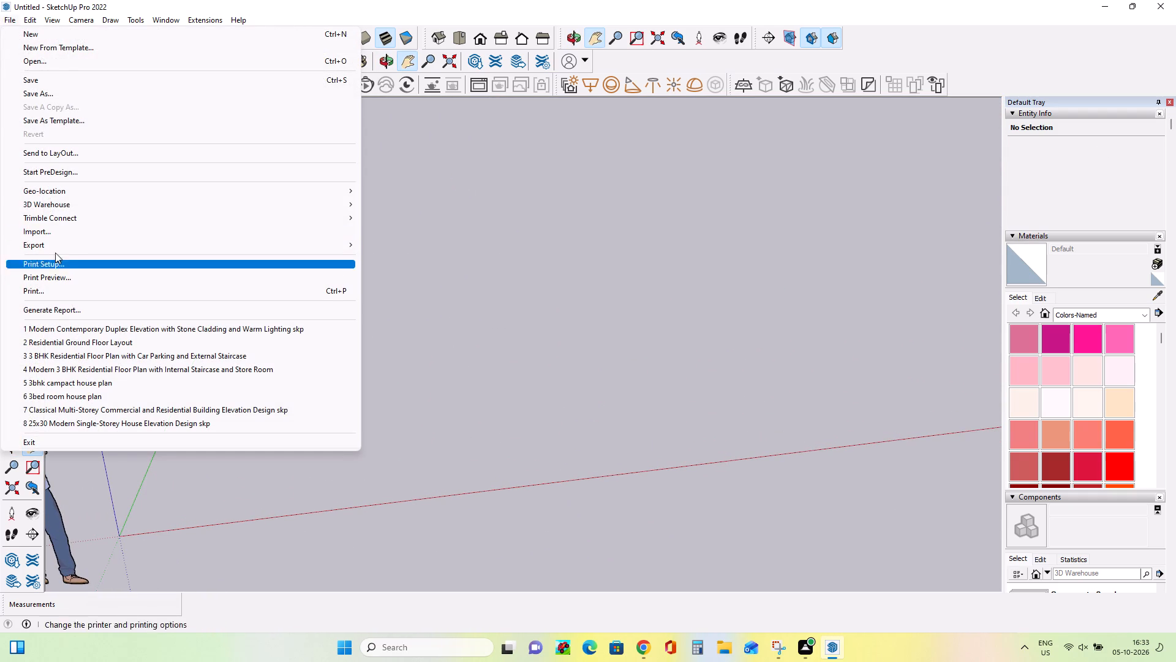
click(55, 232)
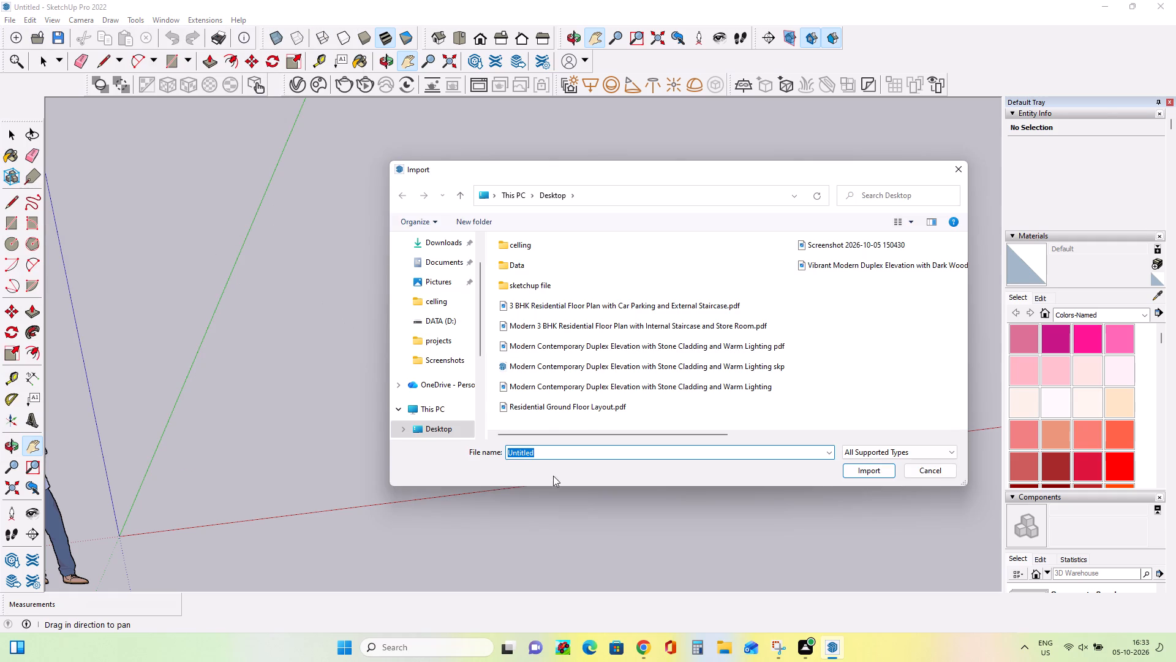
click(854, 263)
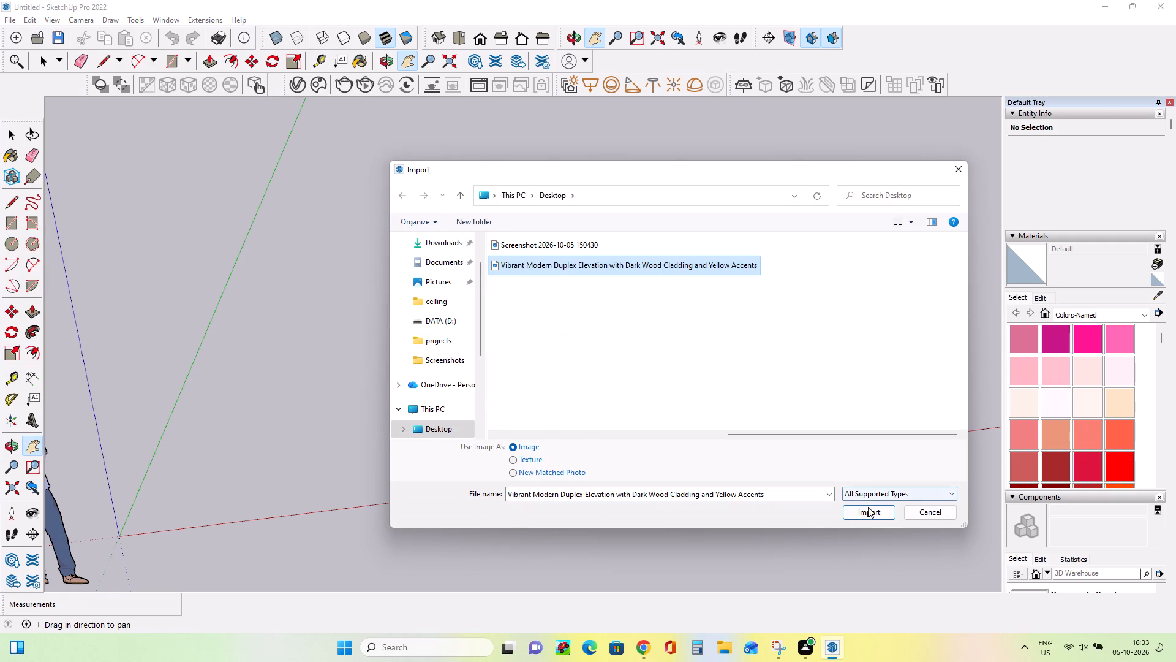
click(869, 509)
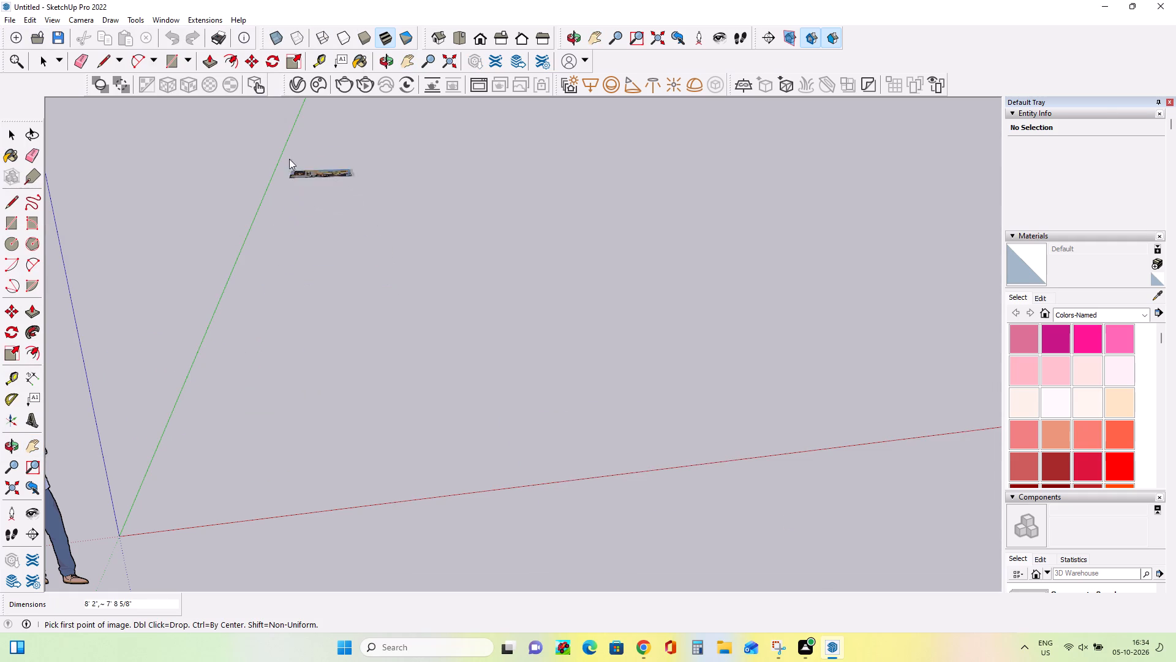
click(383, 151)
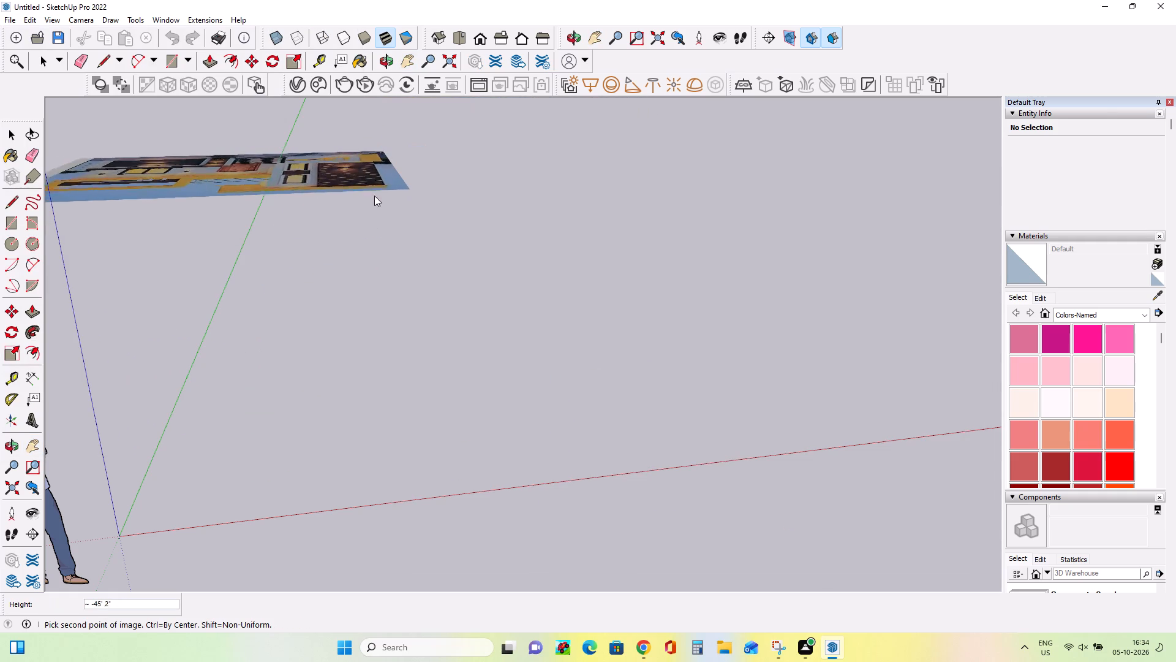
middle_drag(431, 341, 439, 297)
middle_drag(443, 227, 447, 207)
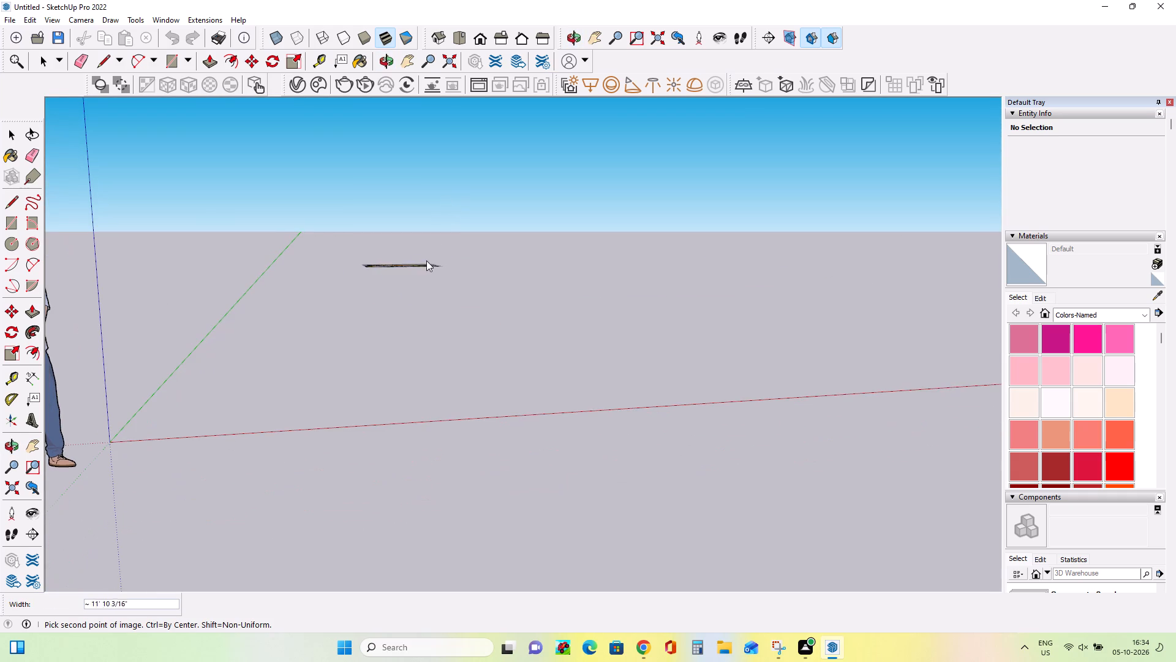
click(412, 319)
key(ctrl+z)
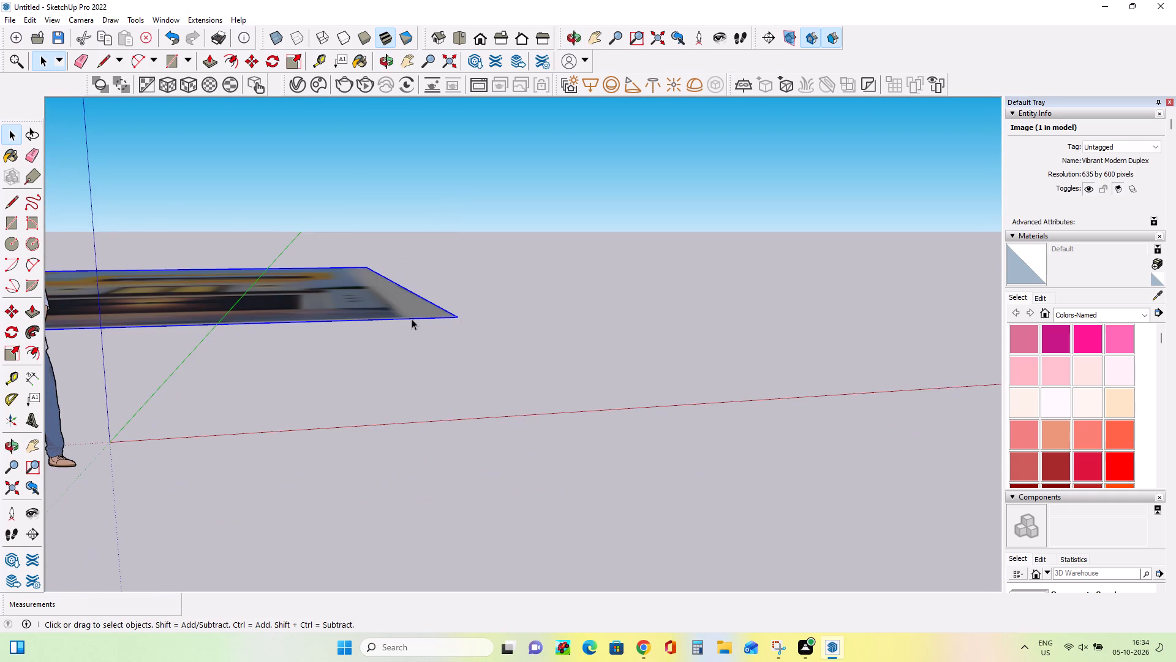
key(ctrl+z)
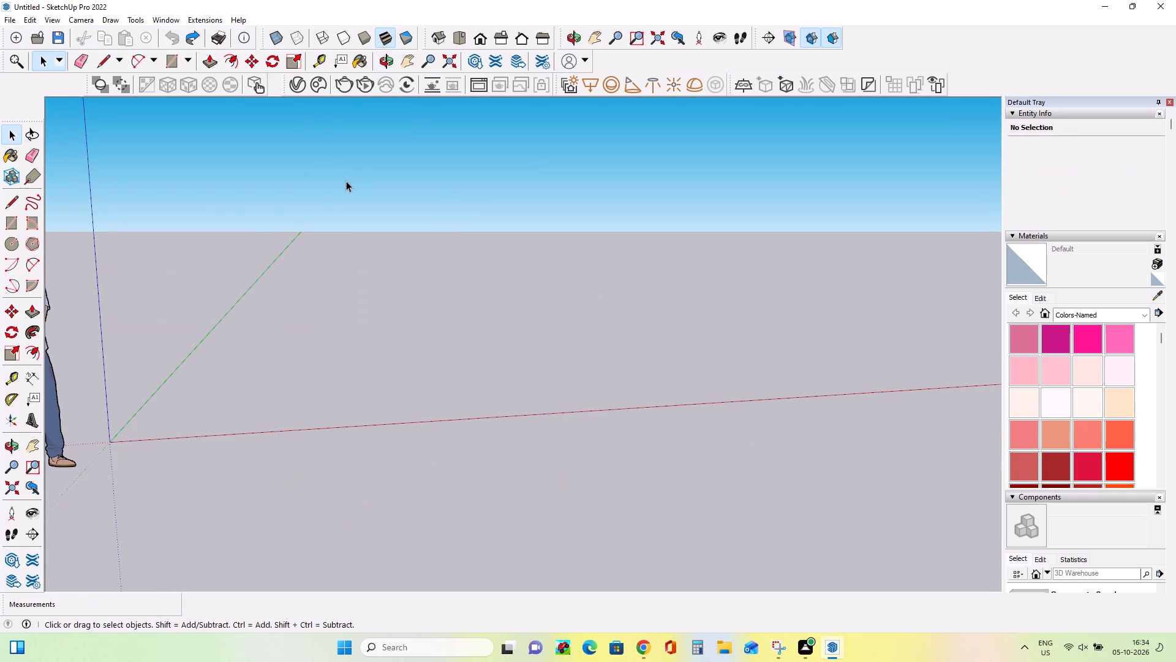
Import the Vibrant Modern Duplex Elevation image and place it upright near the green axis, about 6 ft wide.
click(8, 21)
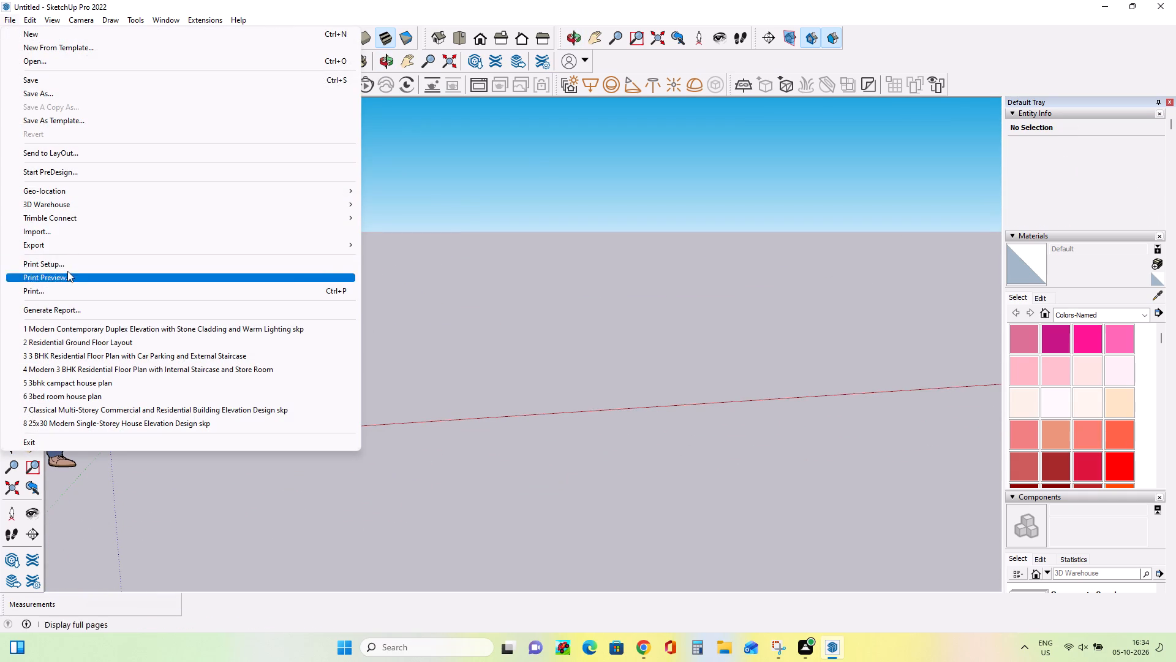
click(69, 236)
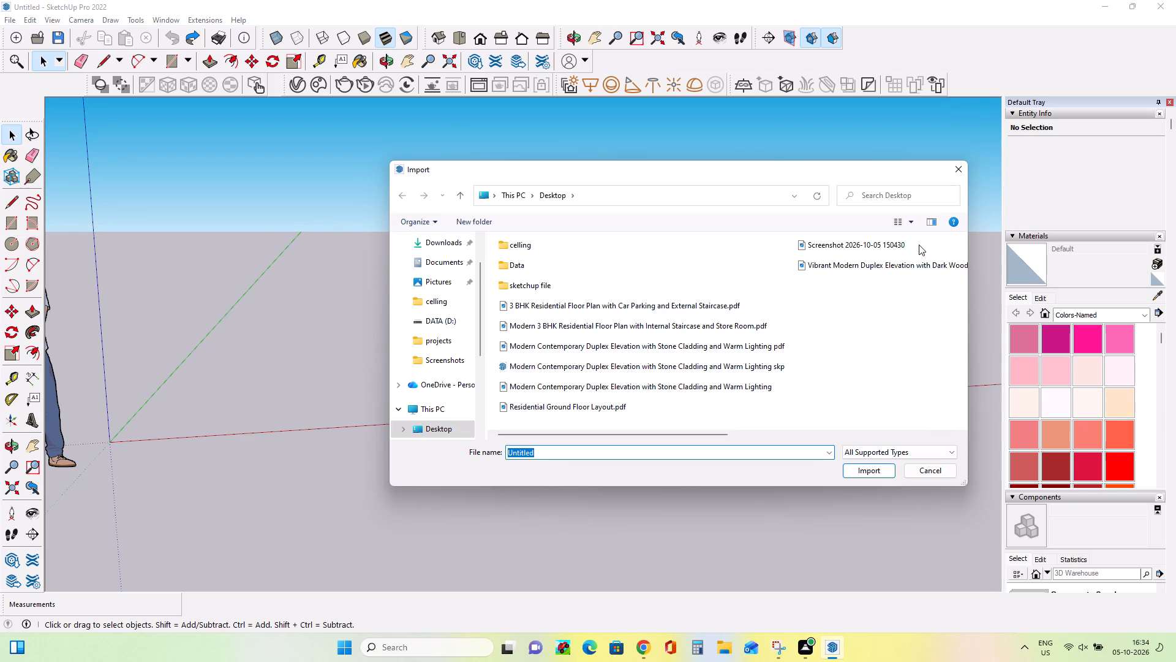
click(885, 268)
click(880, 515)
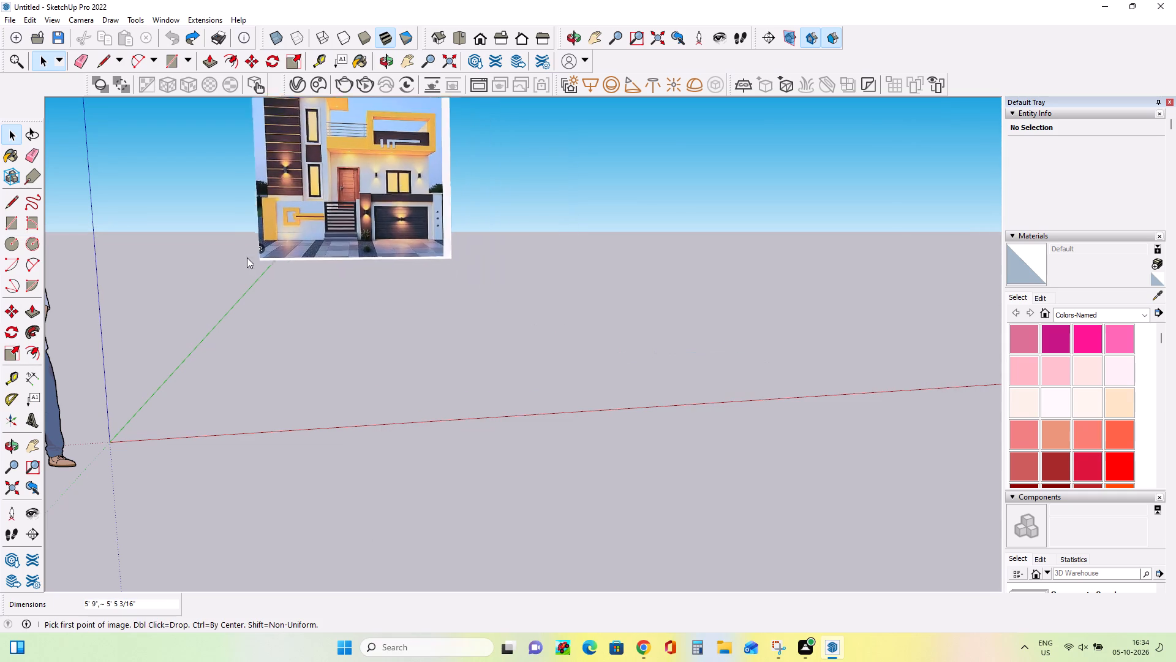
click(281, 266)
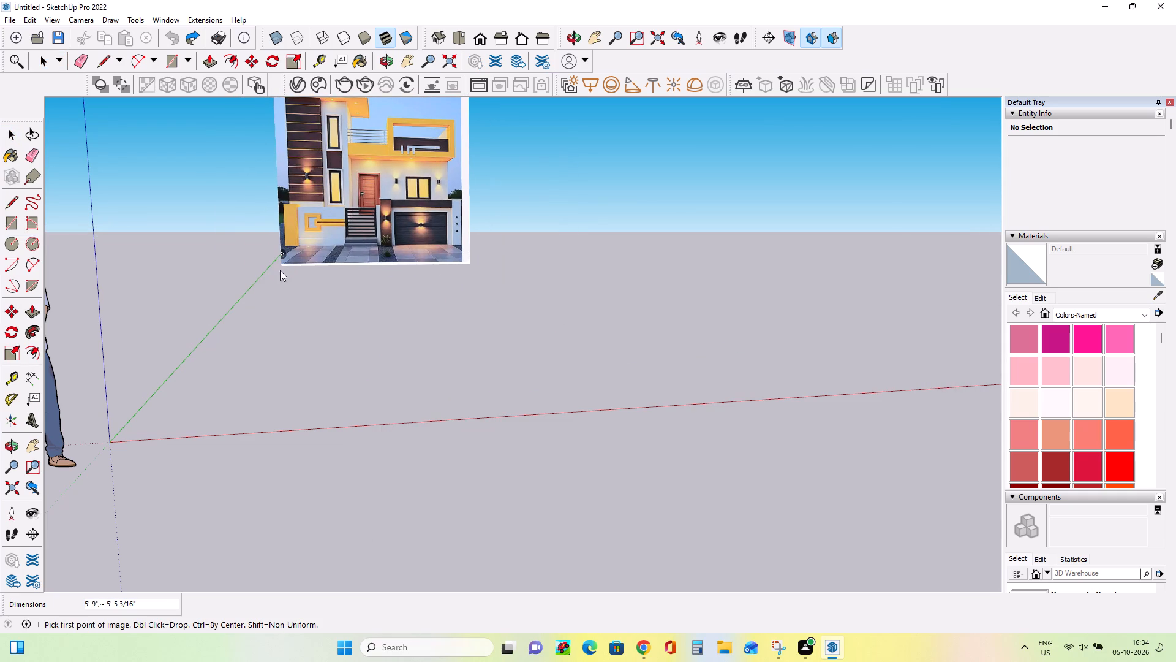
click(486, 243)
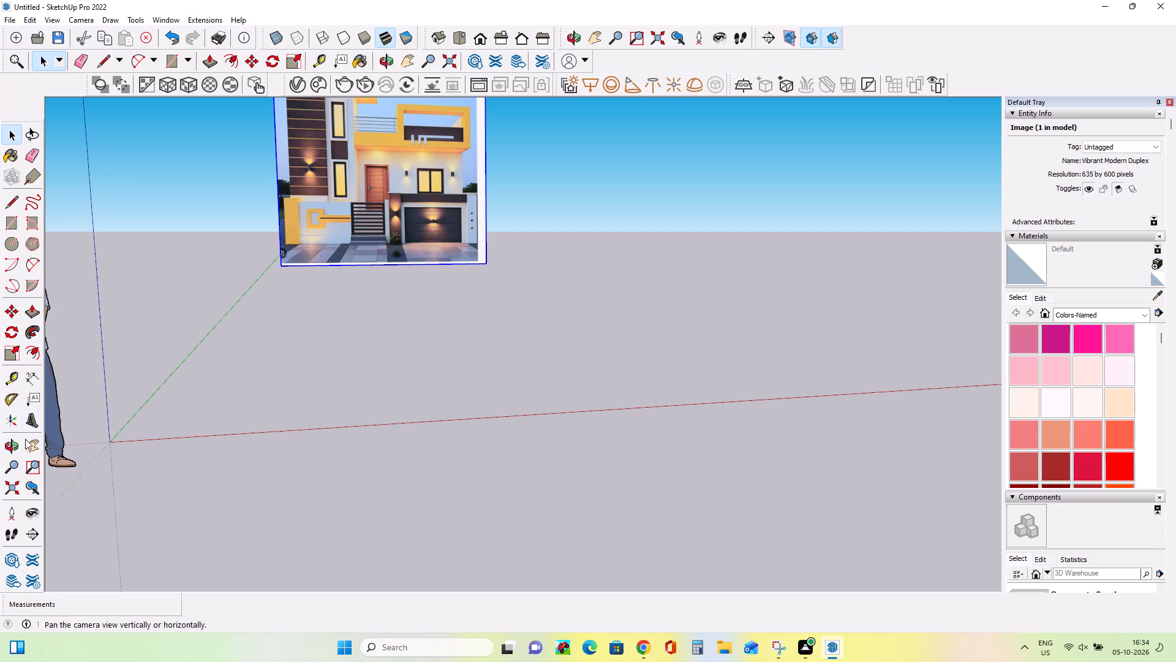
Move the imported elevation image freely towards the foreground, away from the green axis.
click(24, 441)
drag(290, 260, 277, 284)
drag(273, 292, 266, 301)
drag(232, 344, 119, 469)
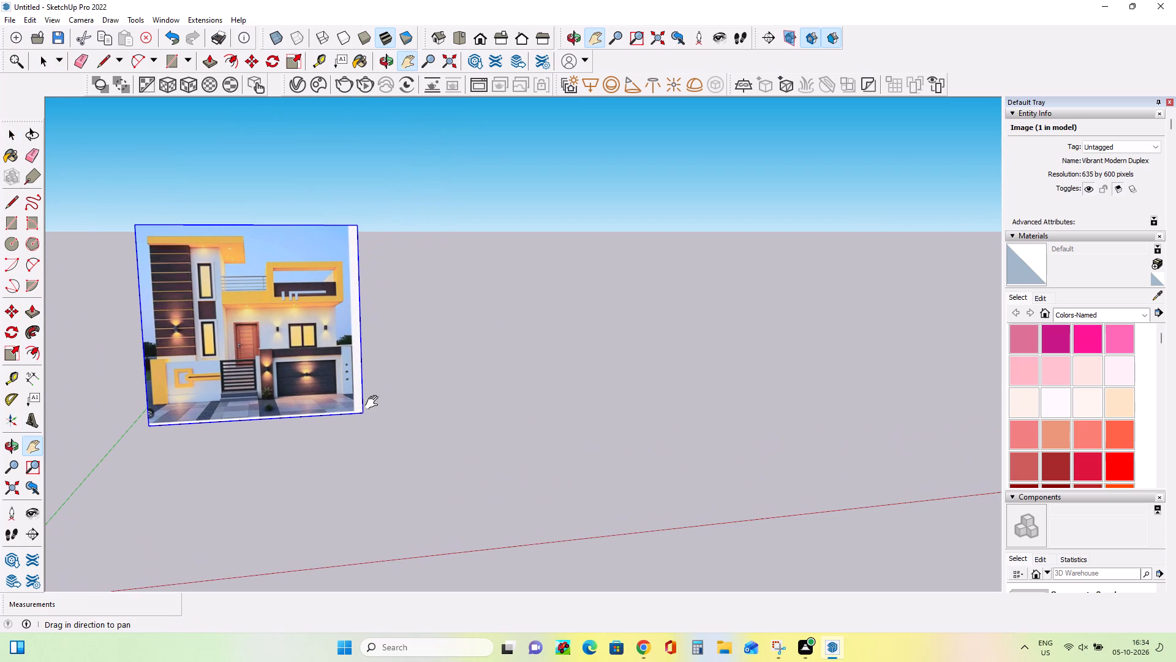
drag(290, 381, 324, 337)
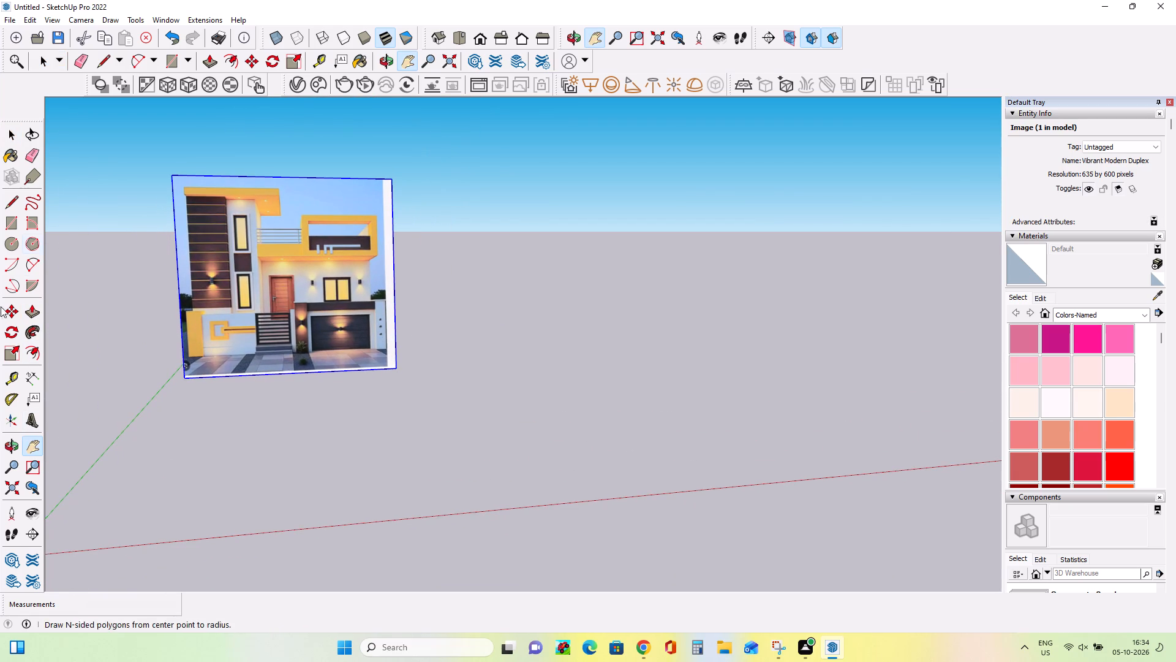
click(11, 312)
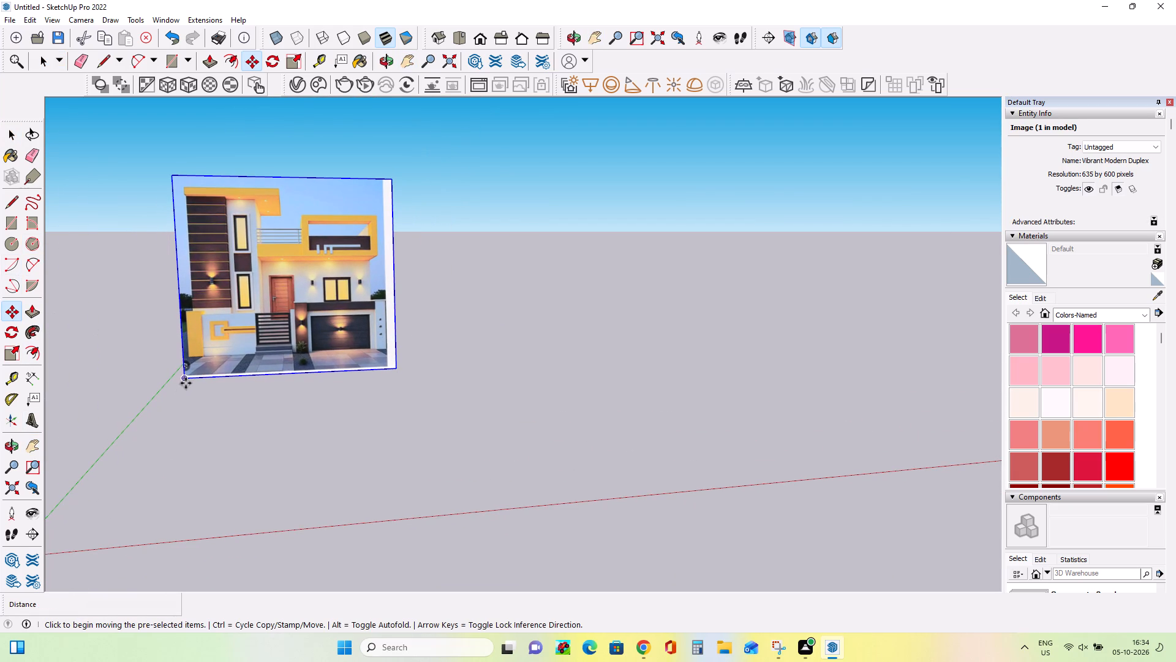
click(186, 383)
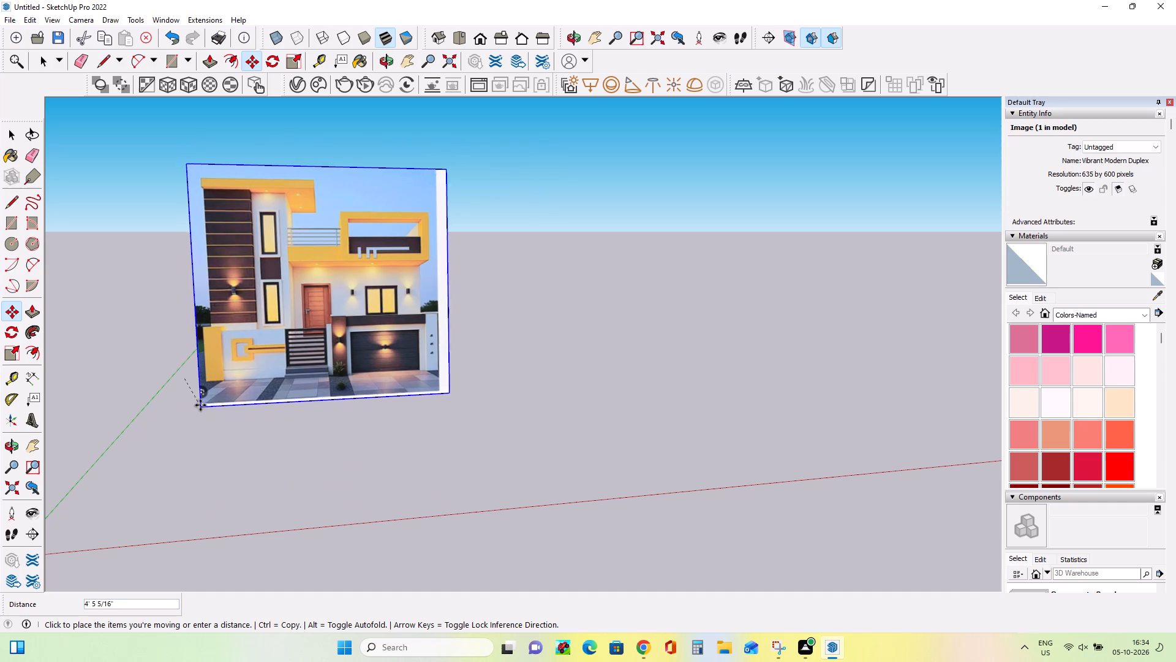
click(188, 397)
drag(373, 395, 375, 372)
click(238, 348)
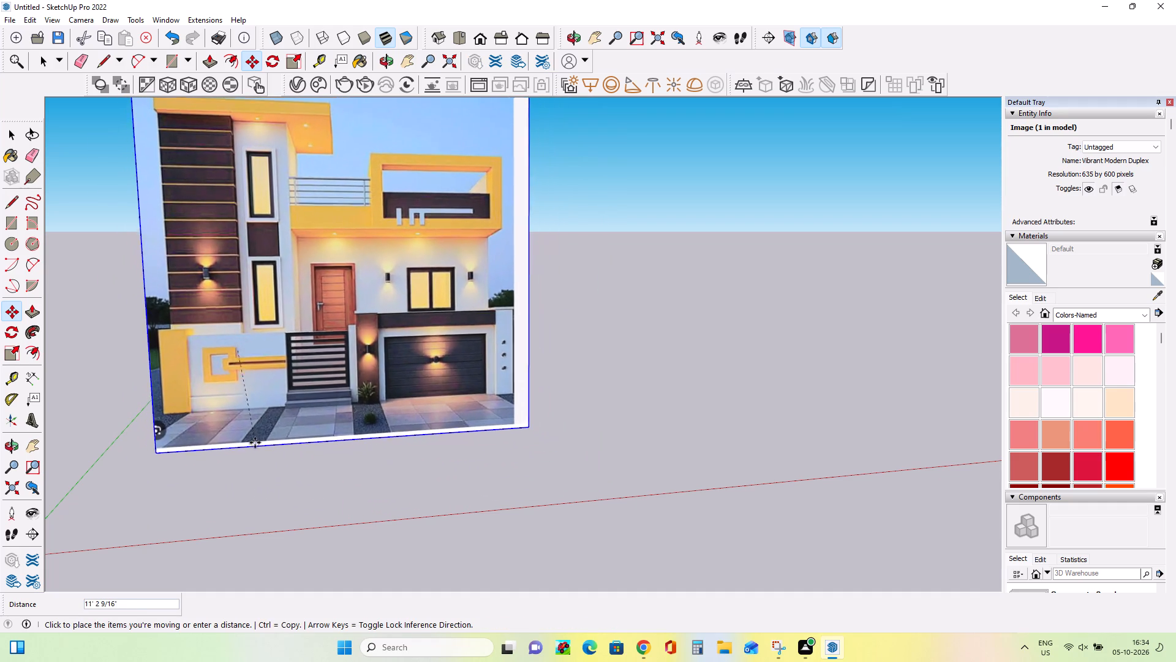
click(253, 414)
Move the elevation image about 47 ft 4 in by its lower-left corner.
middle_drag(326, 449, 476, 289)
scroll(482, 295, down, 2)
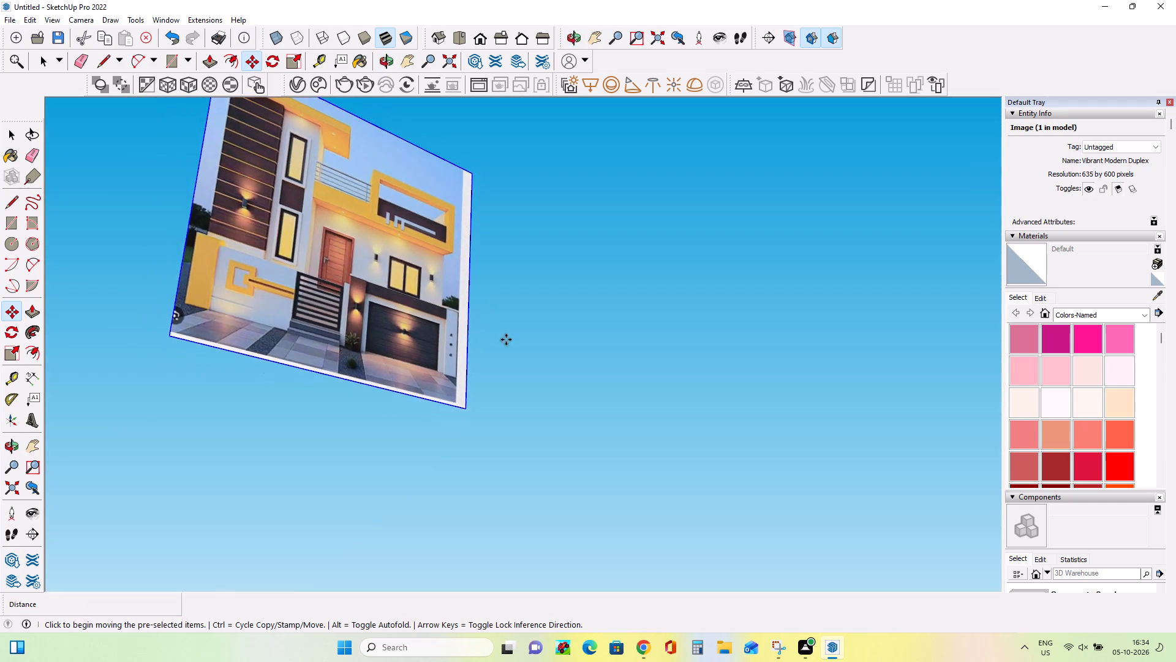
scroll(516, 346, down, 13)
scroll(516, 357, up, 1)
scroll(516, 357, down, 3)
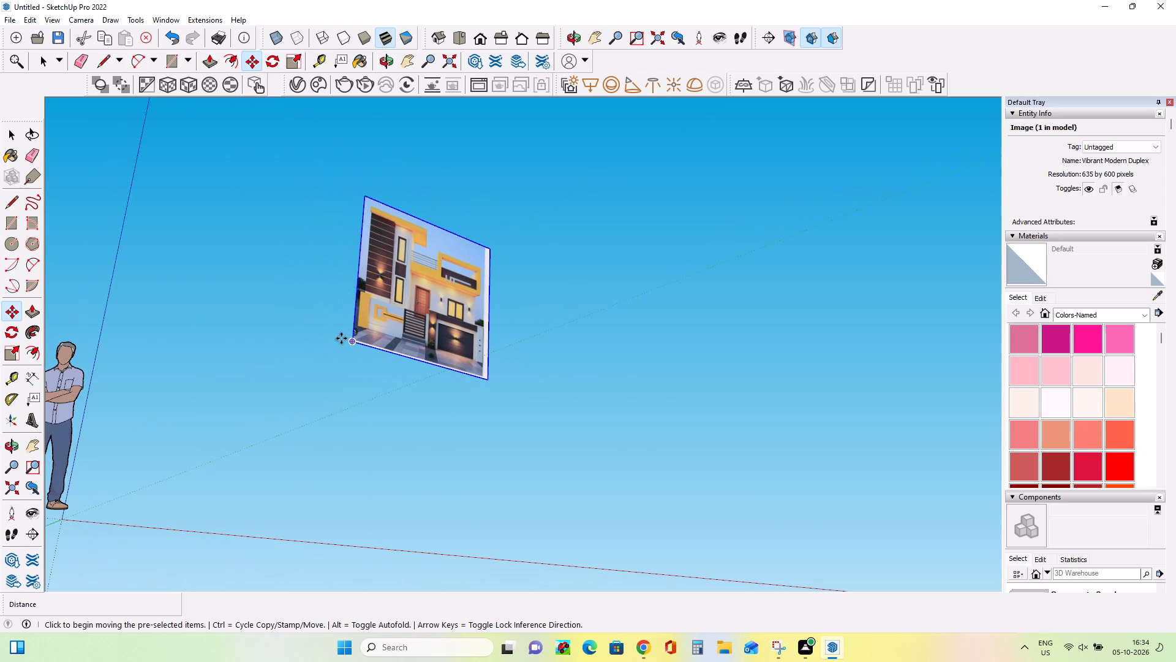
click(358, 343)
click(169, 517)
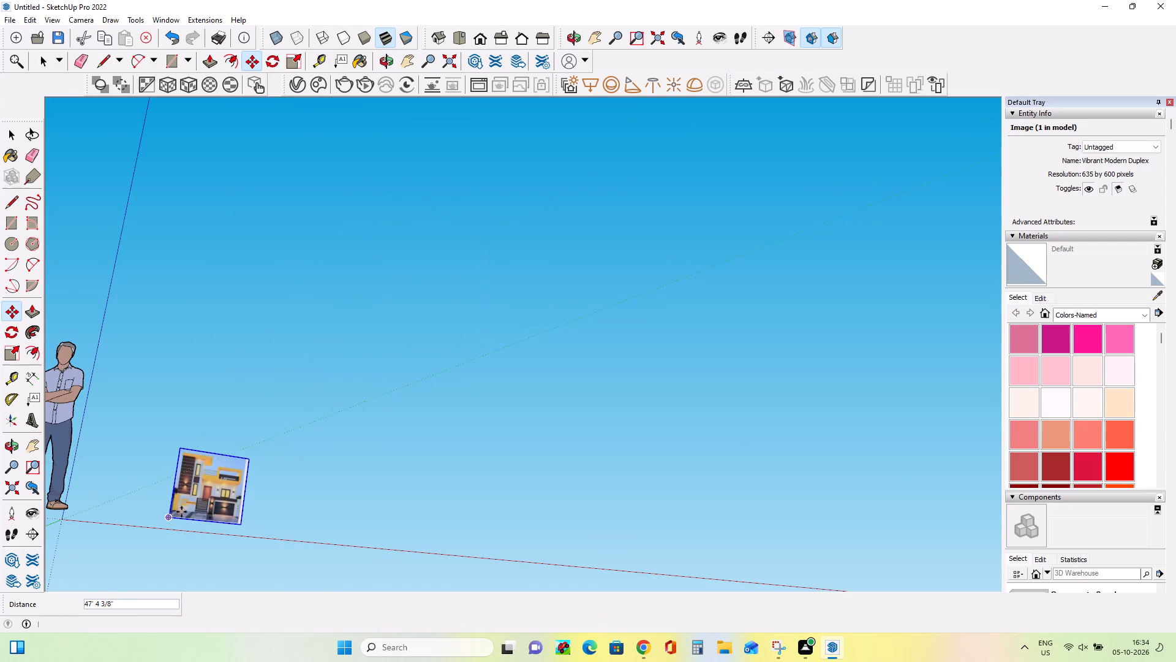
Draw a horizontal ground rectangle about 50 ft 7 in by 25 ft 2 in beside the elevation image.
middle_drag(450, 411, 303, 531)
scroll(340, 449, down, 4)
scroll(507, 402, up, 2)
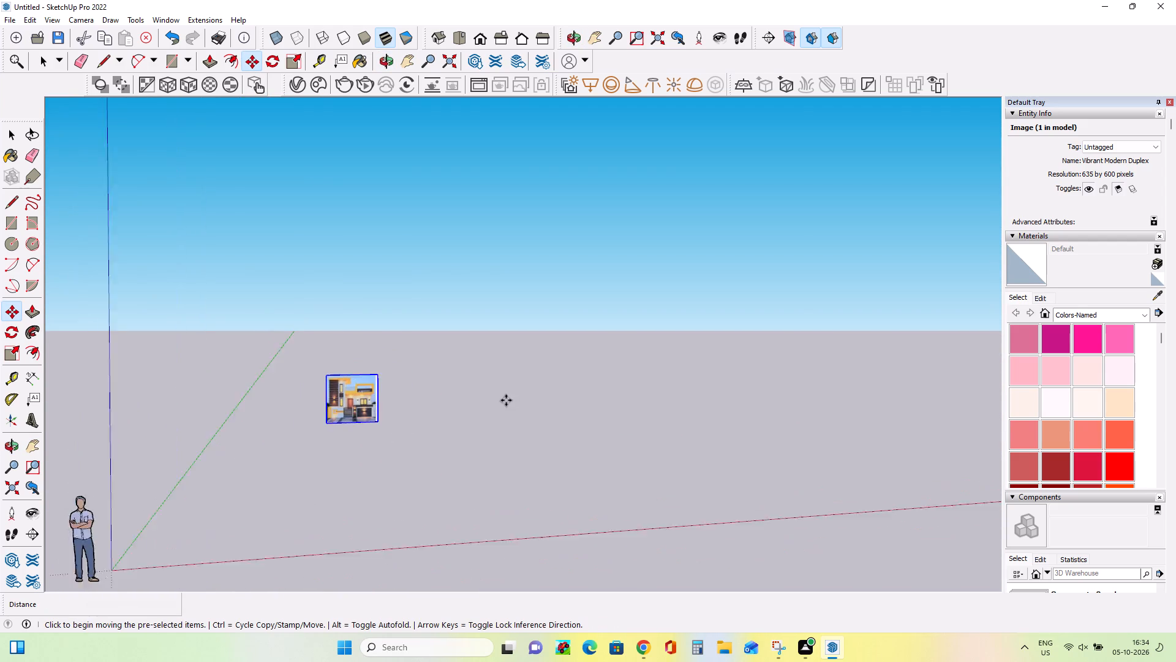
scroll(506, 400, up, 4)
scroll(494, 401, down, 1)
scroll(494, 401, up, 8)
scroll(477, 316, down, 7)
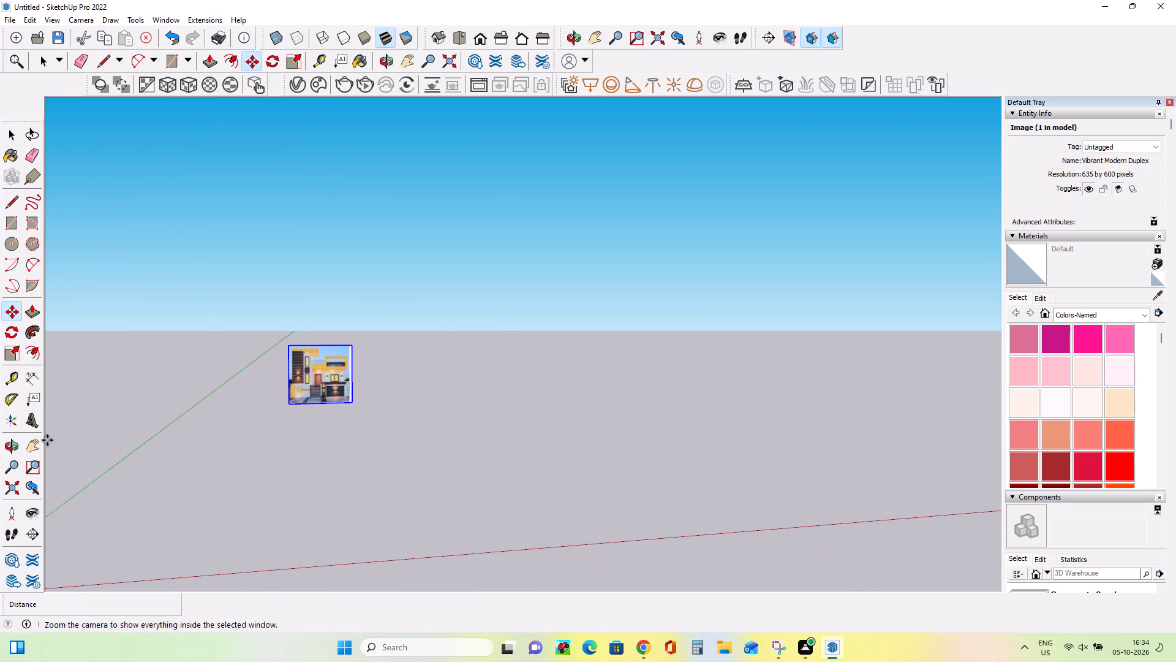
click(13, 225)
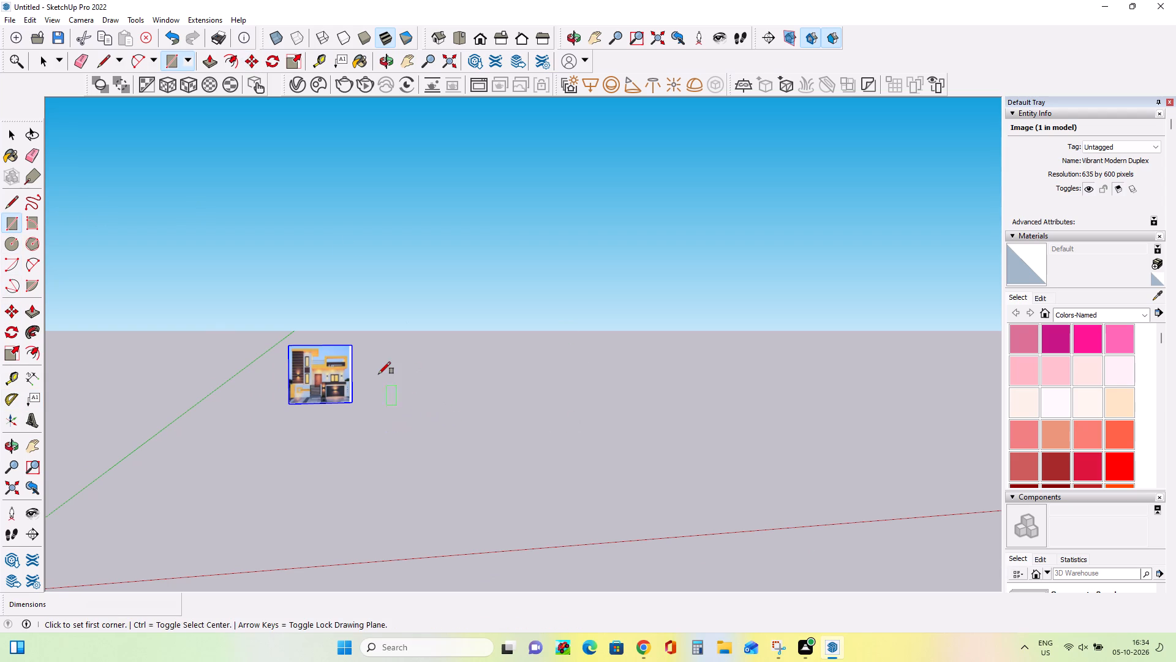
click(372, 394)
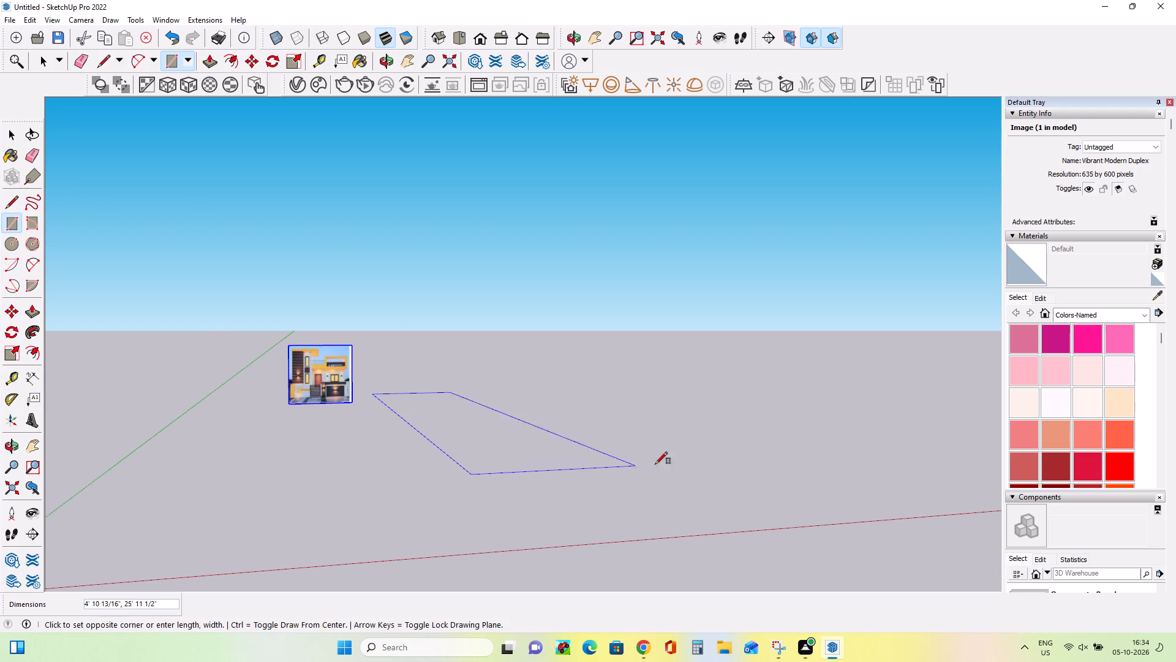
middle_drag(815, 419, 652, 438)
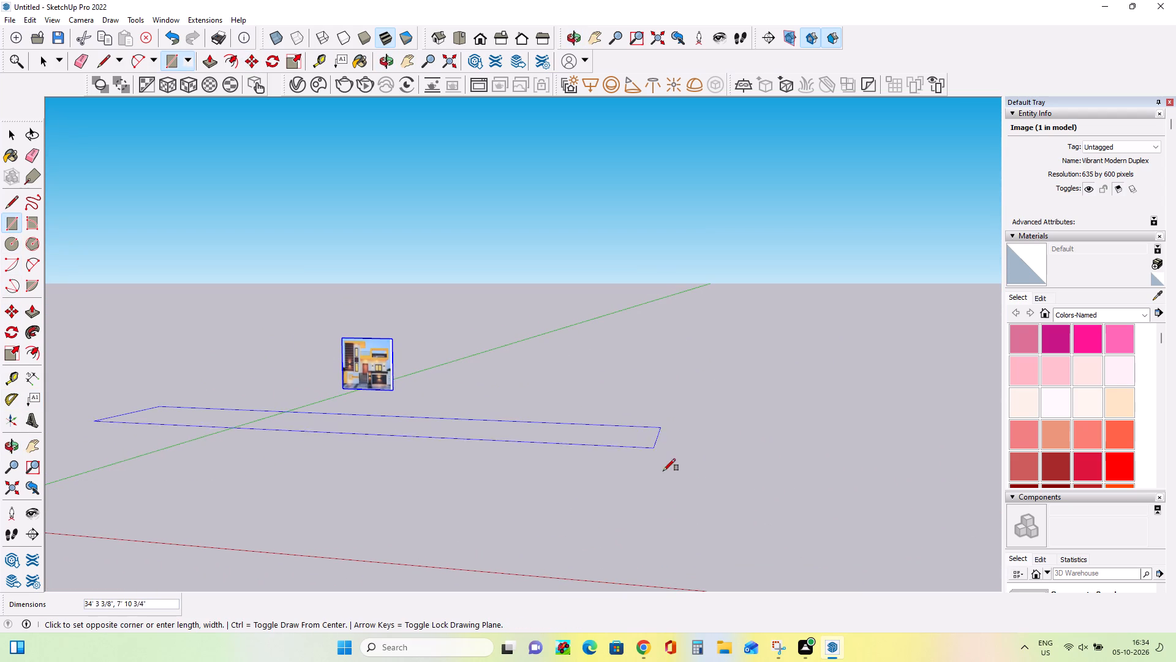
middle_drag(565, 468, 712, 438)
middle_drag(657, 457, 681, 533)
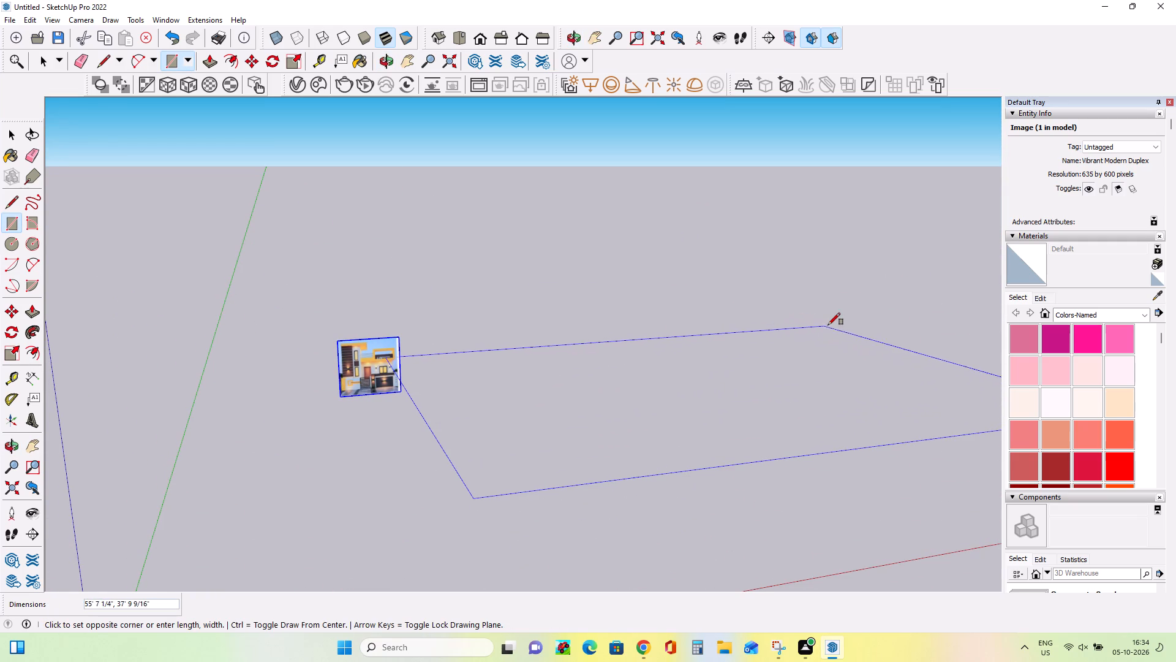
click(867, 346)
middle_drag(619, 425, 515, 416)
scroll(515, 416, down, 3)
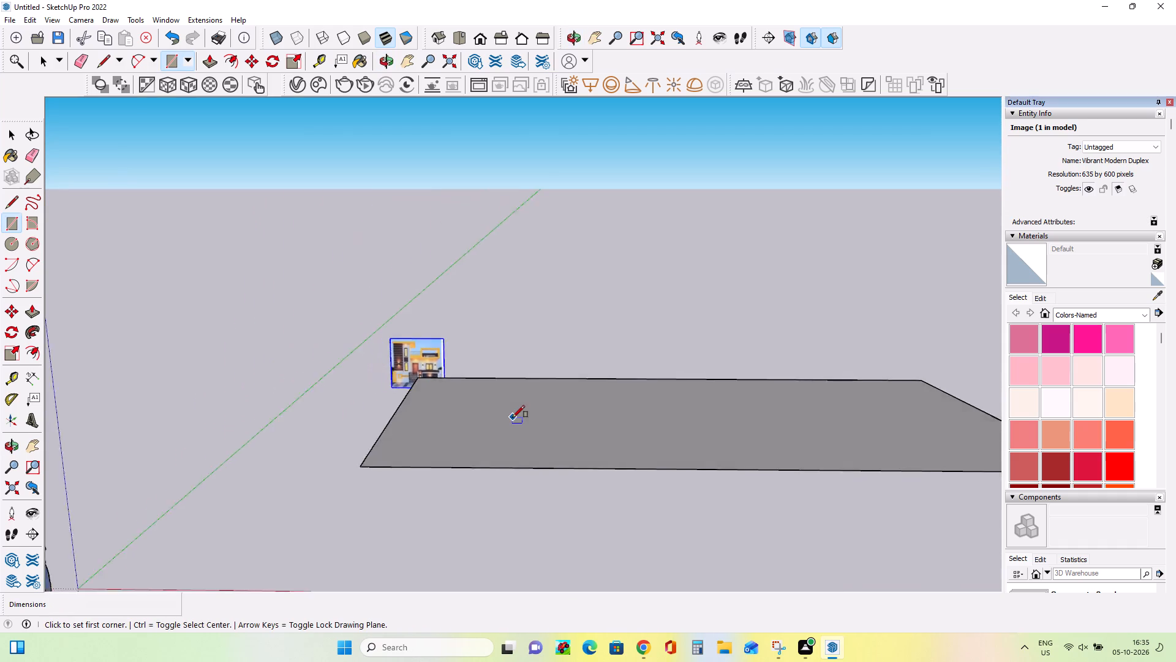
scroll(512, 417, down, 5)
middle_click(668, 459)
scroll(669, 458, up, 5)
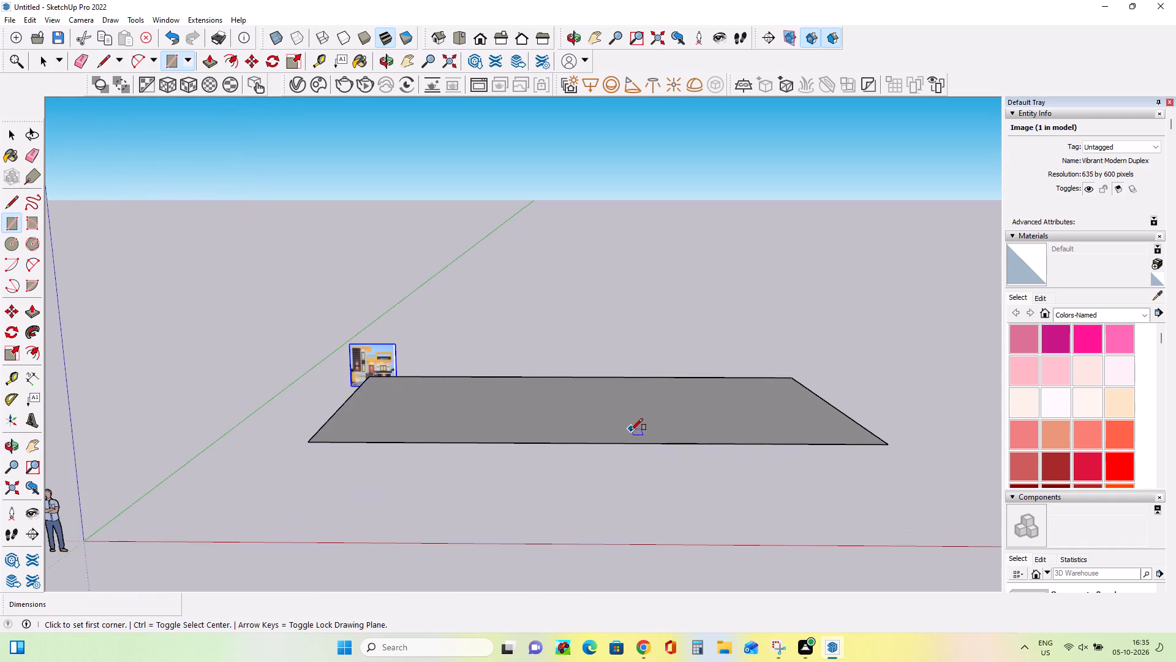
Move the elevation image about 16 ft 10 in by its upper-right corner, parallel to the green axis towards the foreground.
scroll(631, 432, up, 1)
click(17, 309)
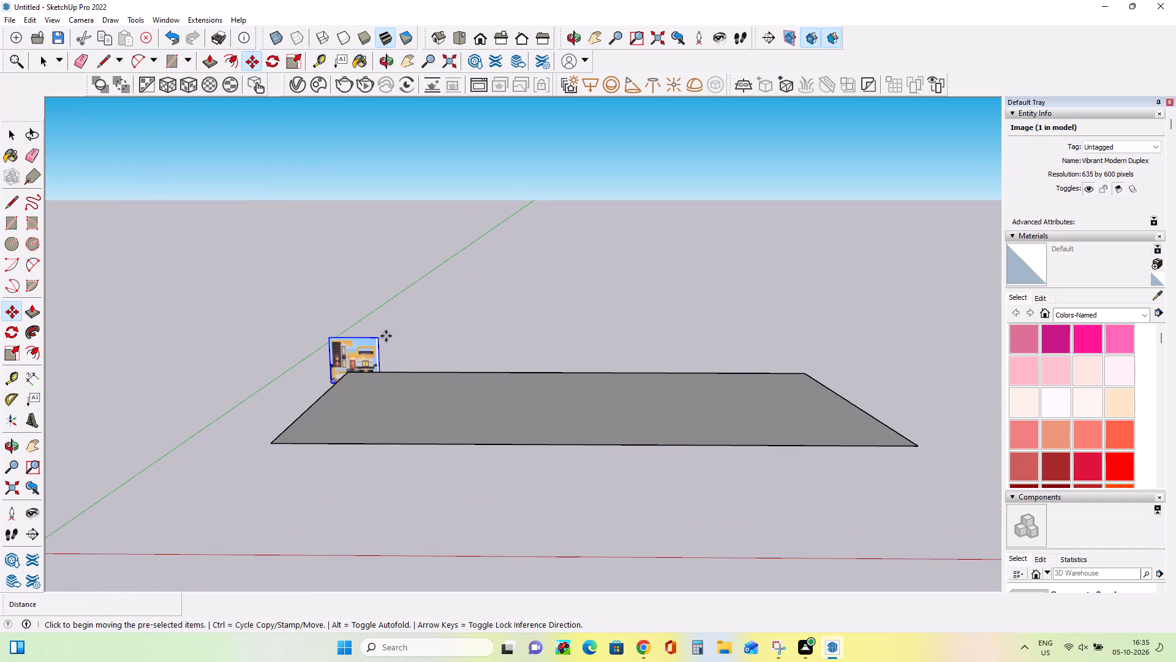
click(382, 336)
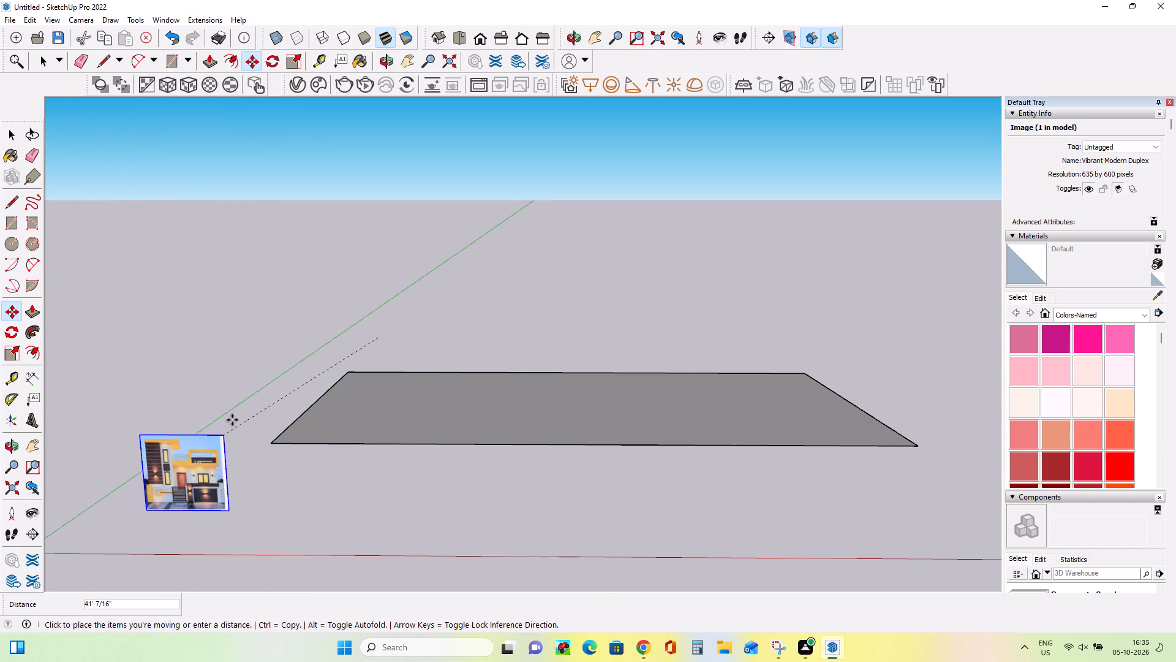
click(301, 363)
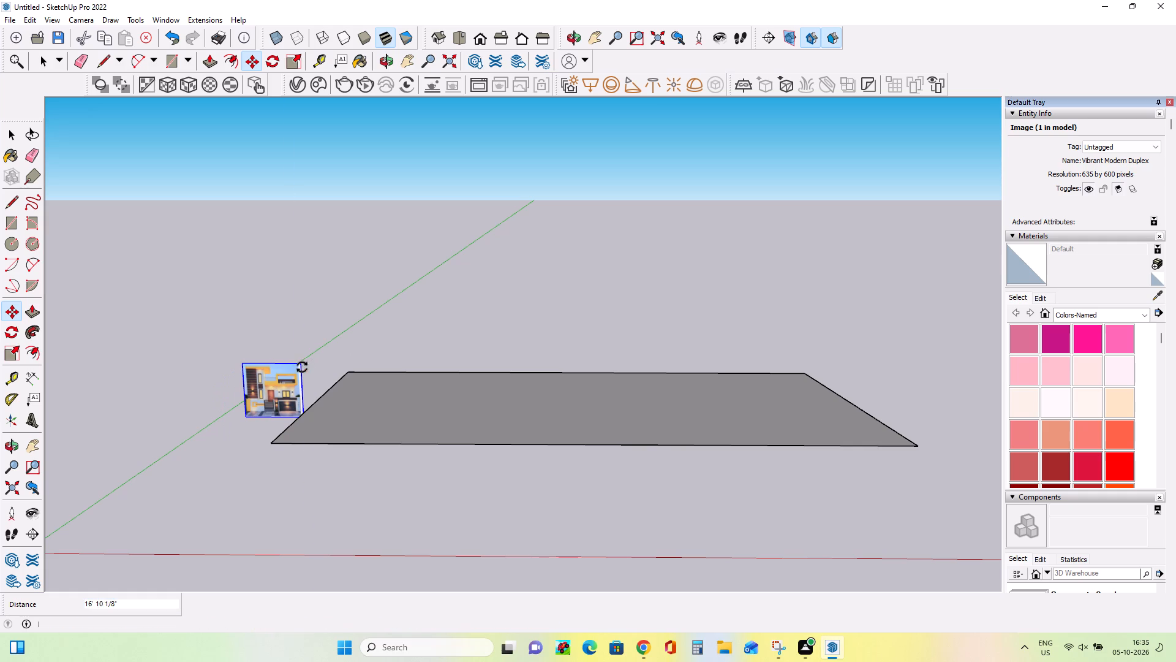
Move the elevation image about 15 ft by its lower-right corner, close to the ground rectangle's front left corner.
middle_drag(326, 439, 398, 542)
scroll(398, 547, up, 1)
middle_click(388, 518)
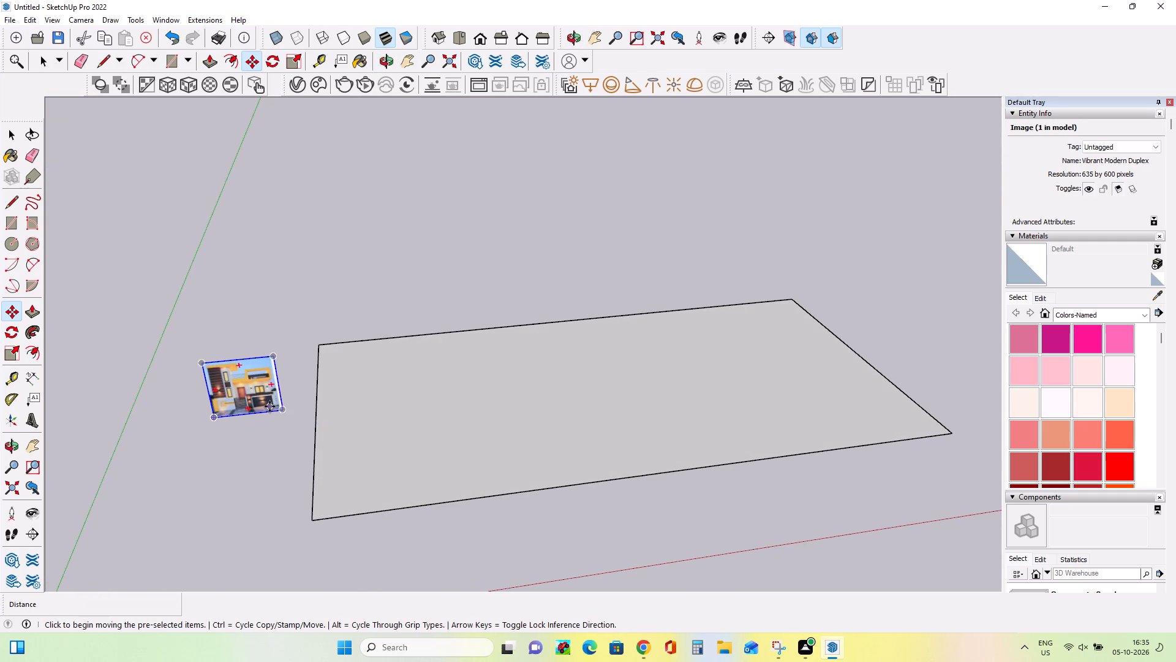
scroll(269, 406, up, 4)
scroll(289, 441, down, 8)
middle_drag(457, 473, 443, 471)
scroll(260, 429, up, 1)
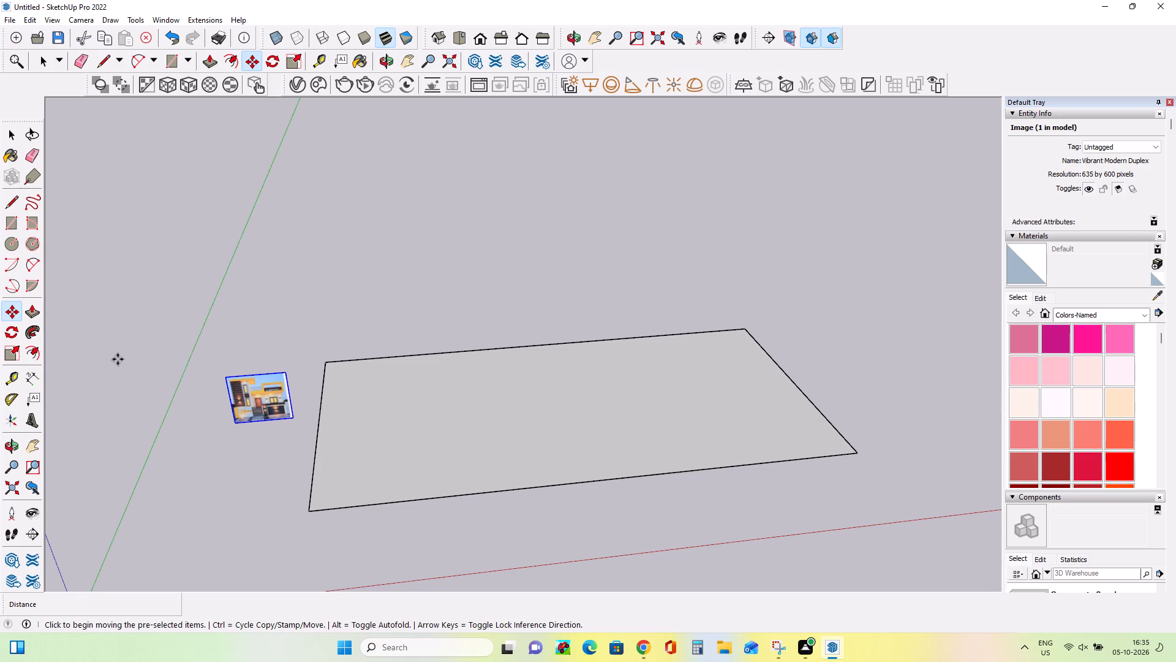
scroll(370, 441, up, 1)
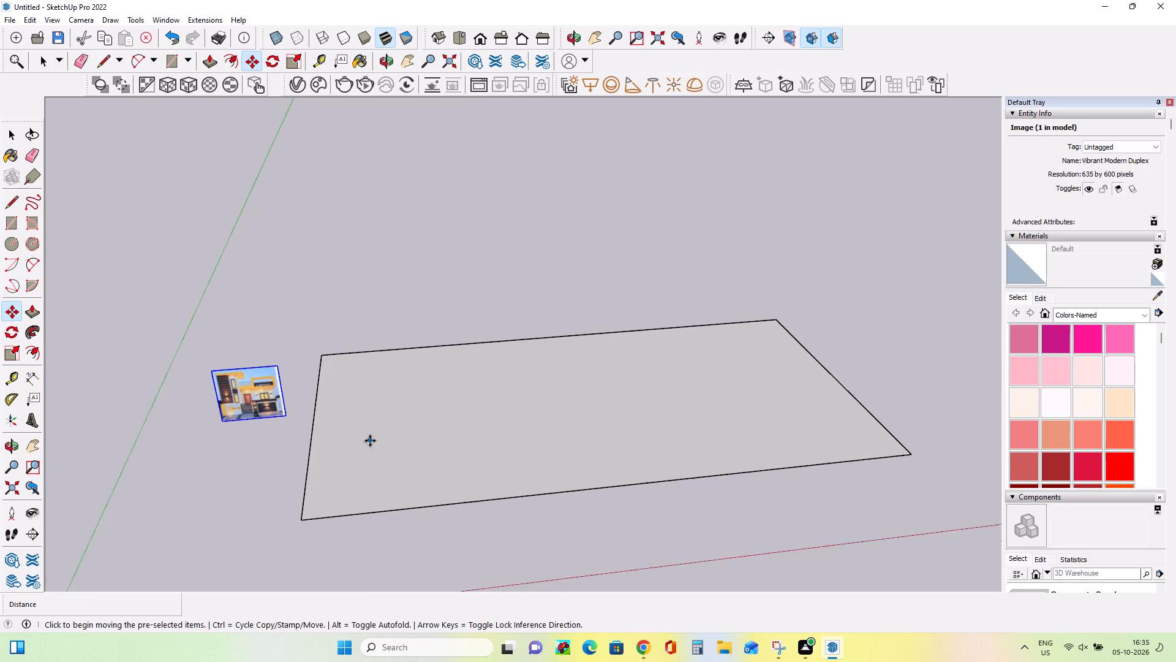
scroll(370, 441, up, 3)
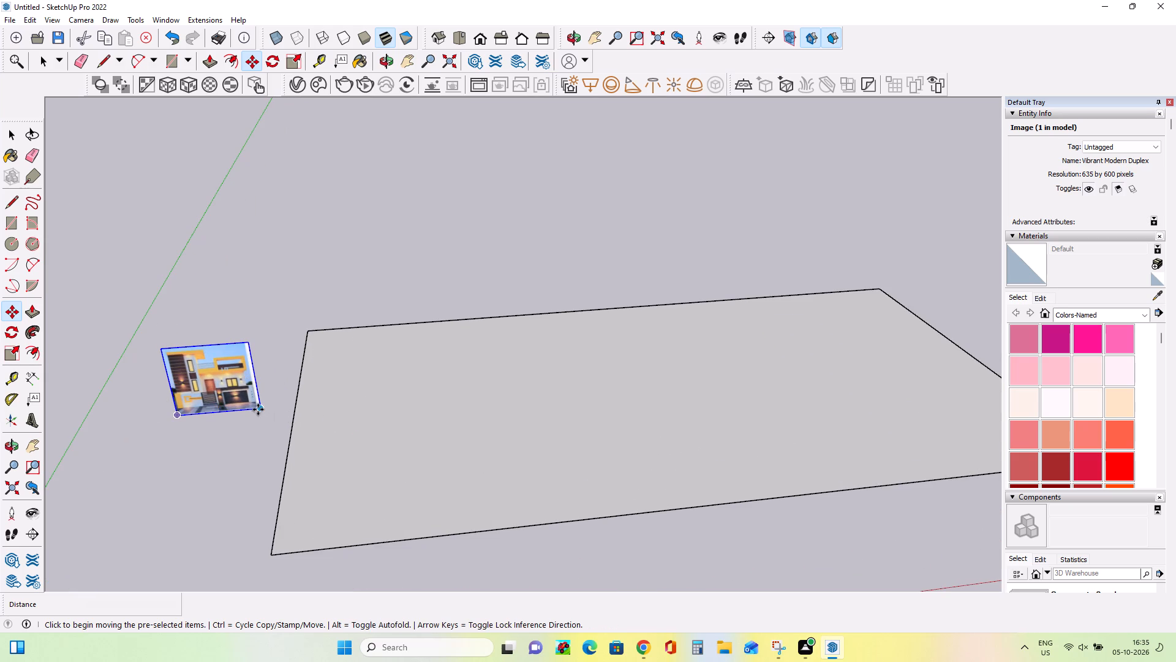
click(265, 410)
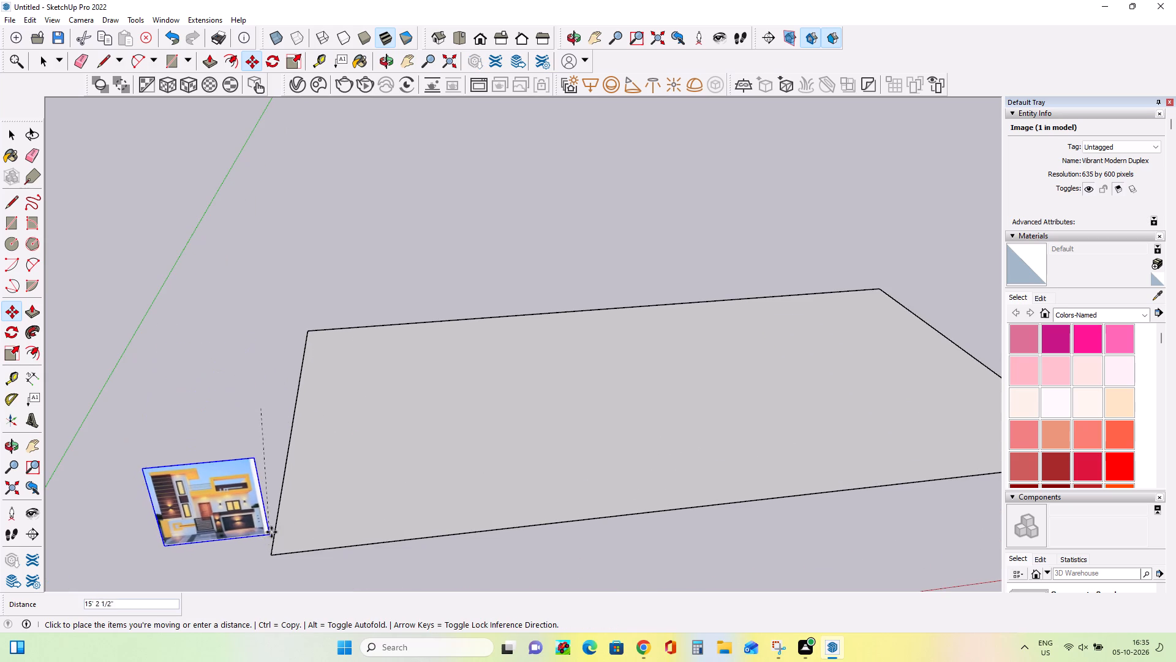
click(274, 527)
Enlarge the elevation image with Scale, stretching its height upward and its width across roughly the front half of the ground rectangle.
middle_drag(349, 533, 291, 472)
middle_drag(352, 490, 371, 525)
scroll(386, 512, down, 6)
scroll(579, 539, up, 2)
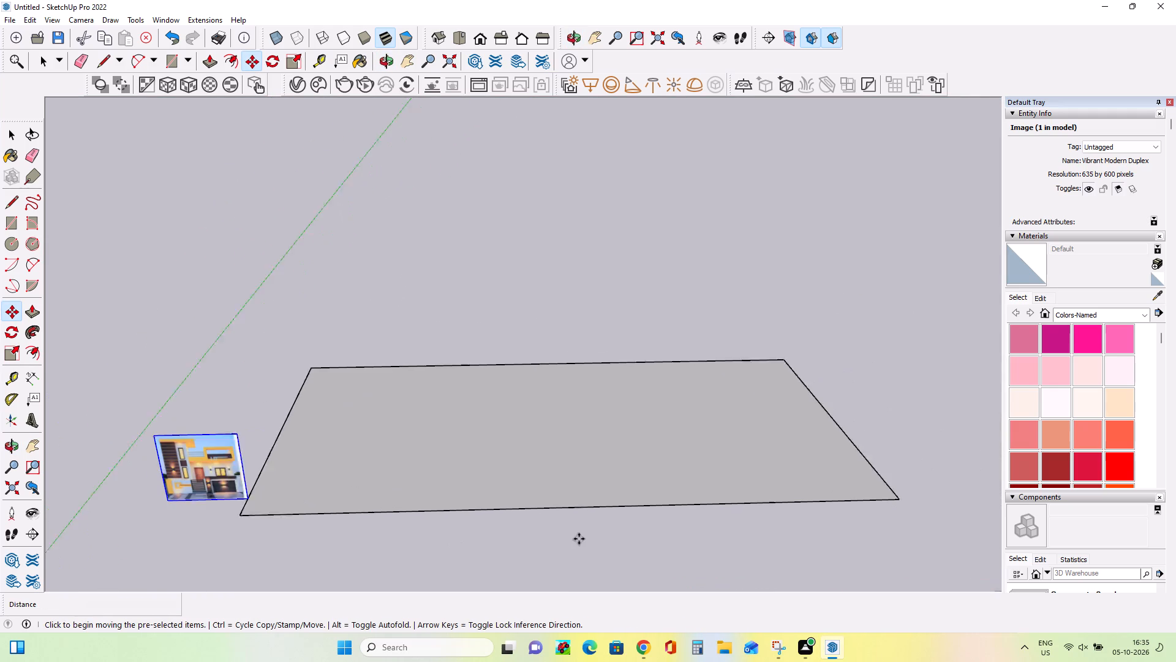
scroll(579, 539, up, 1)
middle_click(579, 539)
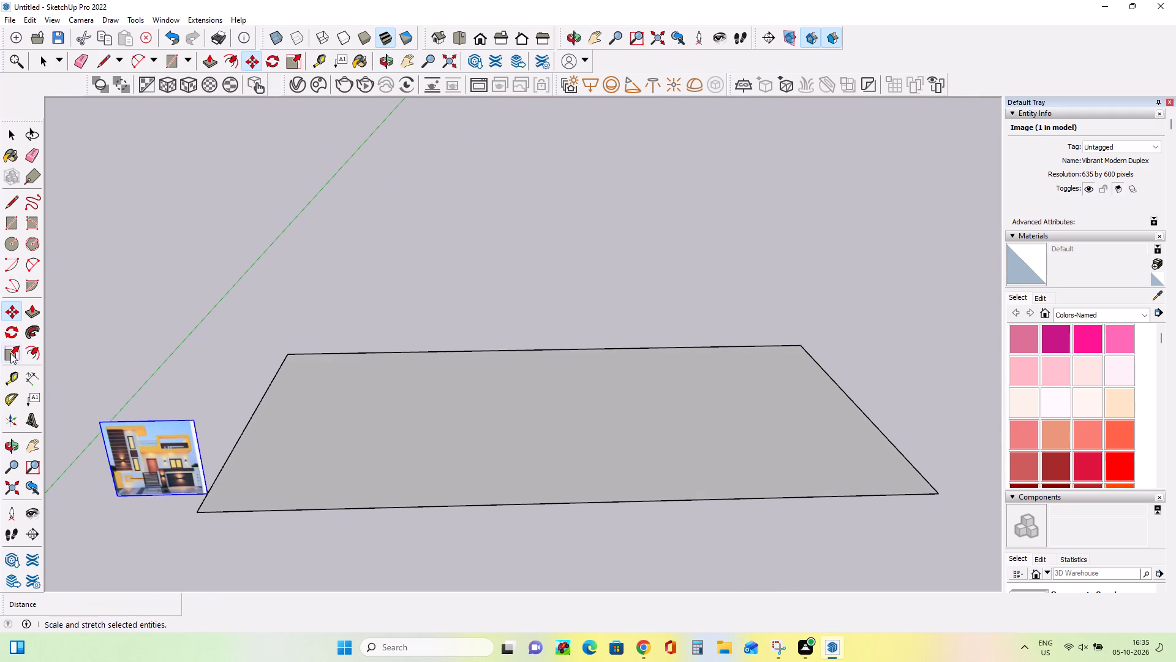
click(10, 353)
click(148, 420)
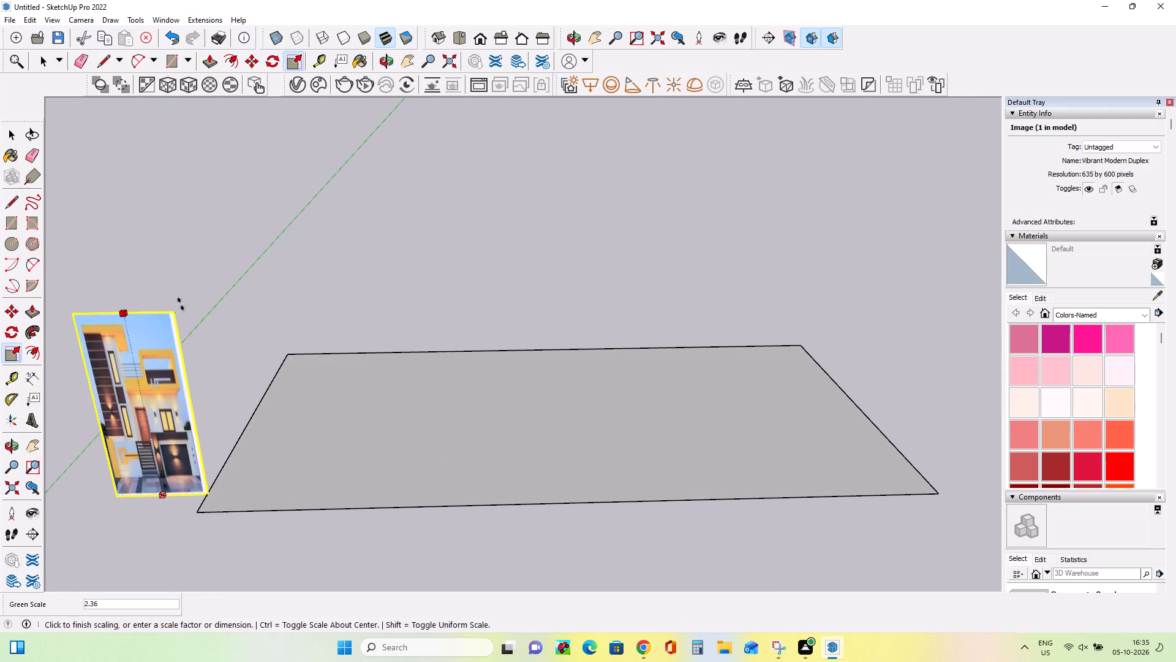
click(187, 278)
click(185, 386)
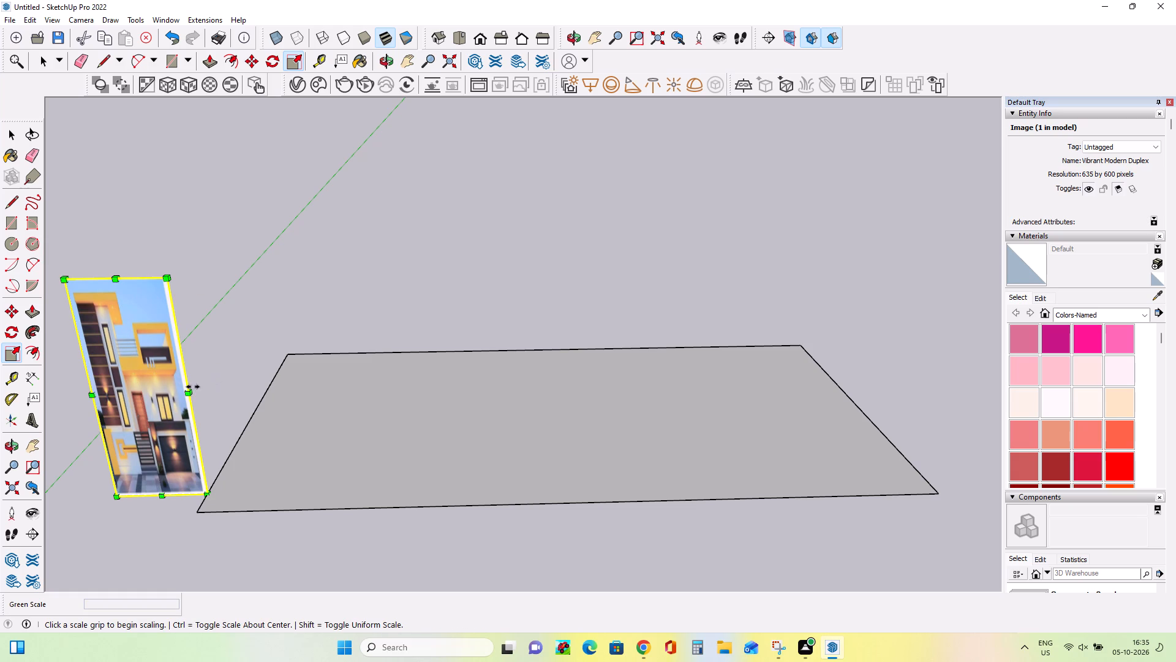
click(187, 390)
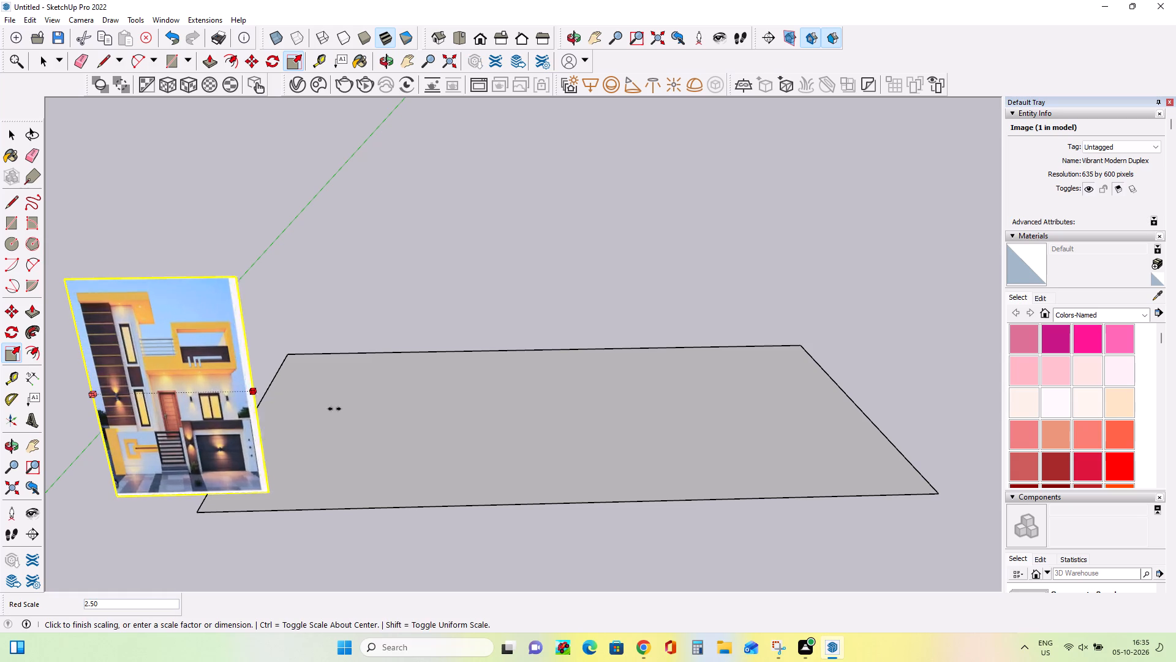
click(417, 409)
Trace the front edge of the yellow roof slab above the cladding with a rectangle about 9 ft by 6 in.
middle_drag(678, 476, 751, 413)
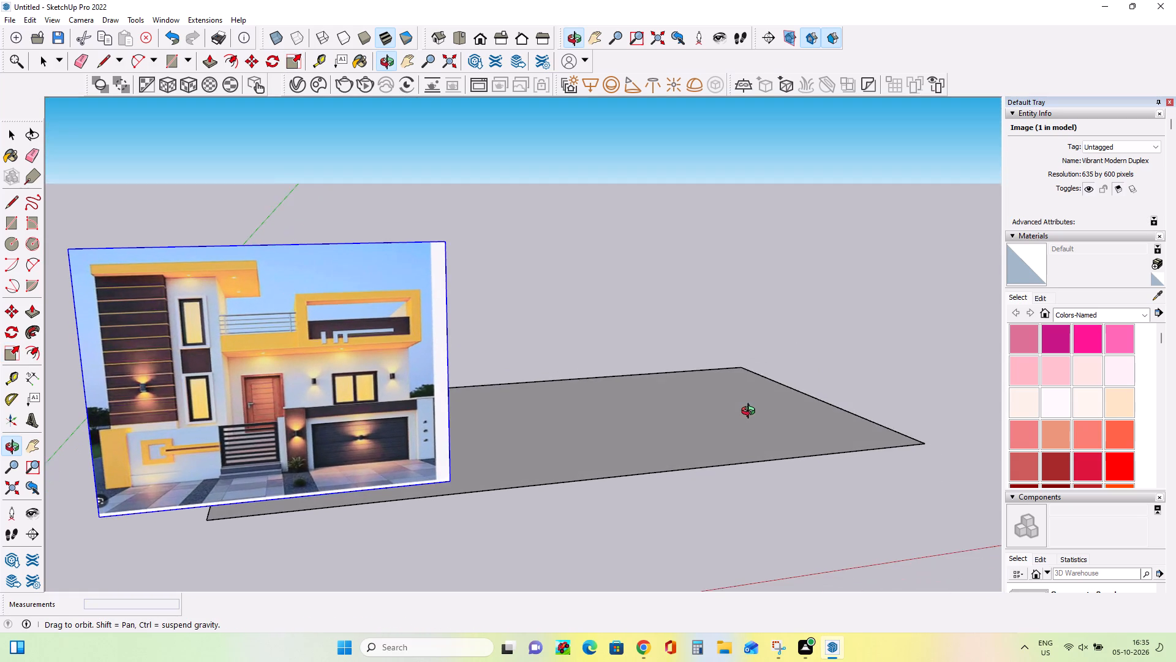
middle_drag(751, 413, 725, 440)
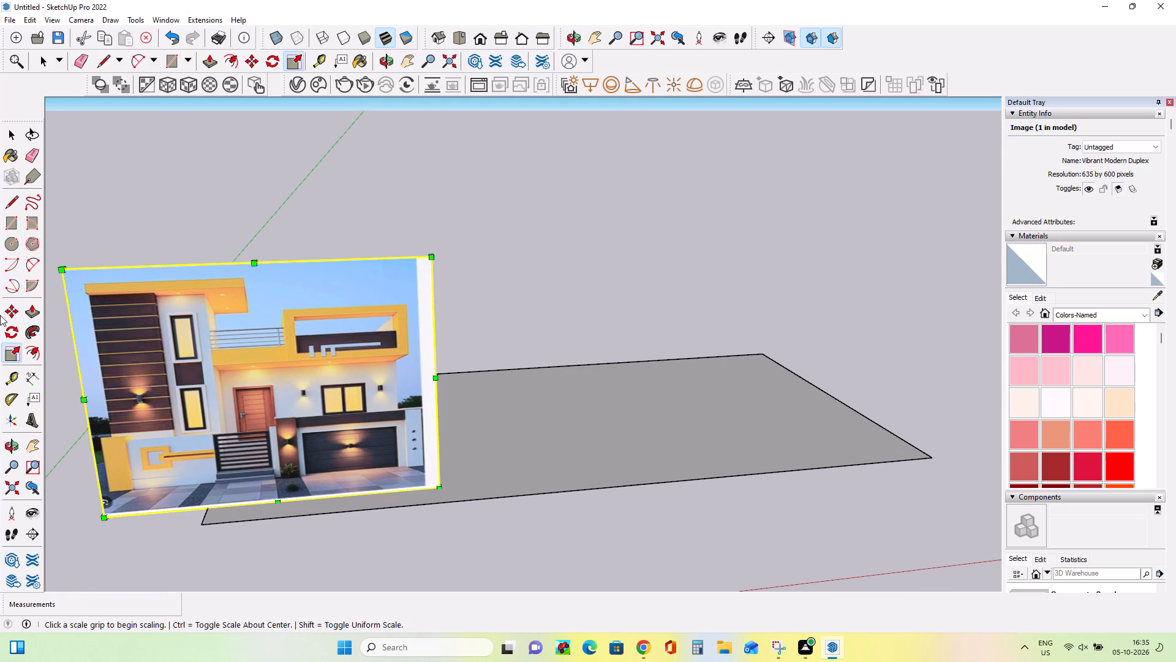
click(12, 223)
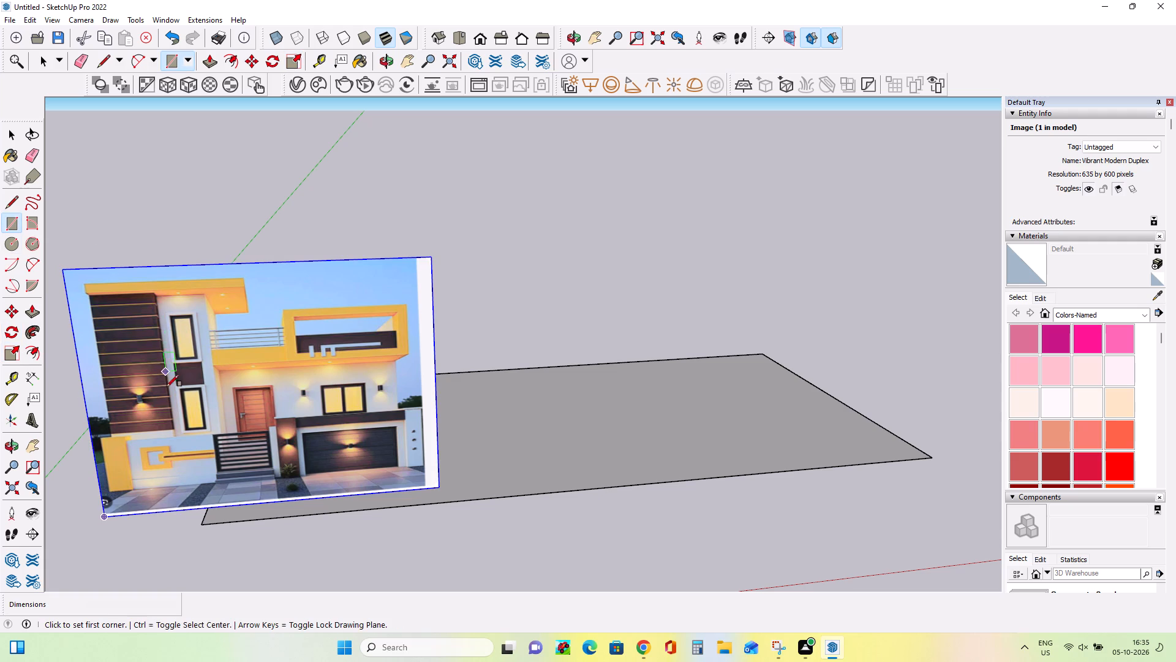
click(87, 283)
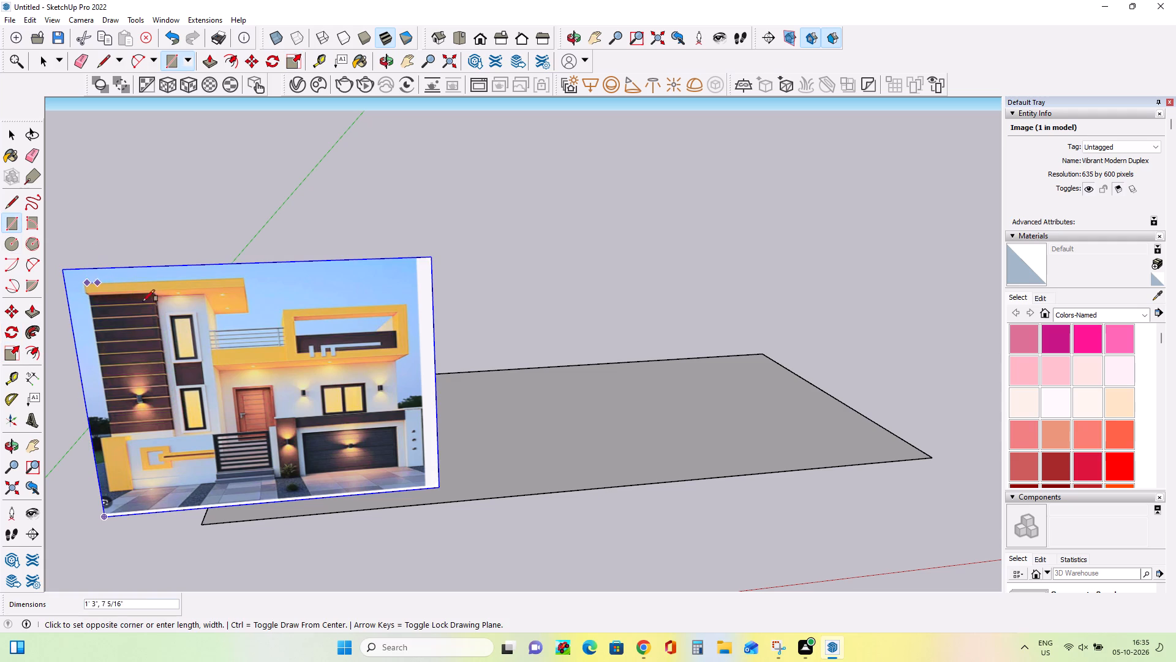
click(247, 286)
Trace the yellow end pillar of the left boundary wall with a rectangle about 1 ft 6 in by 3 ft 6 in.
scroll(94, 308, up, 3)
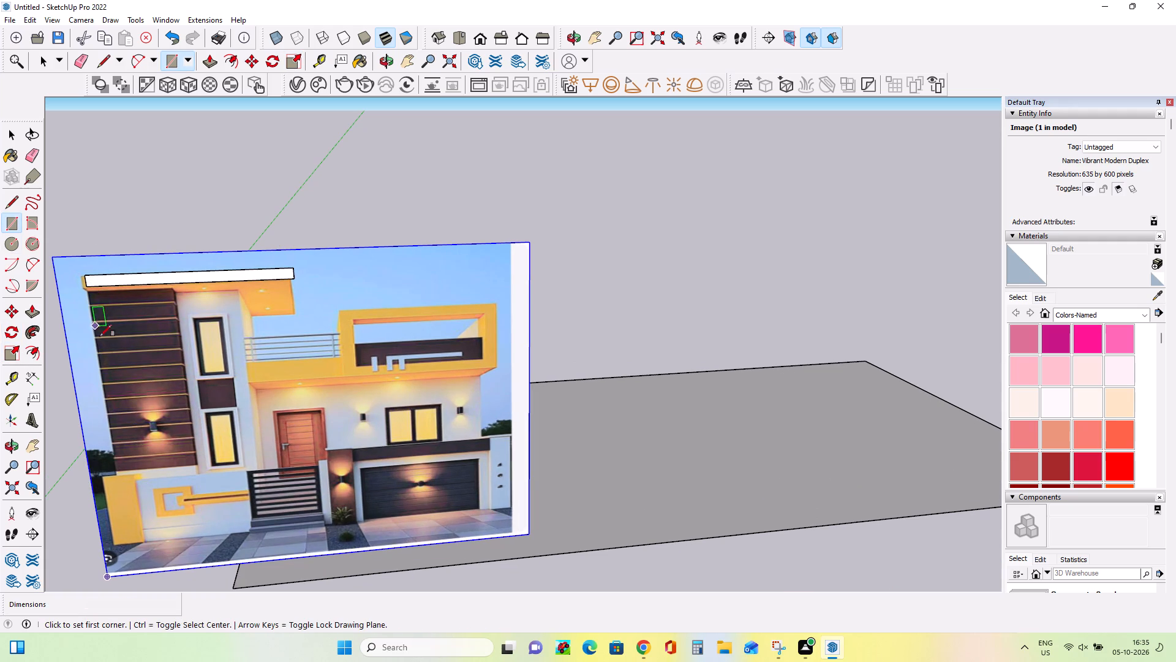
click(104, 478)
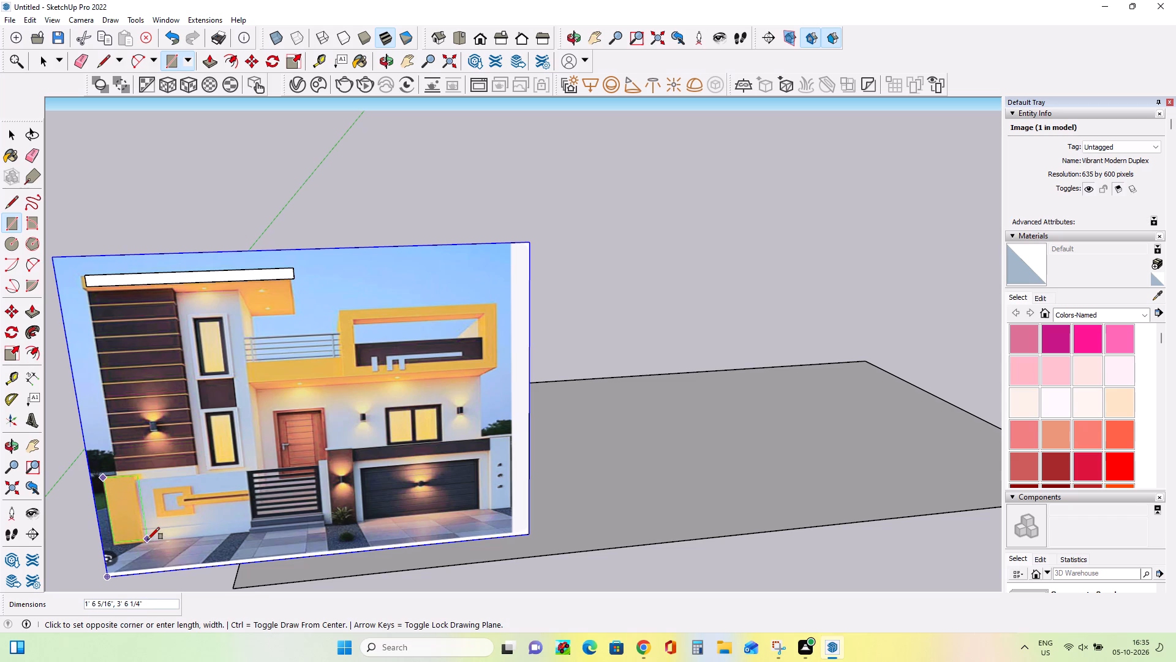
click(148, 539)
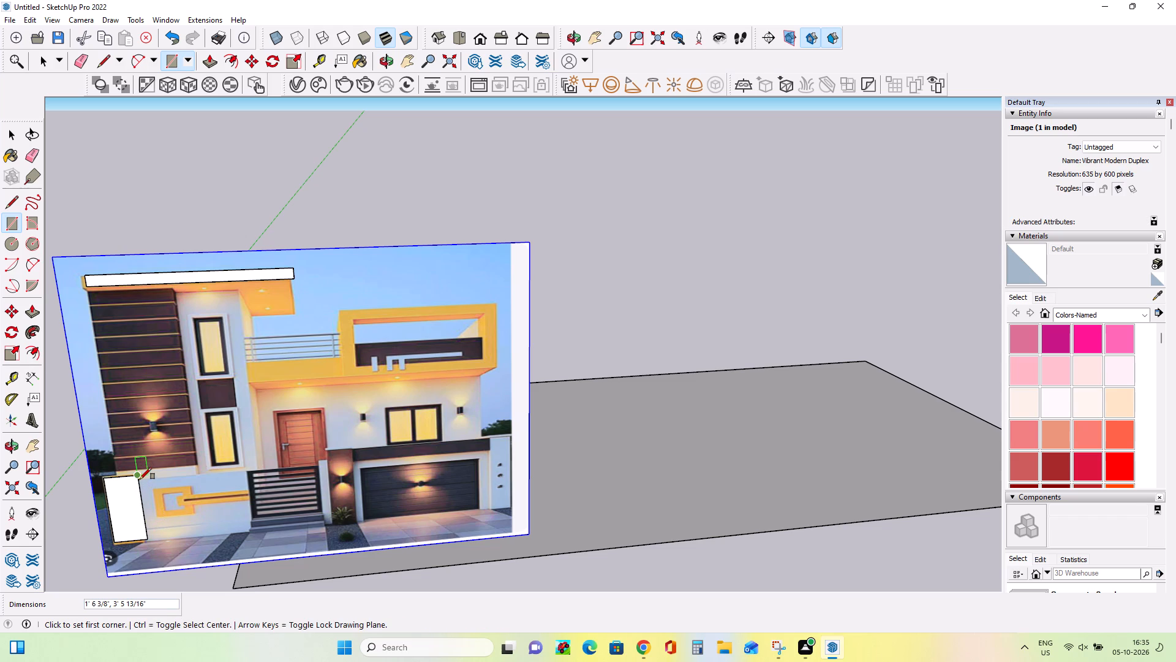
Trace the boundary wall from the yellow pillar's top corner to the gate with a rectangle about 5 ft by 2 ft 11 in.
click(139, 479)
middle_drag(275, 553, 269, 498)
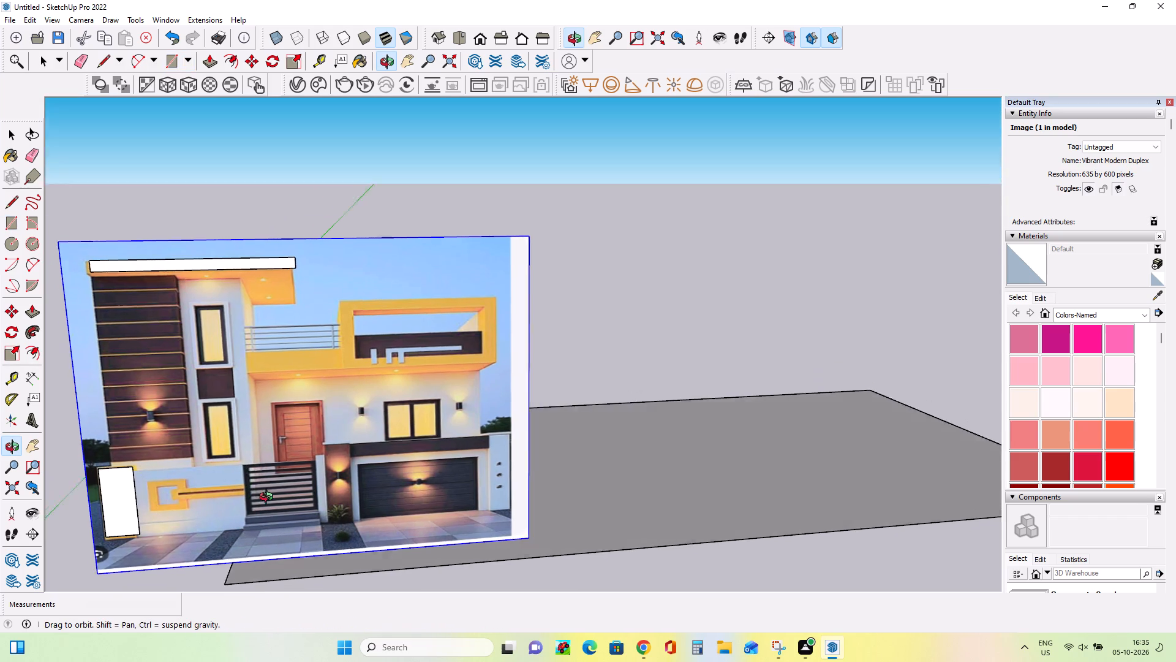
middle_drag(269, 498, 273, 439)
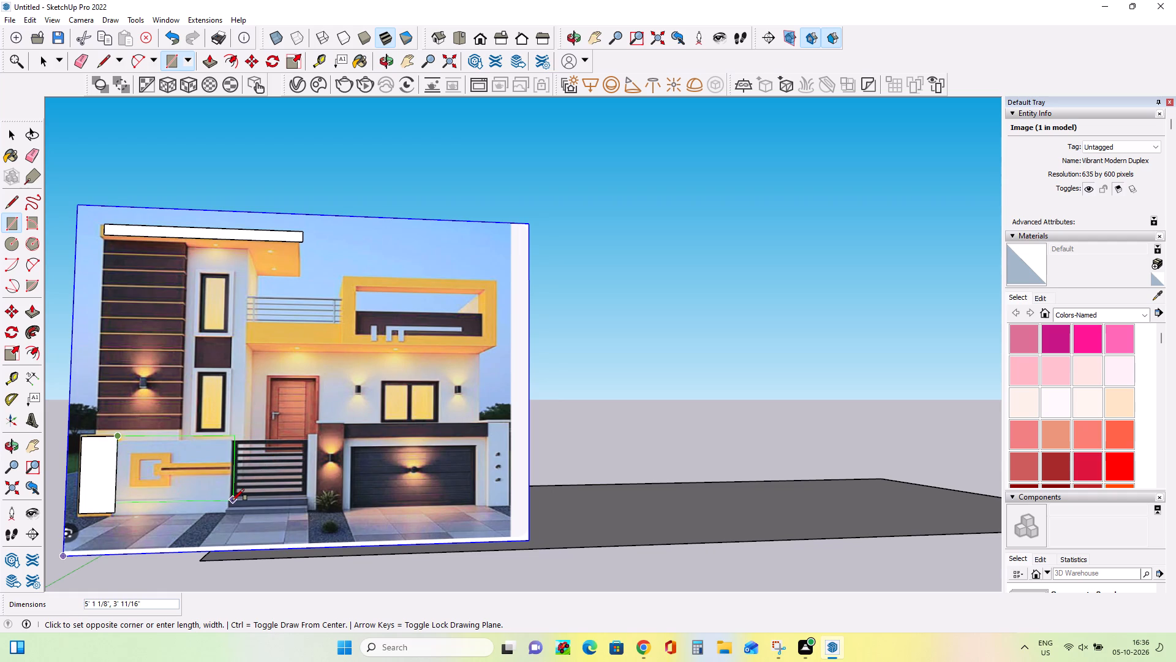
click(230, 497)
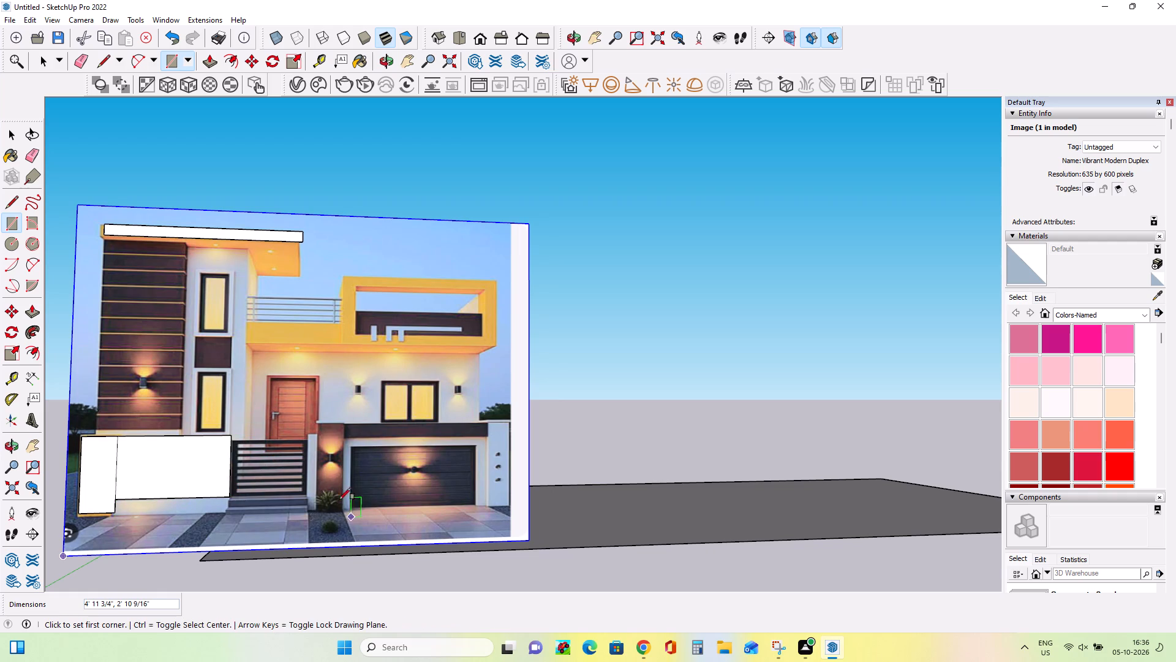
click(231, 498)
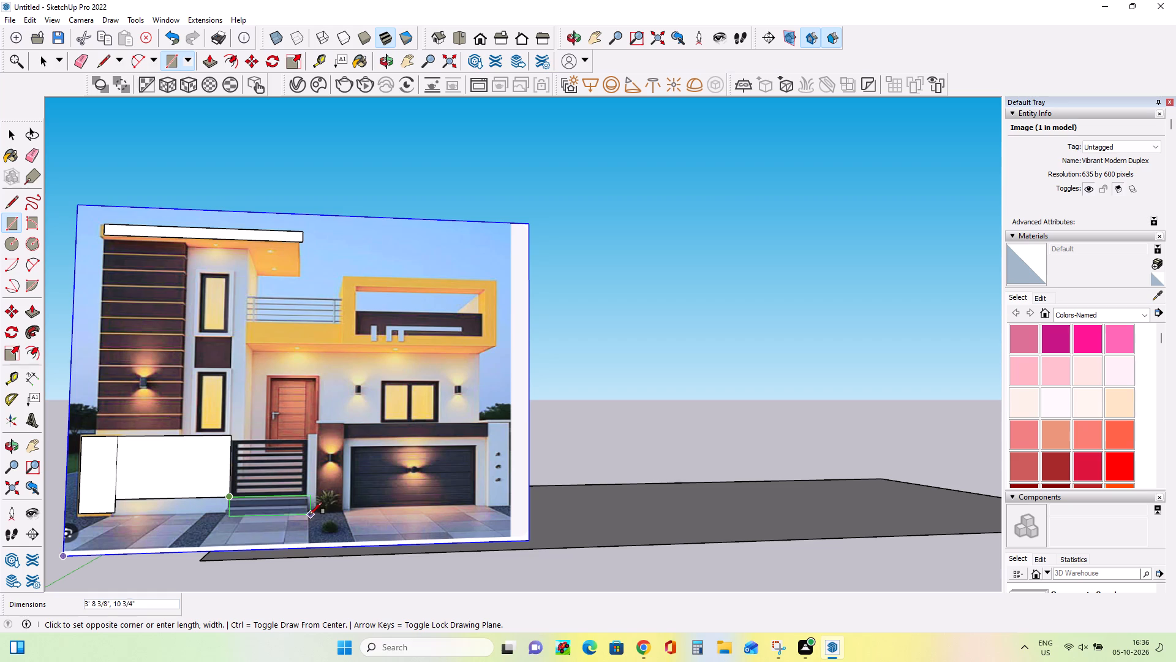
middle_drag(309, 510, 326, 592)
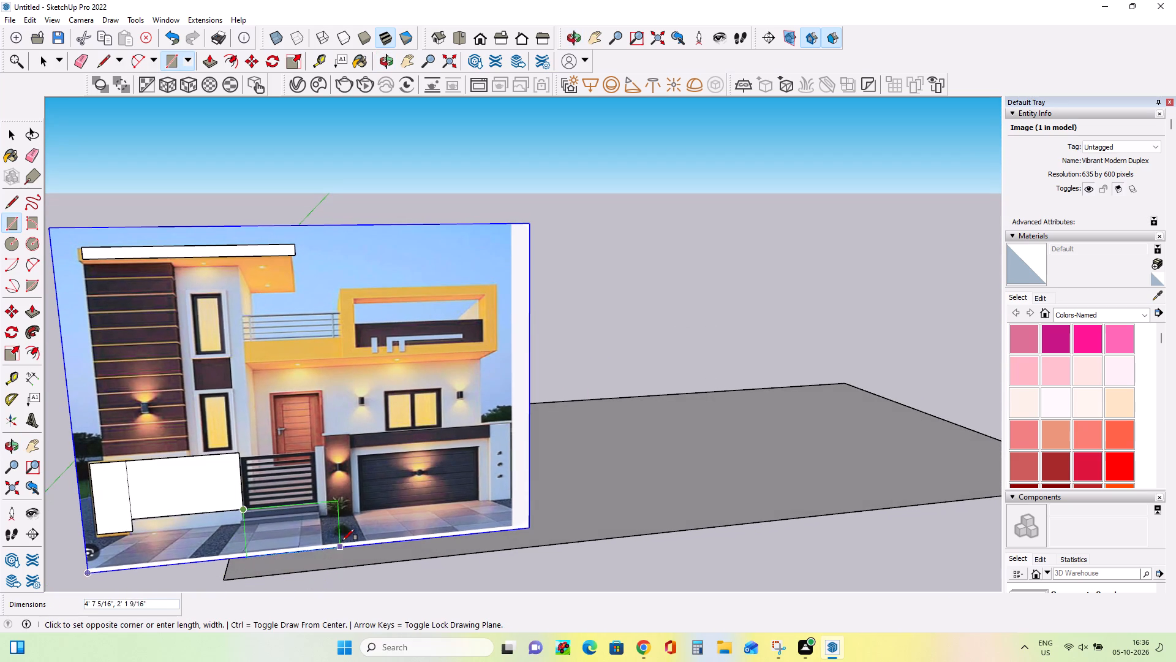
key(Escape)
Trace the white pillar on the far right of the garage with a rectangle about 1 ft 1 in by 4 ft 4 in.
middle_drag(404, 491, 382, 489)
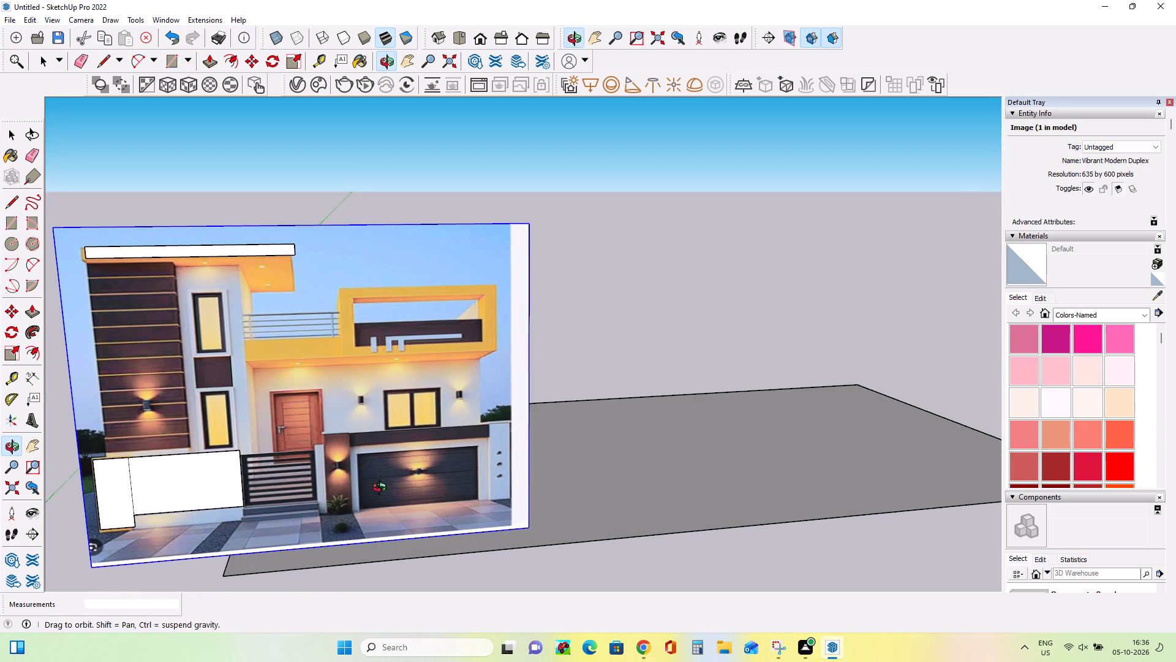
middle_drag(382, 489, 297, 471)
middle_click(297, 471)
middle_drag(371, 501, 532, 513)
middle_drag(517, 509, 502, 501)
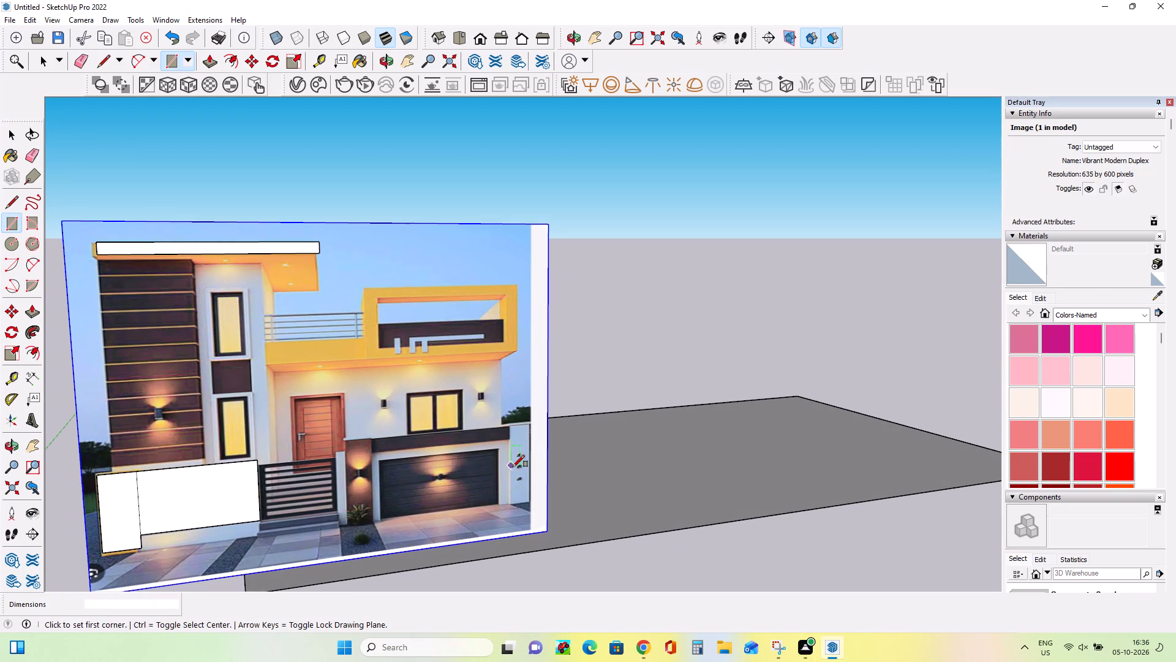
click(530, 423)
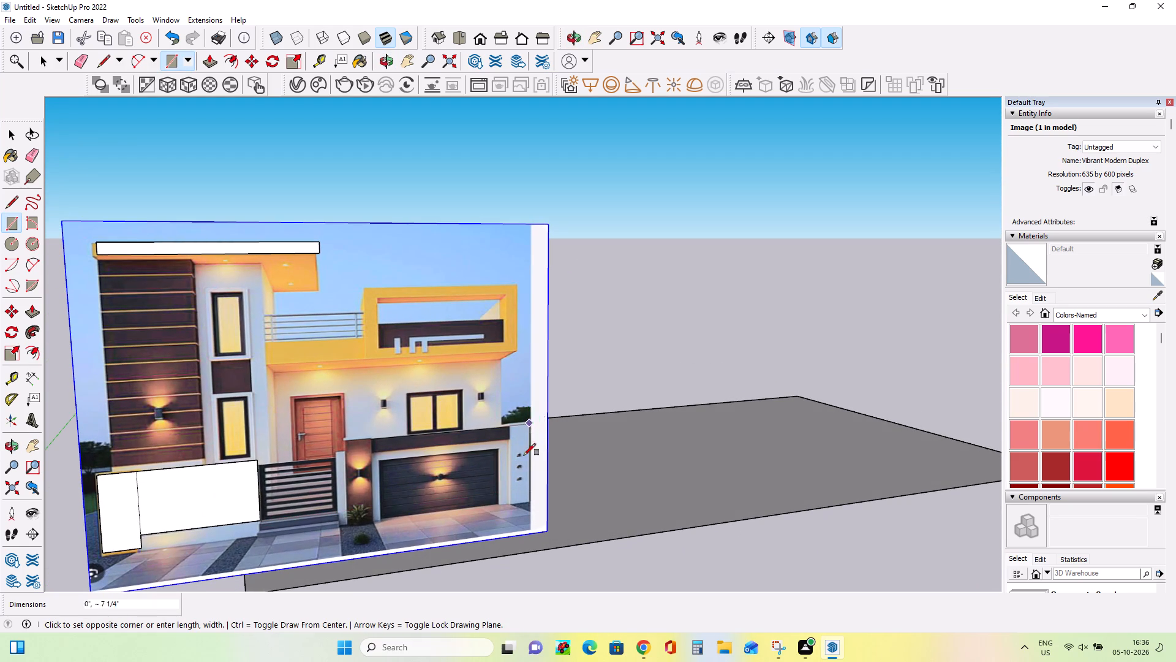
click(510, 507)
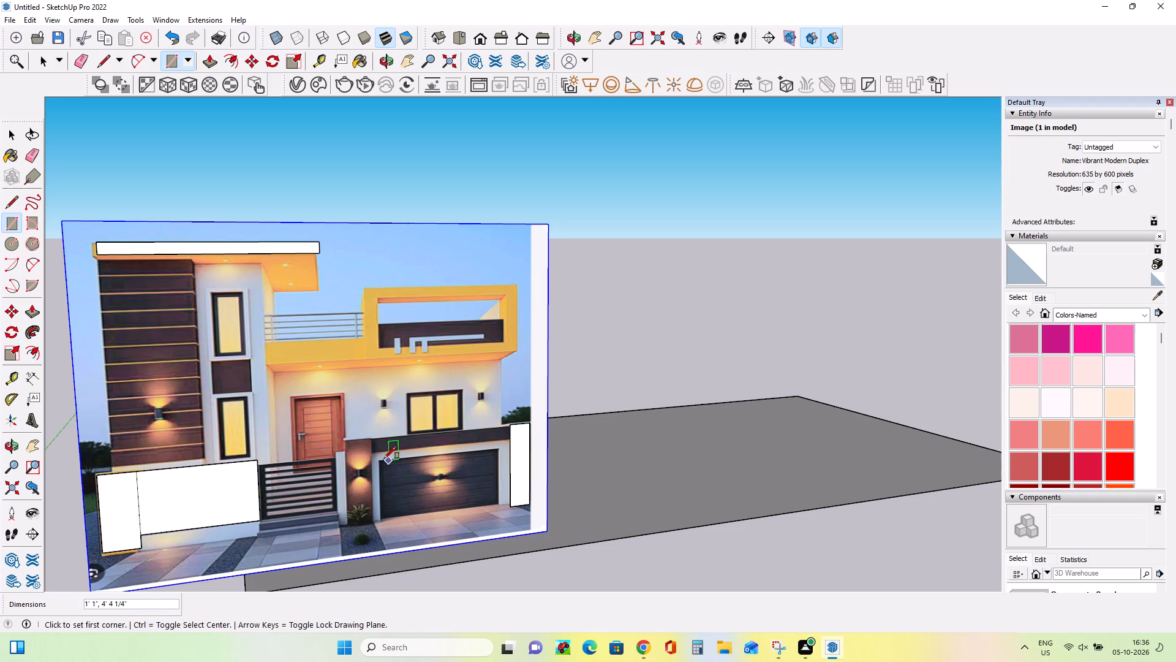
Trace the dark garage front between the gate and the right pillar with a rectangle about 8 ft 3 in by 4 ft 4 in.
click(350, 525)
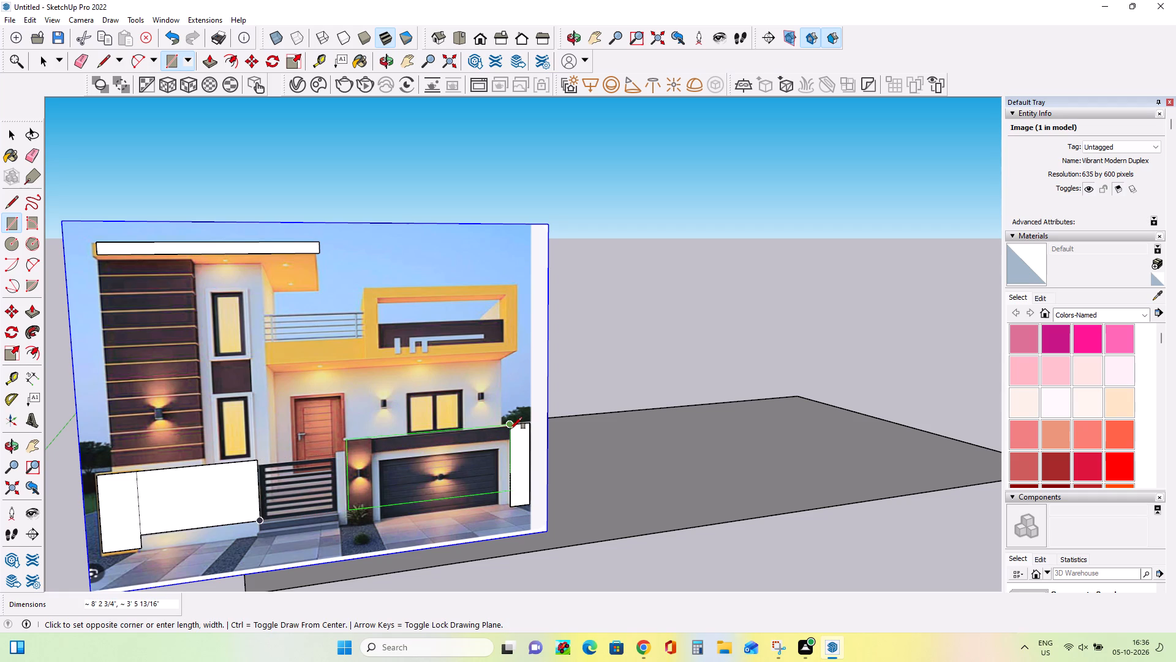
key(Escape)
click(511, 507)
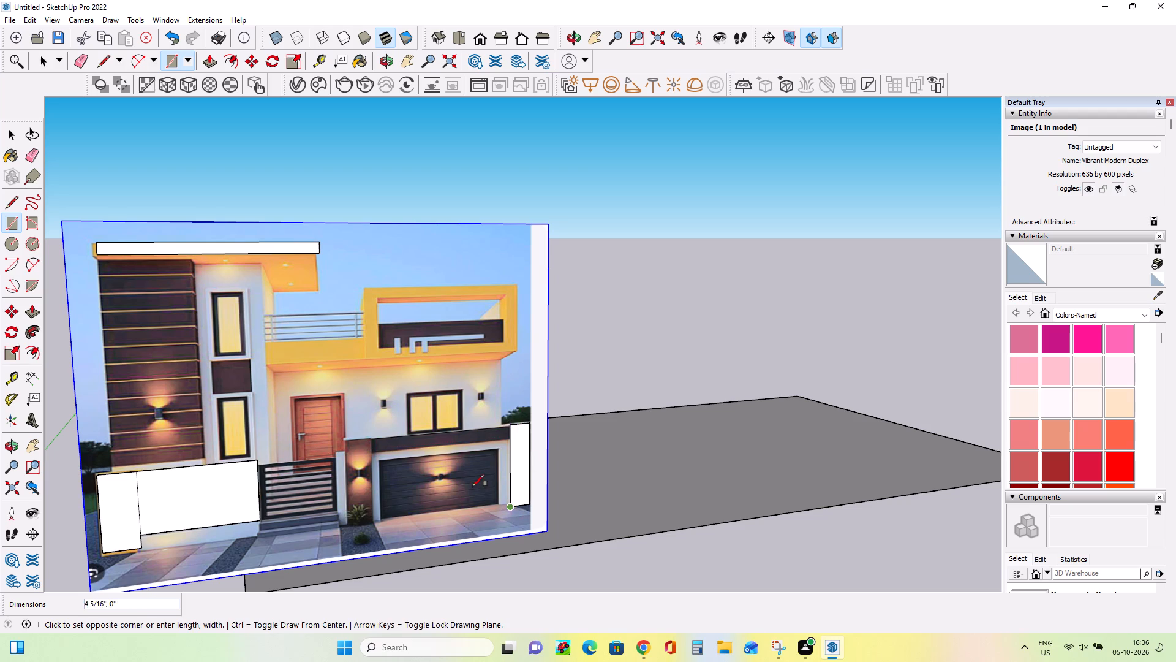
click(345, 439)
Trace the narrow white pillar between the gate and the garage front with a rectangle matching the garage front's height.
middle_drag(403, 480, 451, 483)
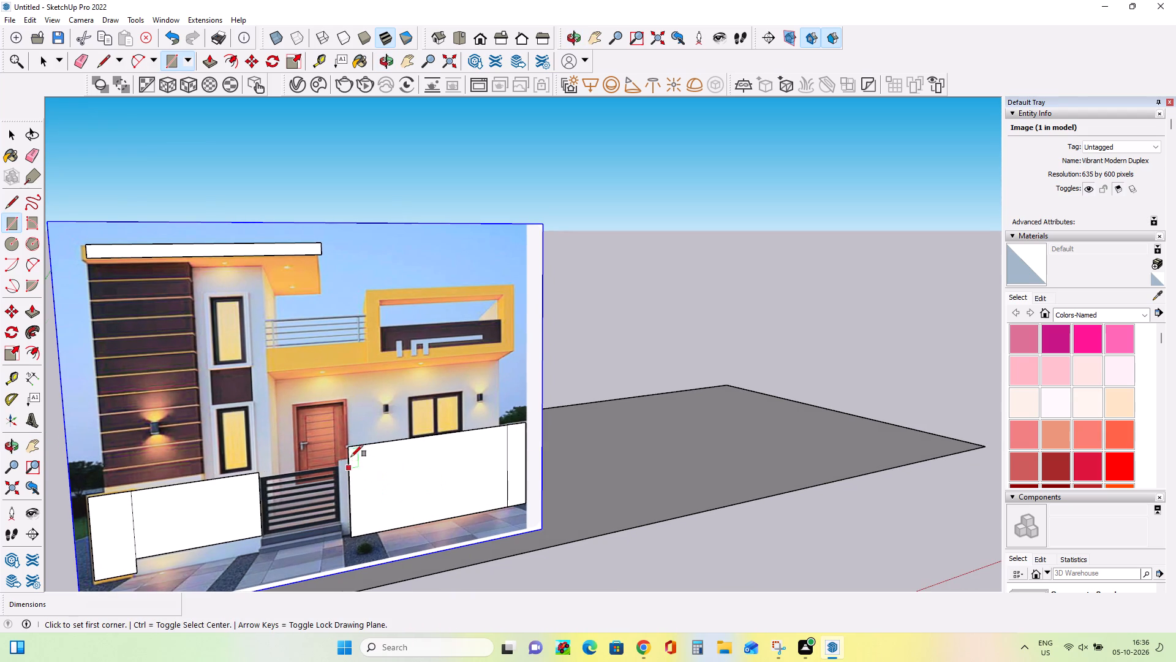
click(347, 450)
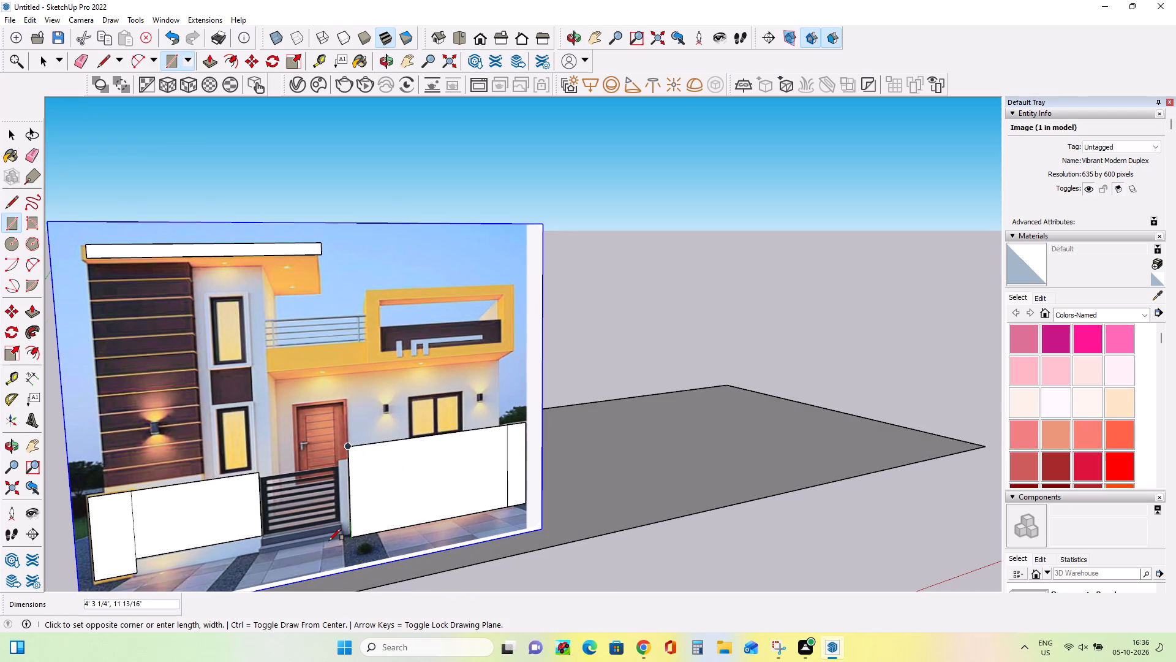
scroll(336, 541, up, 3)
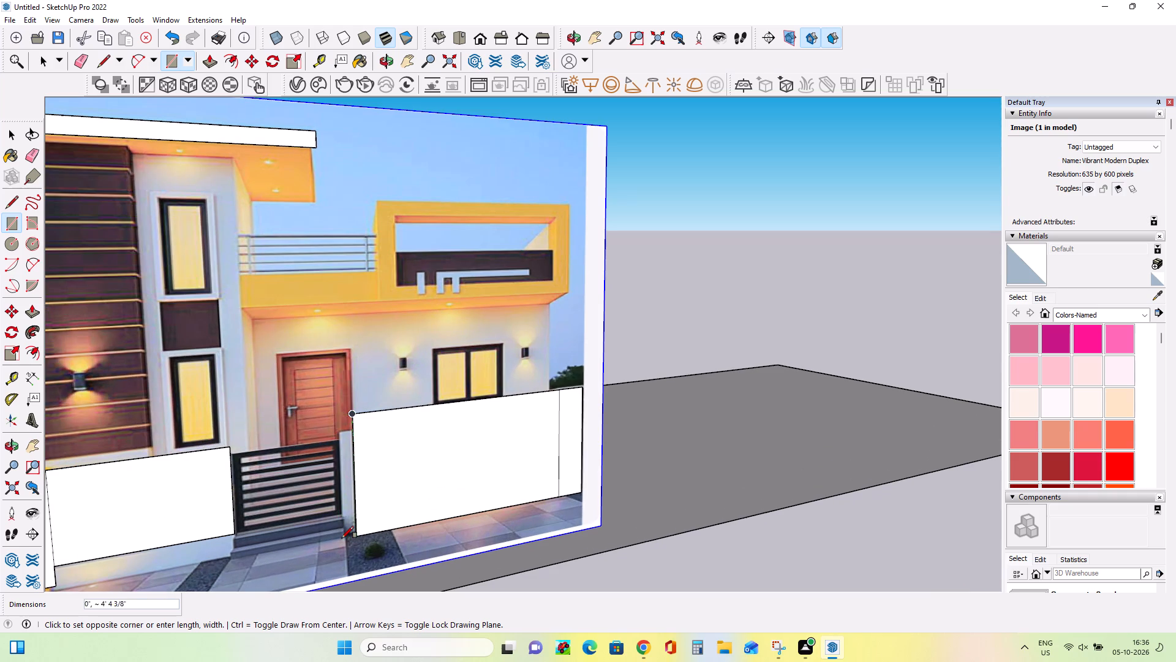
click(339, 538)
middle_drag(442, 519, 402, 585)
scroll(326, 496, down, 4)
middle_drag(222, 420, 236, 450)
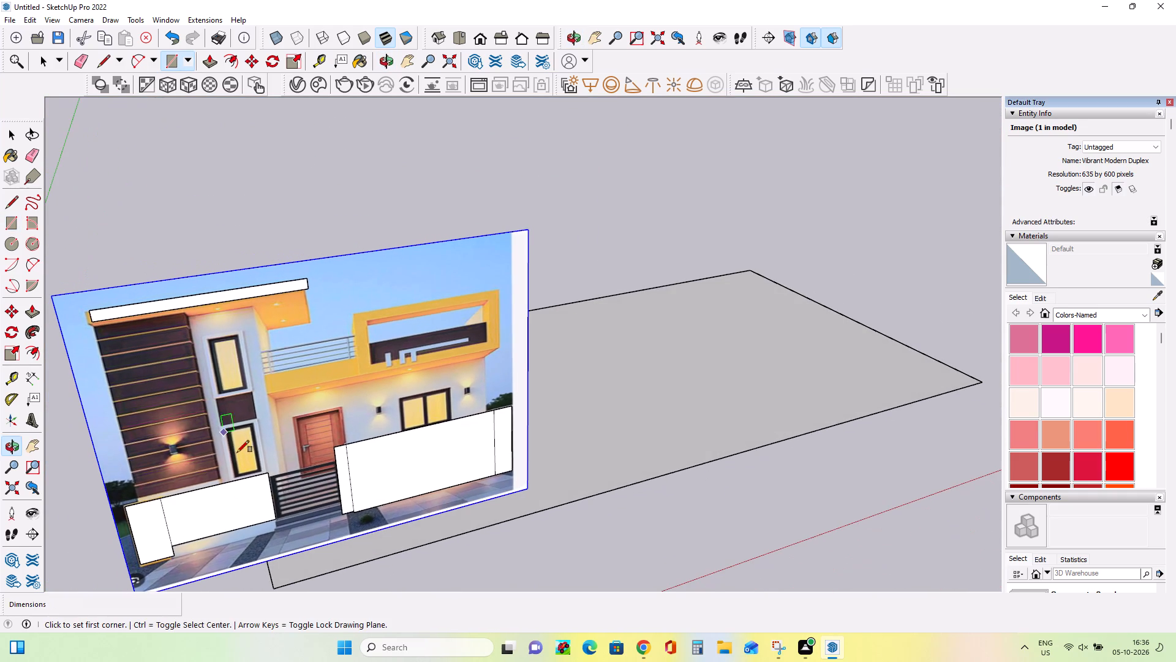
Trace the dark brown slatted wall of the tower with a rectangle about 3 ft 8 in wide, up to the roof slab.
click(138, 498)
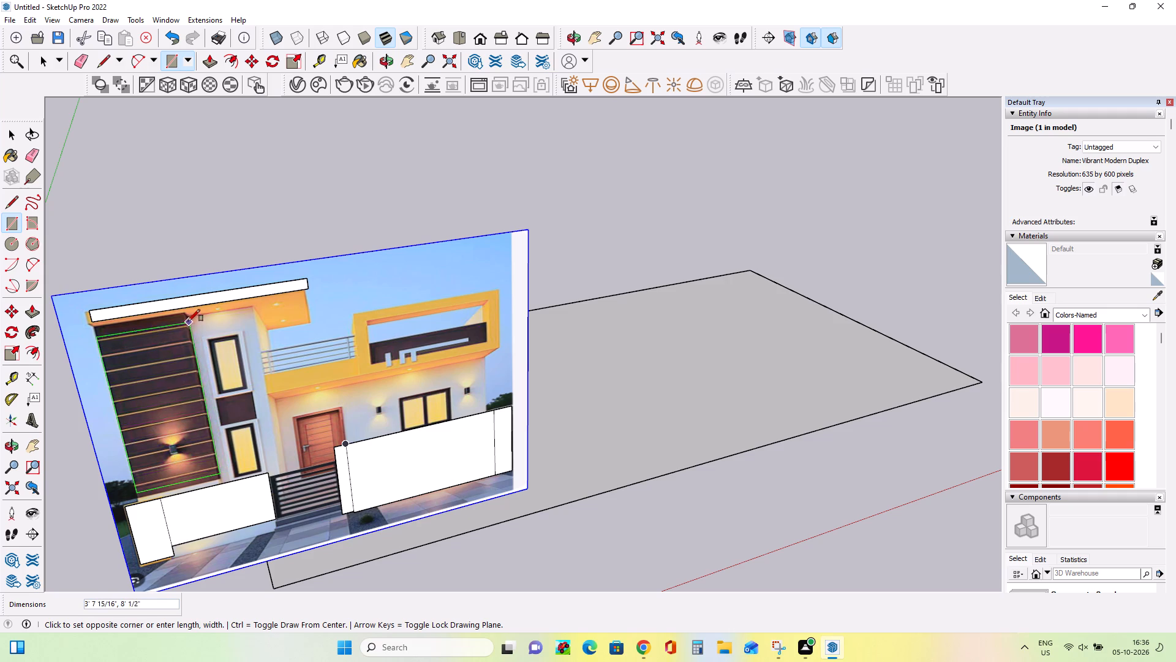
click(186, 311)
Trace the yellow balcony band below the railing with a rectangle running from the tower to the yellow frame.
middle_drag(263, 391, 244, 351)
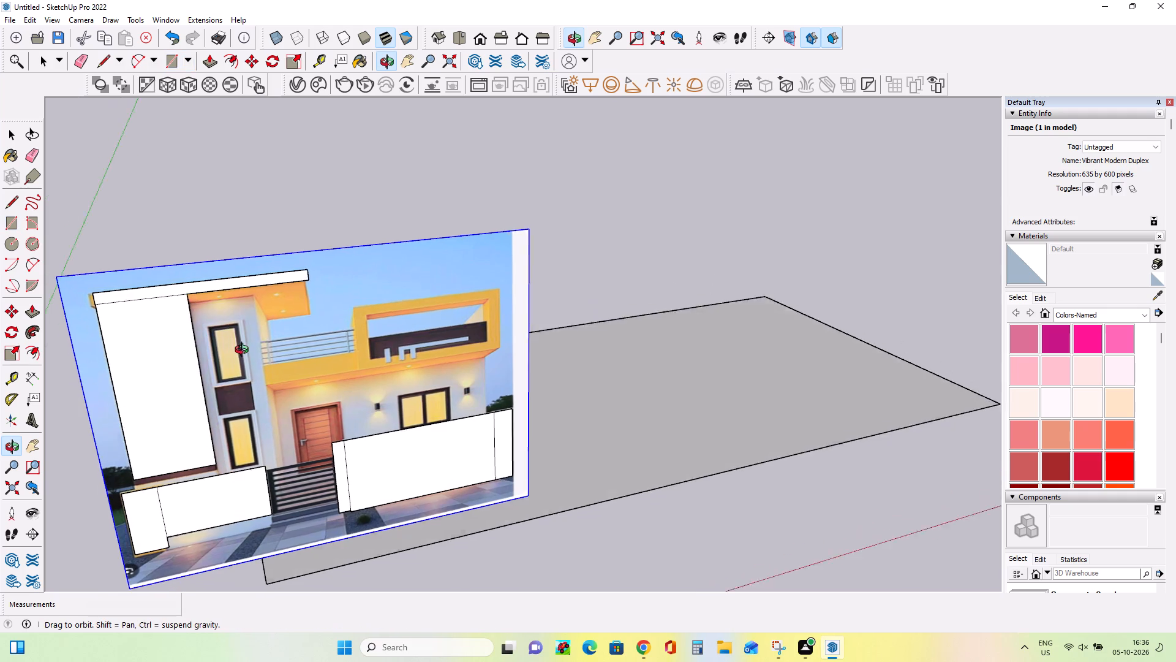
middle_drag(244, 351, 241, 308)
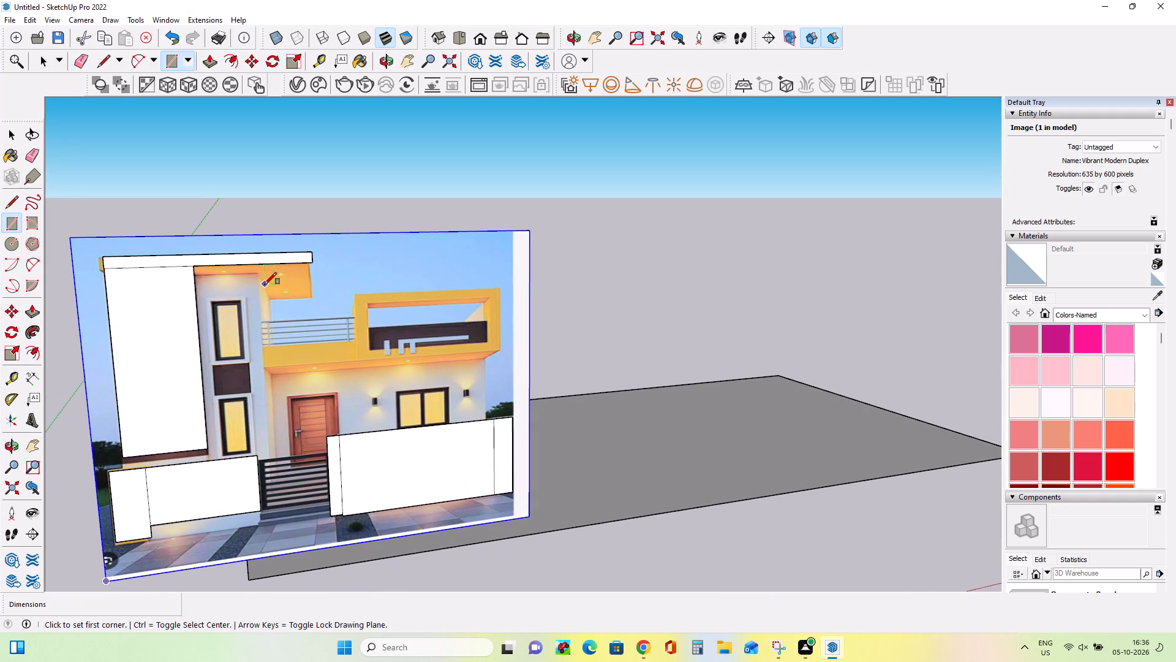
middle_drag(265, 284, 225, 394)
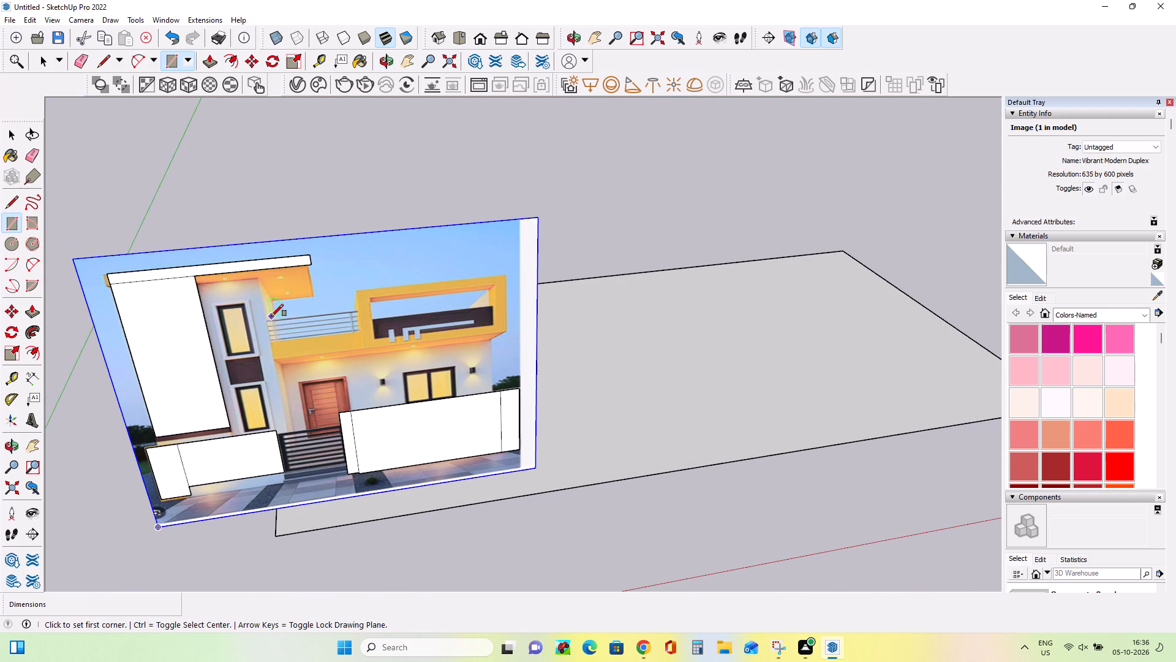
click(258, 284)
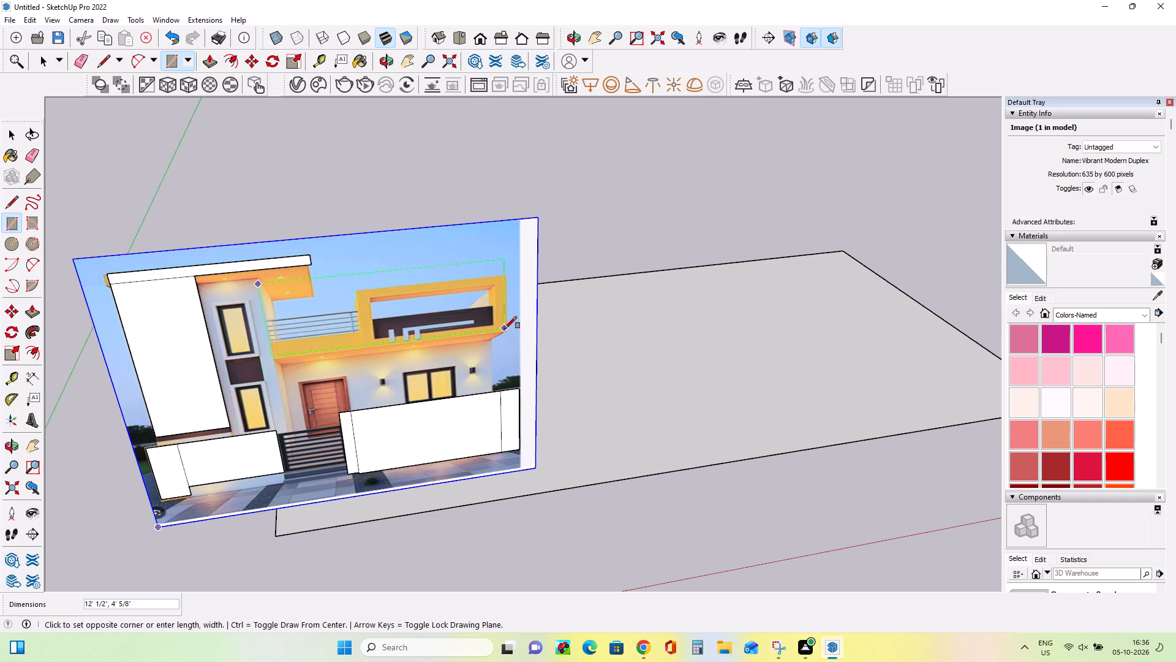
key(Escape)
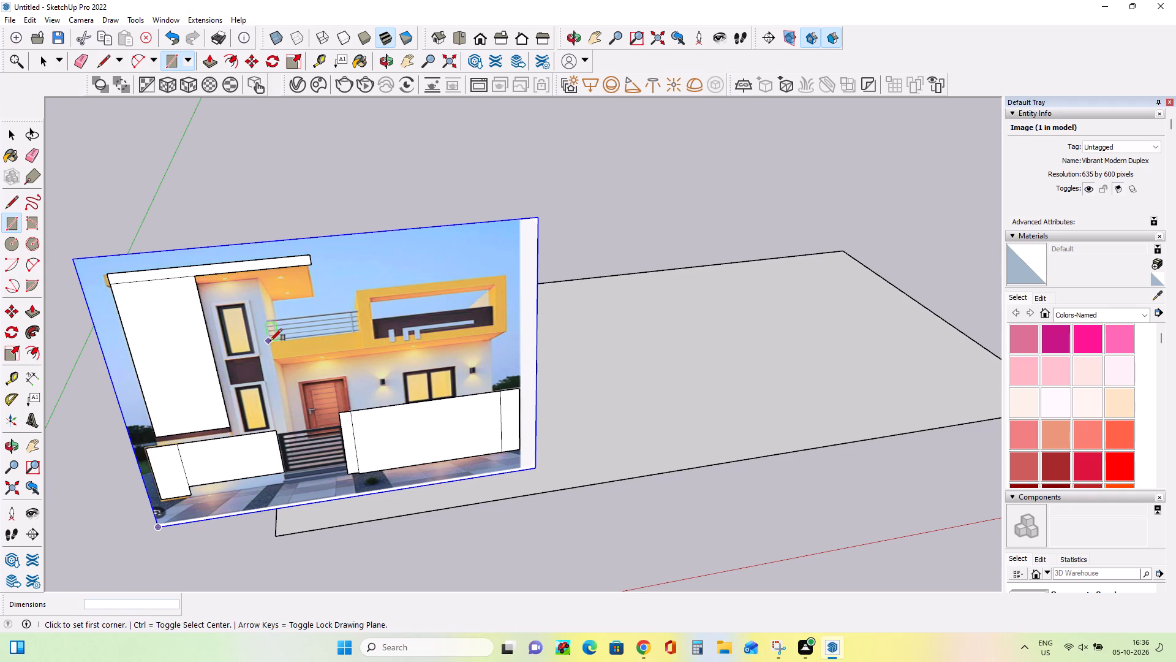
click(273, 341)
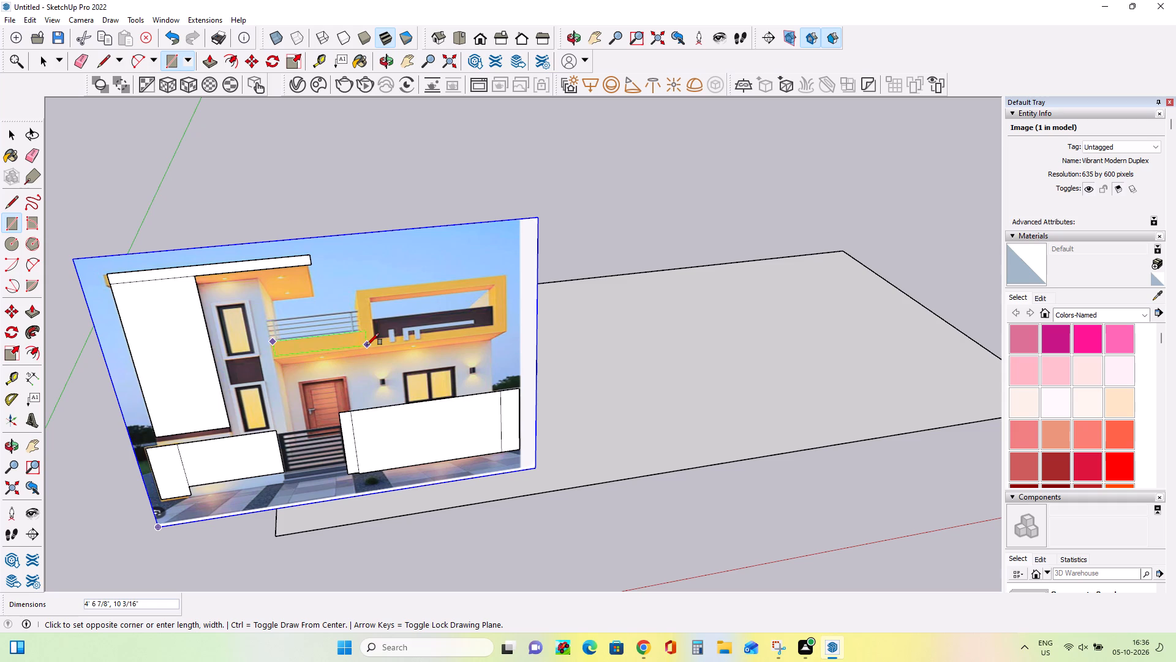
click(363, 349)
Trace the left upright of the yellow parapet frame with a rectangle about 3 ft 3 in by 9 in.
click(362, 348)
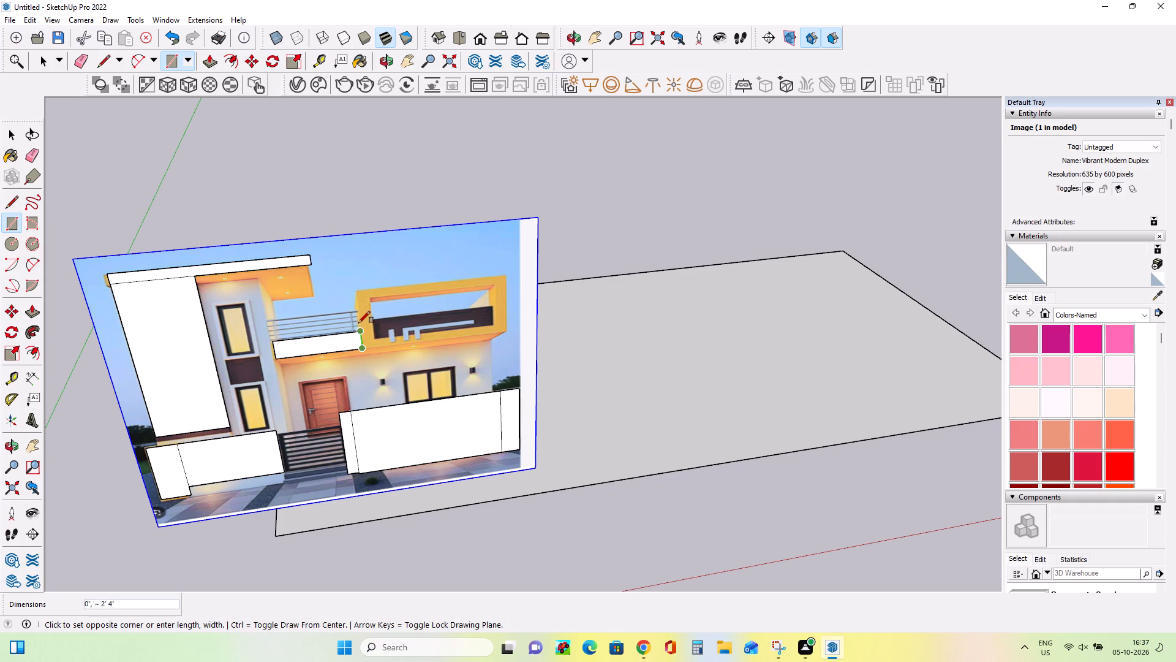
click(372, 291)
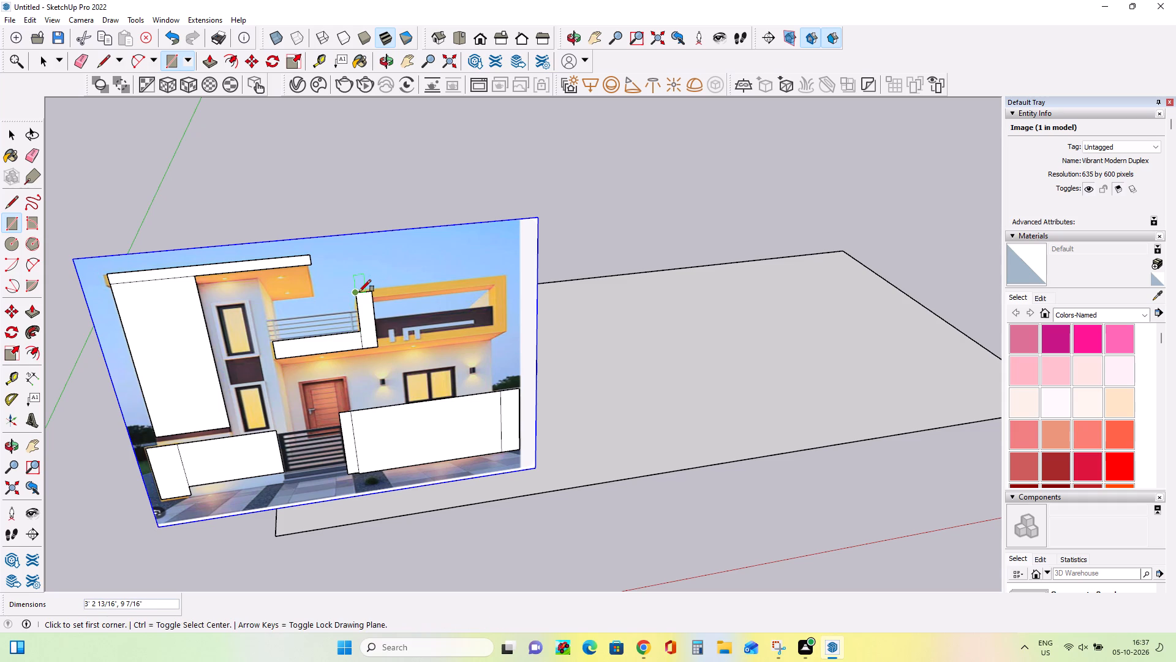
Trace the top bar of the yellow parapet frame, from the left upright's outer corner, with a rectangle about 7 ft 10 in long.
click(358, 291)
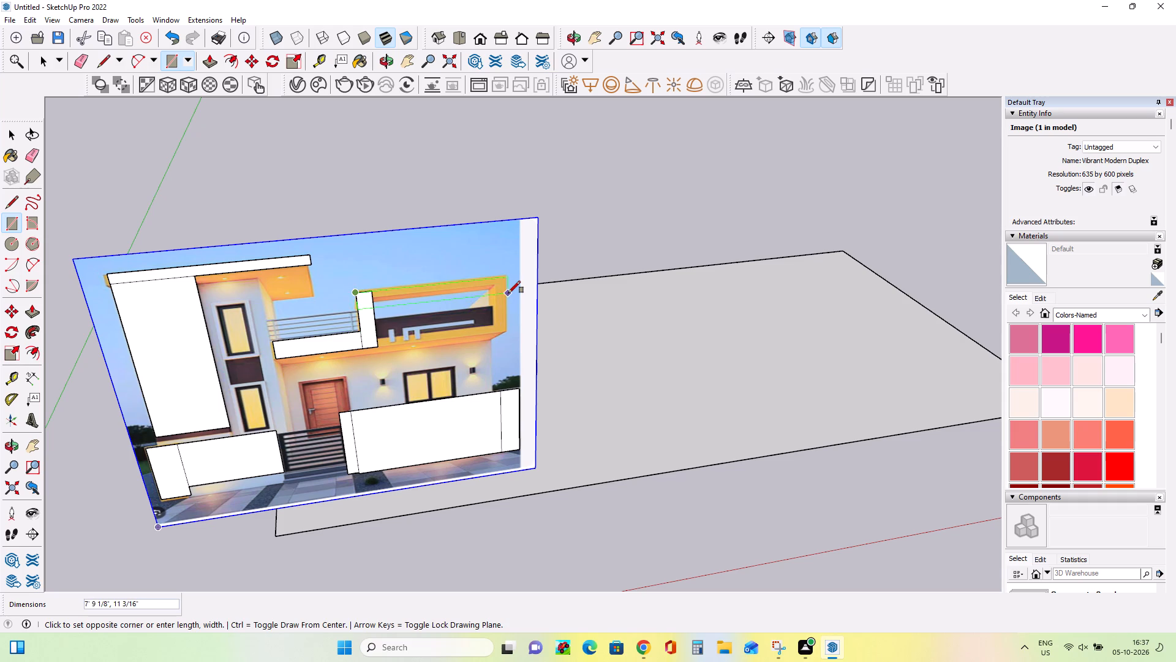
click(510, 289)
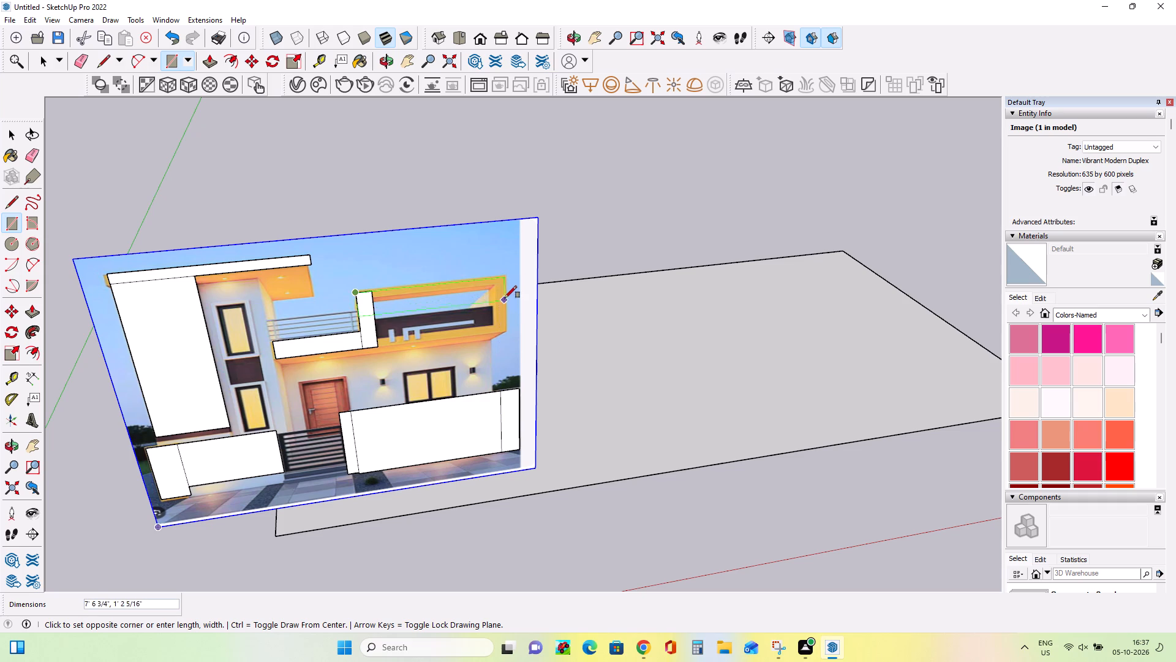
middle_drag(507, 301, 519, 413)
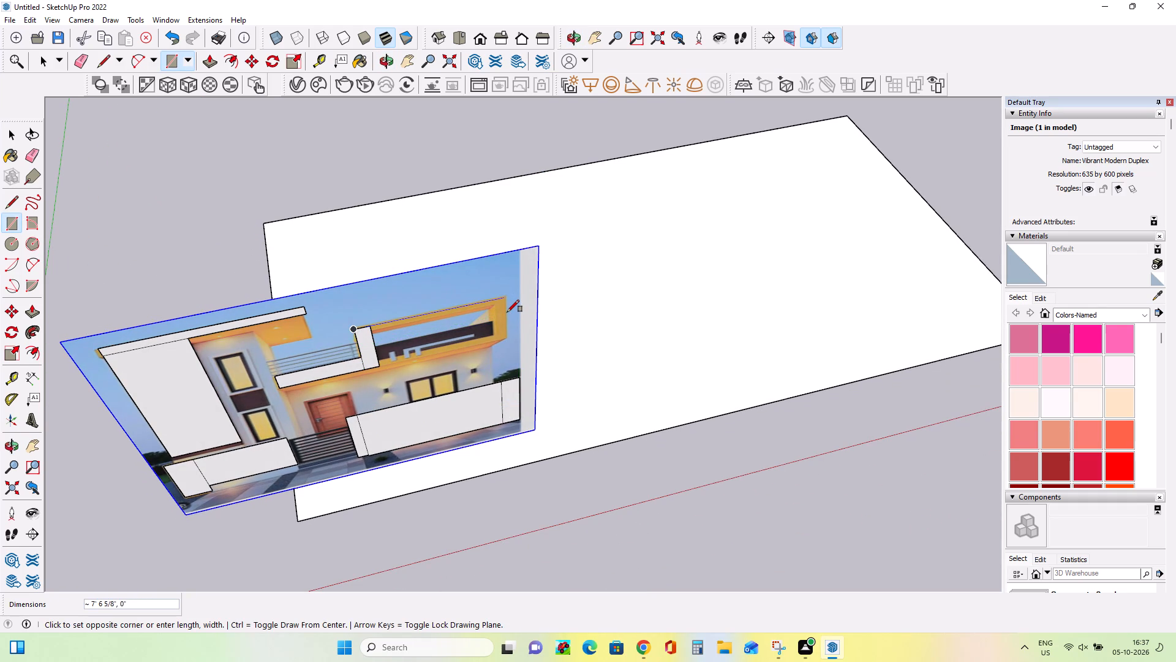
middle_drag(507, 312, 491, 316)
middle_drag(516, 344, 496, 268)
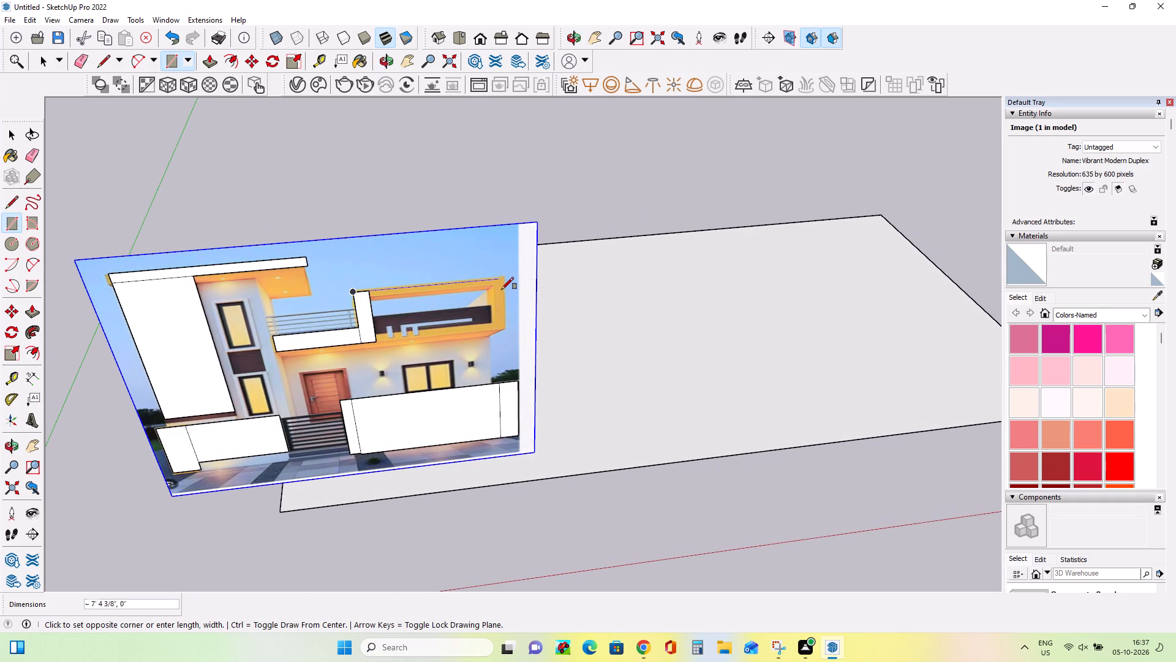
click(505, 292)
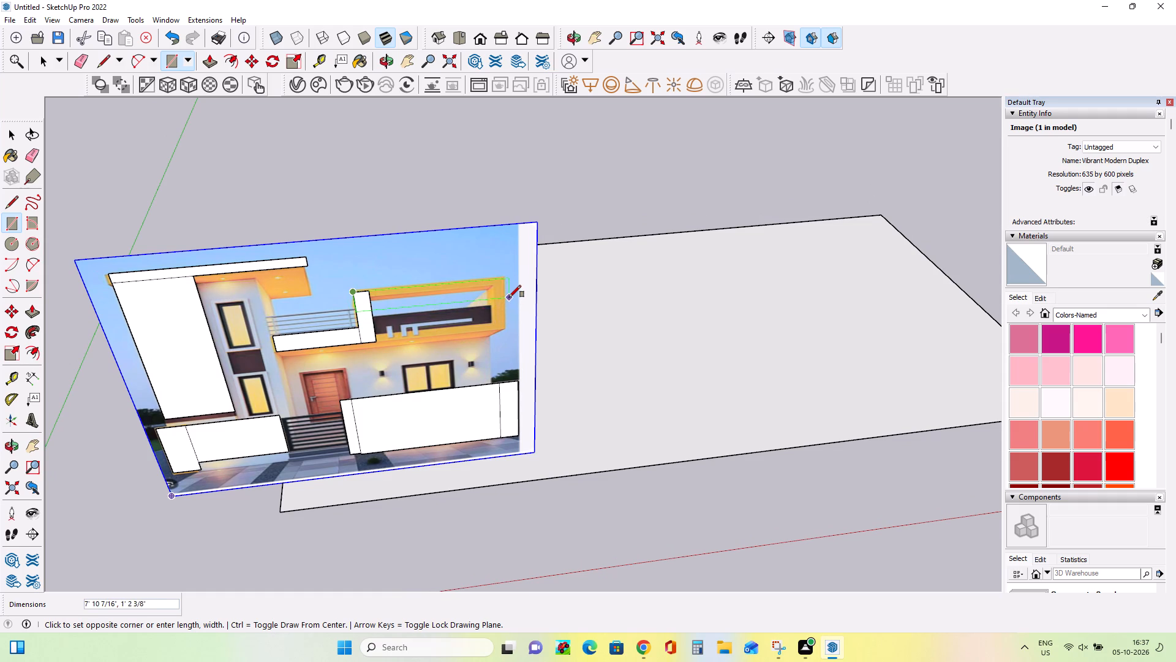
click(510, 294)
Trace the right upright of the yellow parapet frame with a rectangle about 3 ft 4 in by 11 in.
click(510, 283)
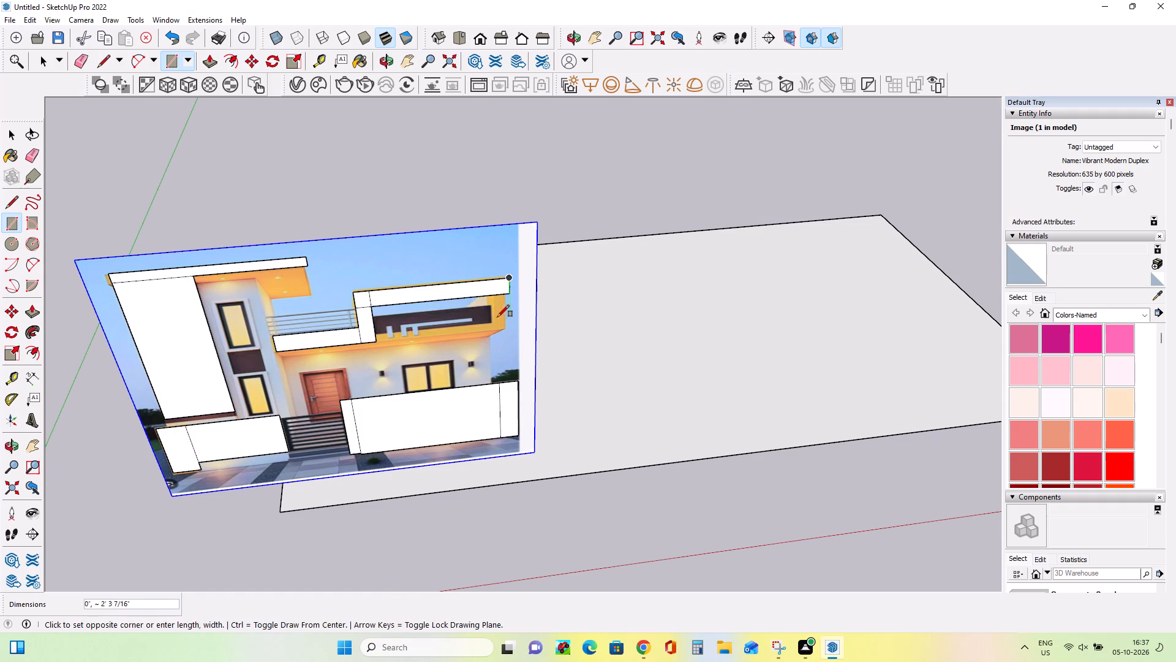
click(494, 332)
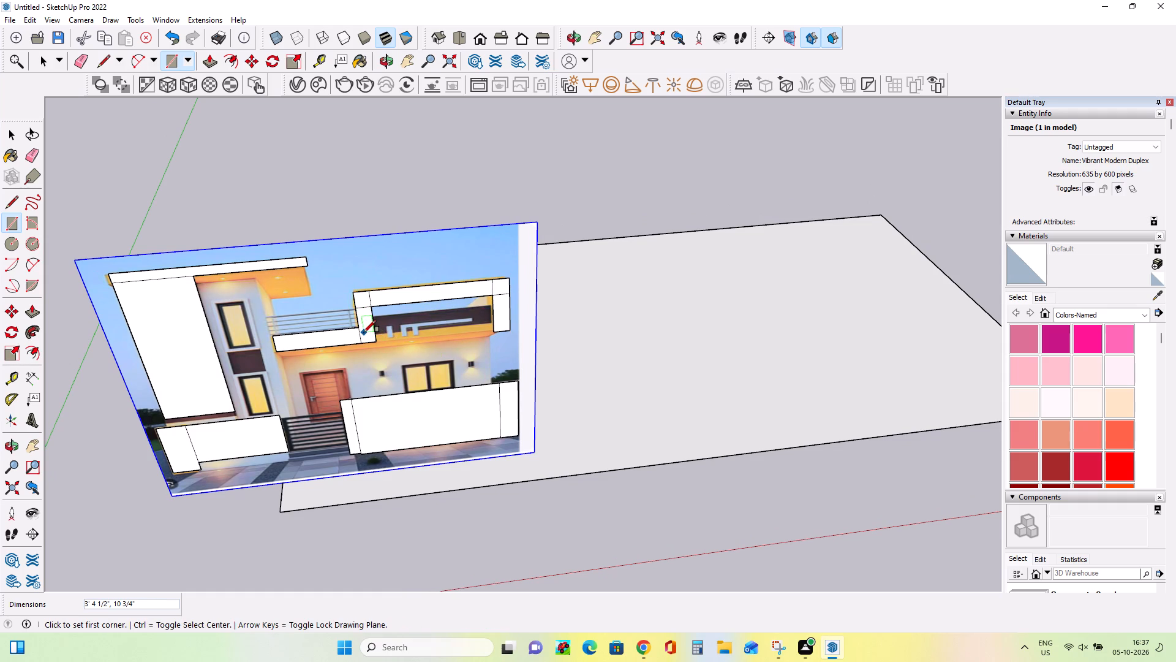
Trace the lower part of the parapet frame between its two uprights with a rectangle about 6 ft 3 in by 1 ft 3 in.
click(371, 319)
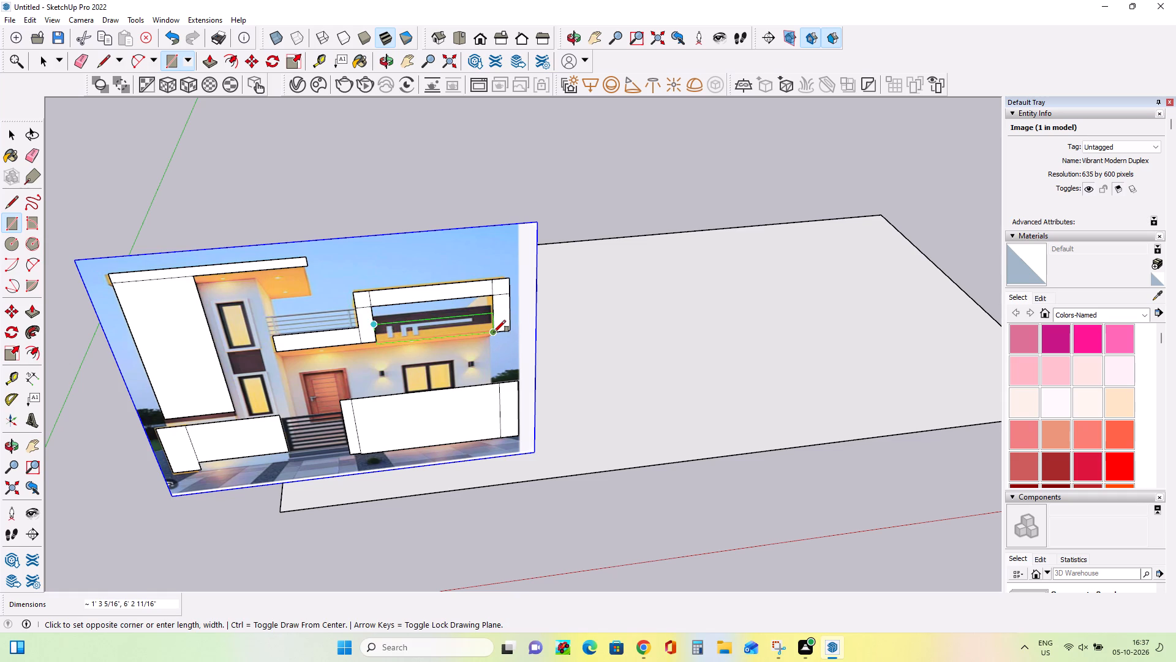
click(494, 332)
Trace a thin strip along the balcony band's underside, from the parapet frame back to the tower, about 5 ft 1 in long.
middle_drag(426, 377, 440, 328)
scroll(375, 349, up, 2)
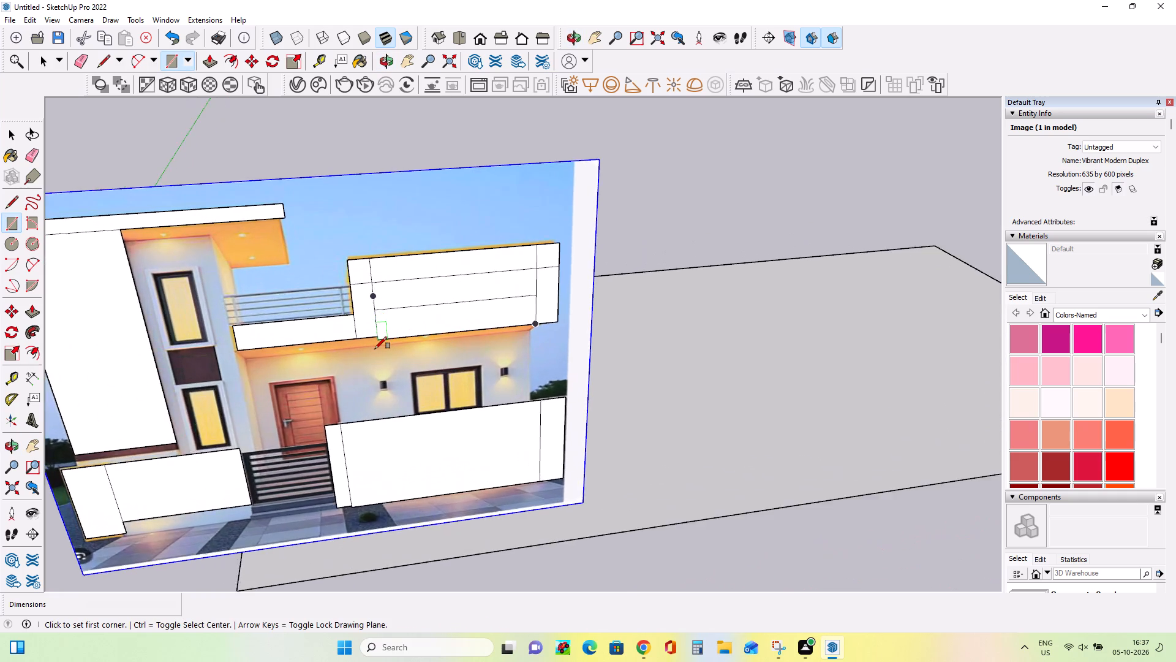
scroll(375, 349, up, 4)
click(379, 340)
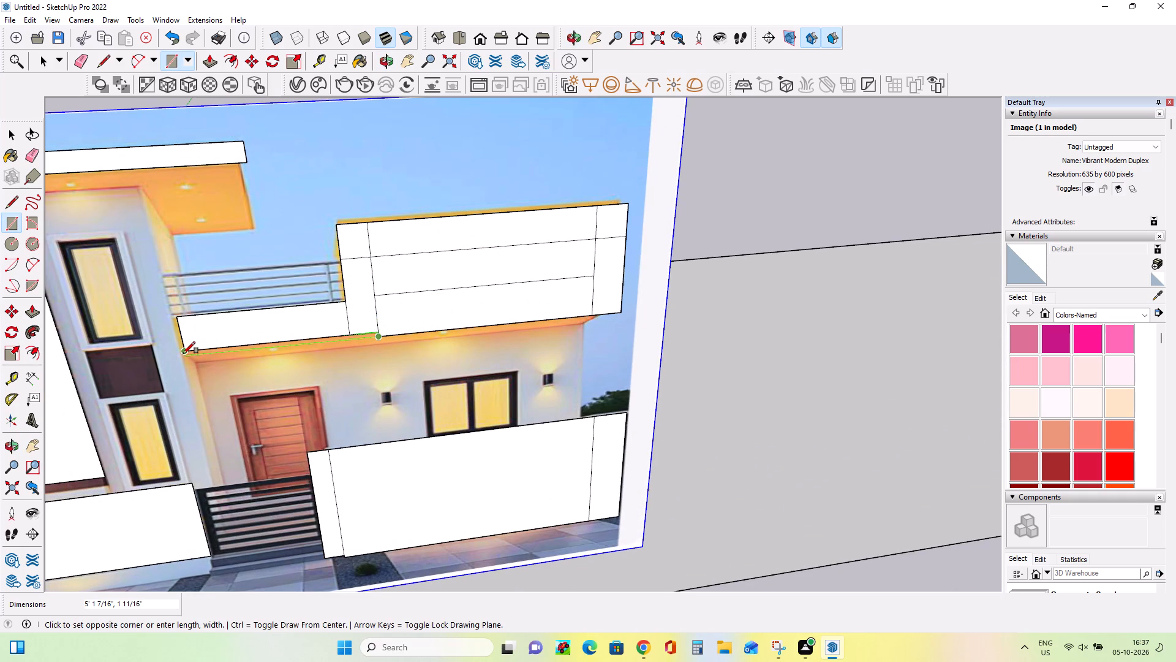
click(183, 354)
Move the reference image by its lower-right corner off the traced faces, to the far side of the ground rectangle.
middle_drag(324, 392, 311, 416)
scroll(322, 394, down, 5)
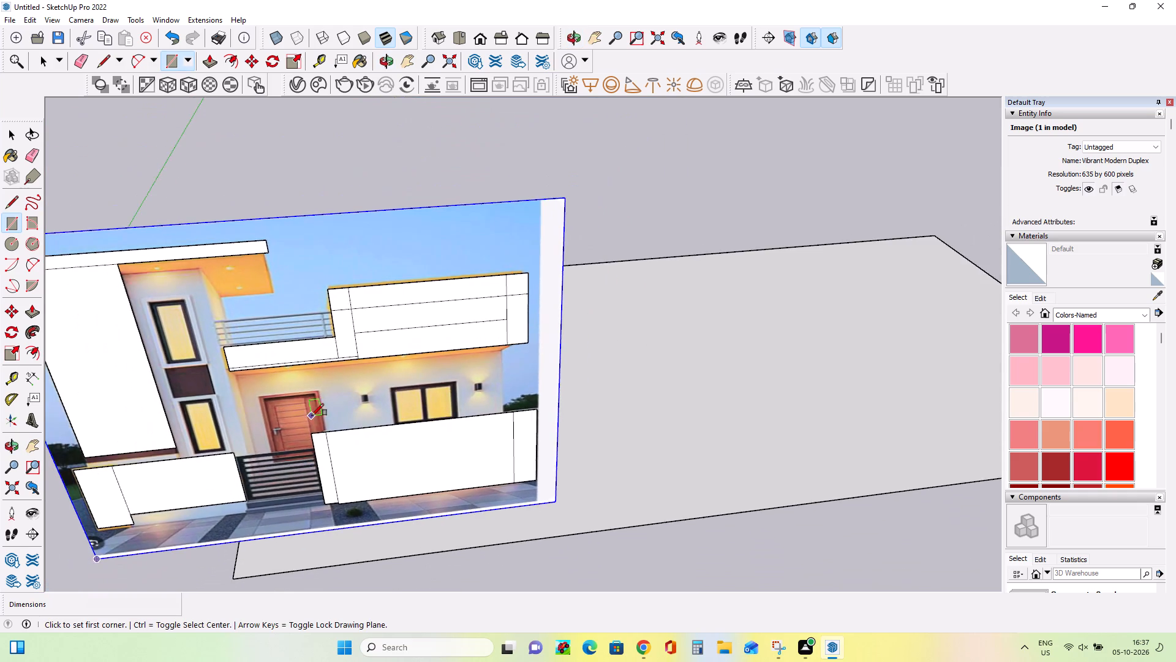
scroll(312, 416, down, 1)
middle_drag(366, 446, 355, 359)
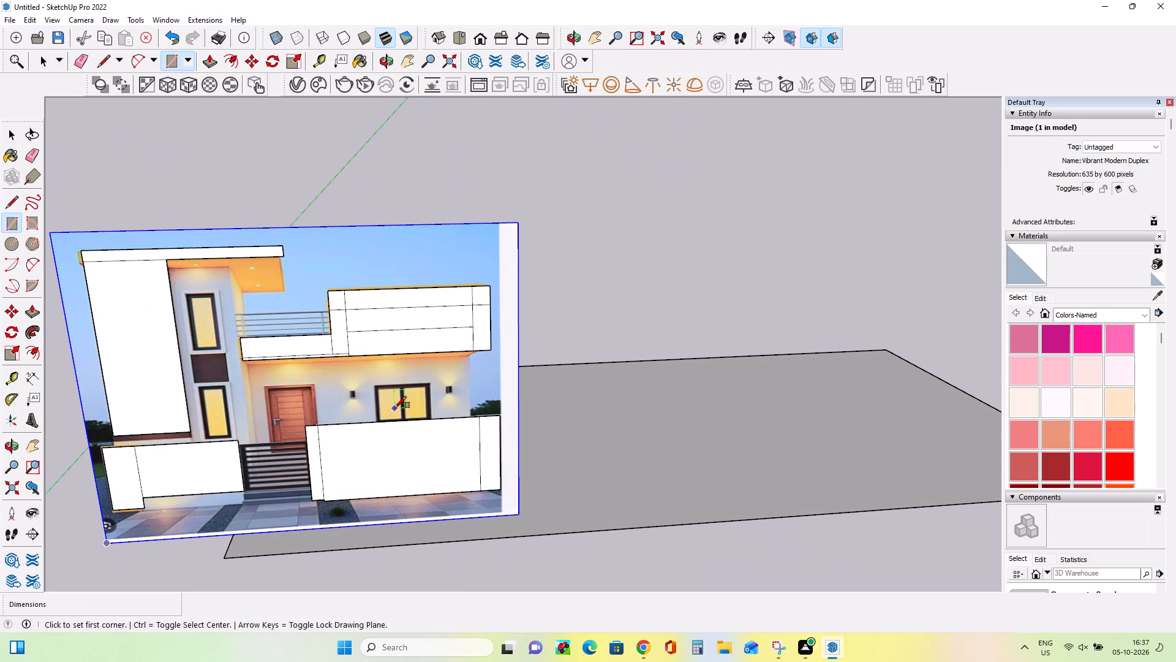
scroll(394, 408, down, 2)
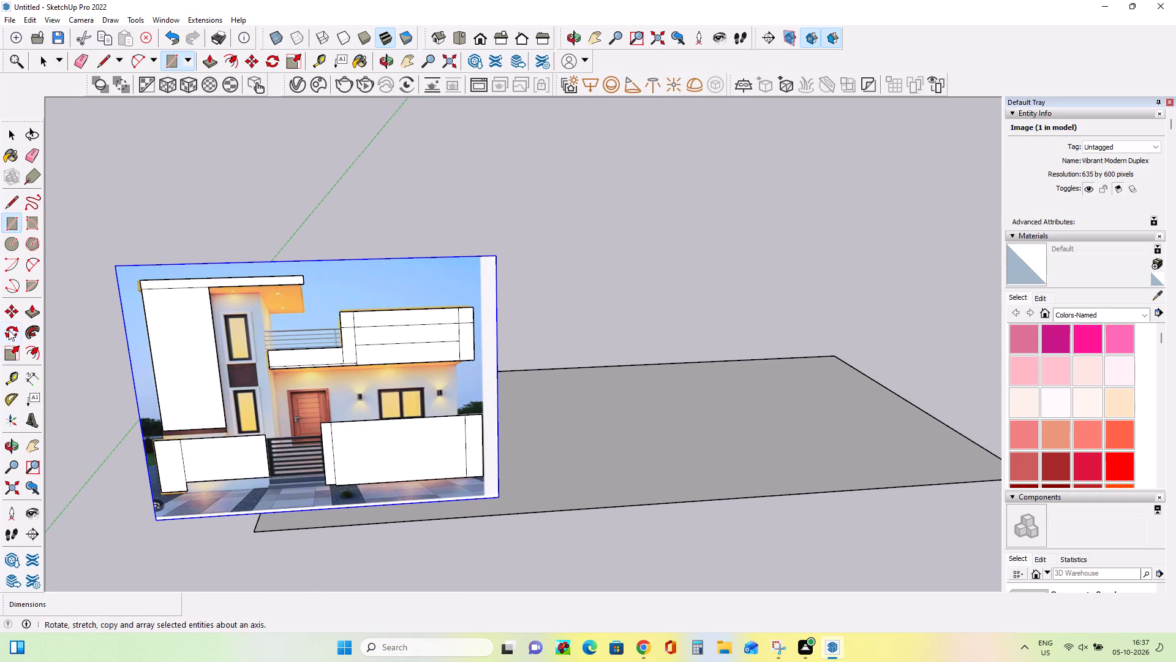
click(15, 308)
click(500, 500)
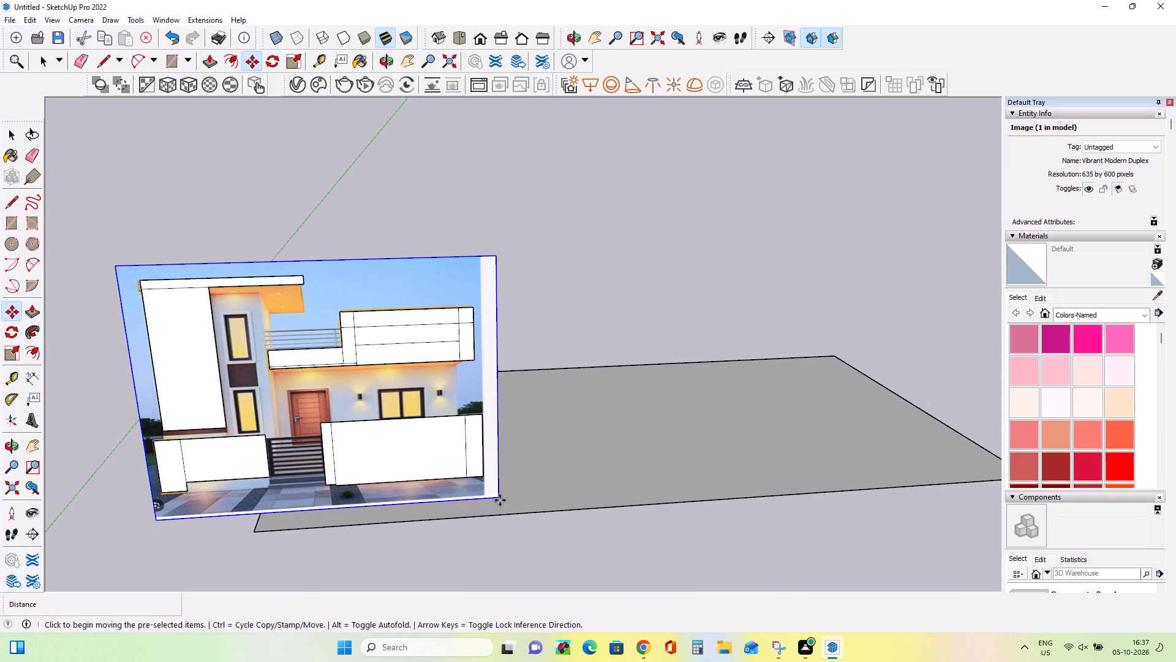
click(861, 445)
Examine the traced faces on their own, separate from the reference image.
middle_drag(641, 501, 575, 468)
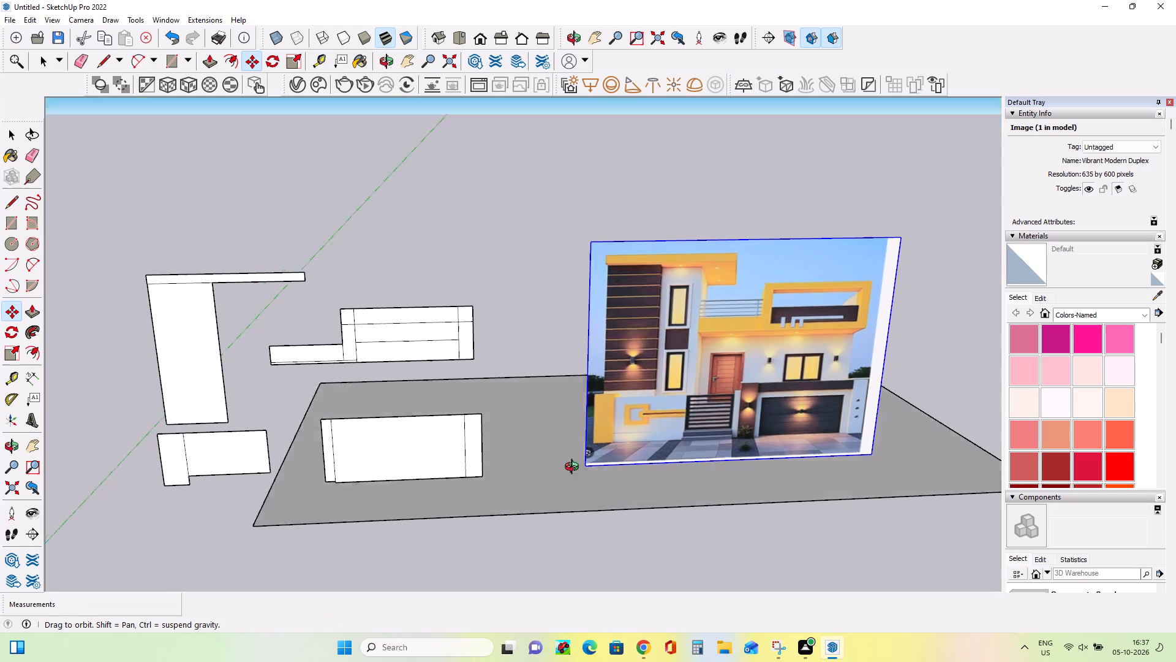
middle_drag(575, 468, 598, 466)
middle_drag(598, 466, 717, 571)
middle_drag(716, 572, 706, 569)
middle_drag(631, 492, 577, 451)
middle_drag(558, 449, 543, 446)
middle_click(511, 441)
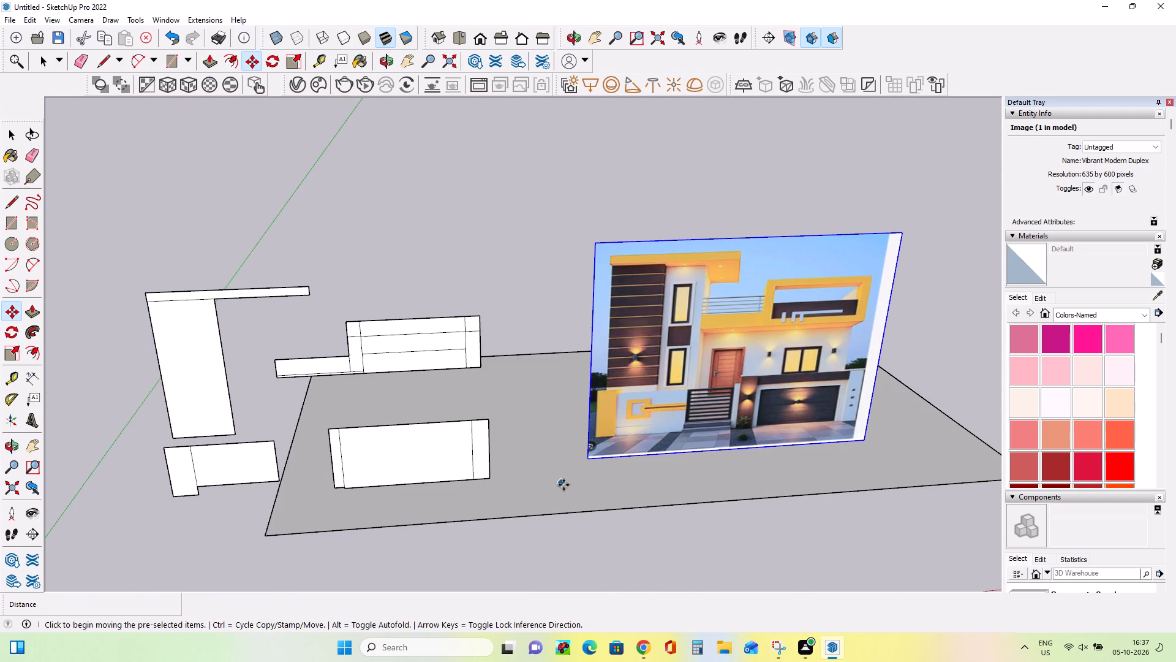
scroll(563, 485, down, 2)
middle_drag(566, 487, 576, 480)
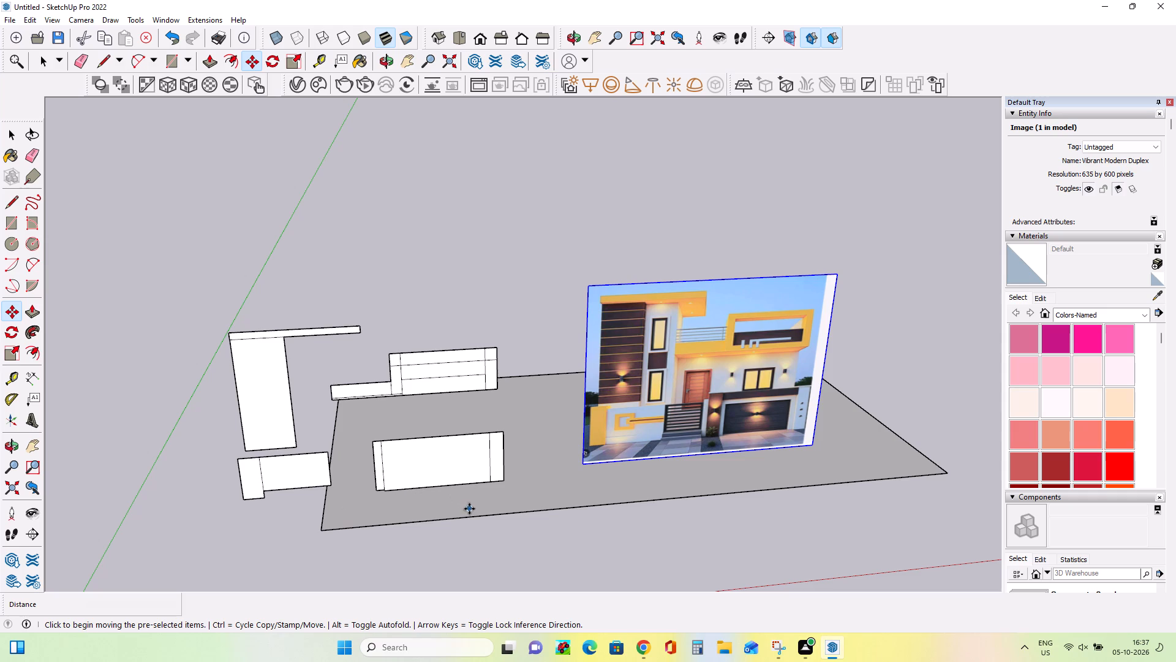
Undo the image move and all the rectangles traced over the reference image.
key(ctrl+z)
key(ctrl+z)
key(ctrl+z)
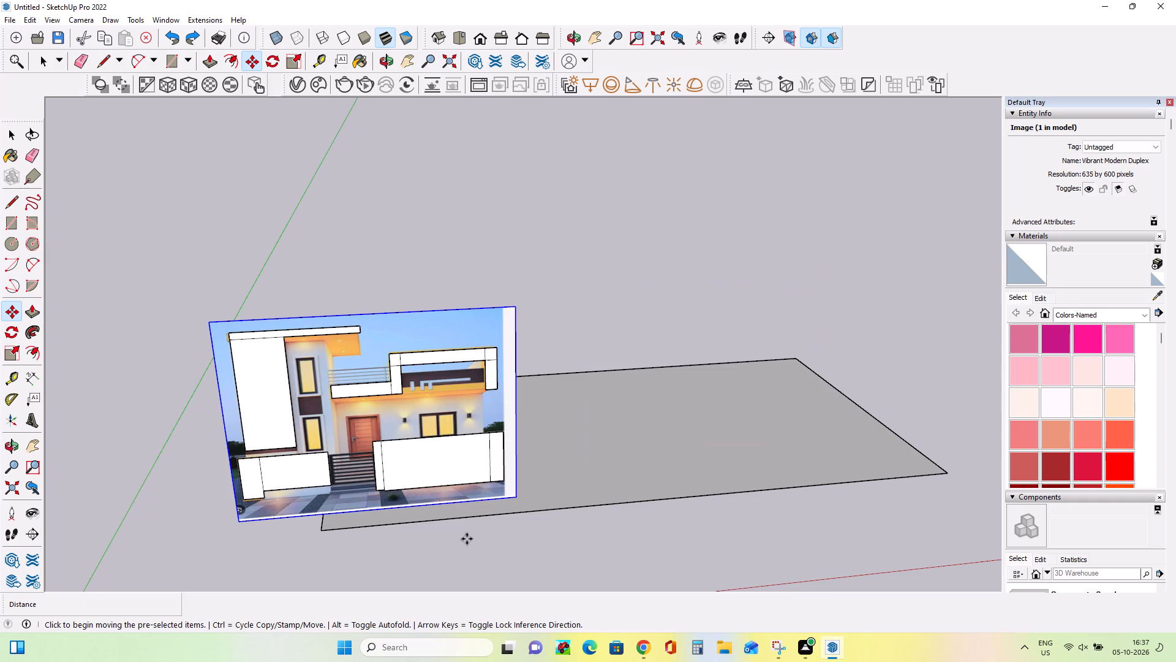
key(ctrl+z)
key(ctrl+z)
key(ctrl+z)
key(ctrl+z)
key(ctrl+z)
key(ctrl+z)
key(ctrl+z)
key(ctrl+z)
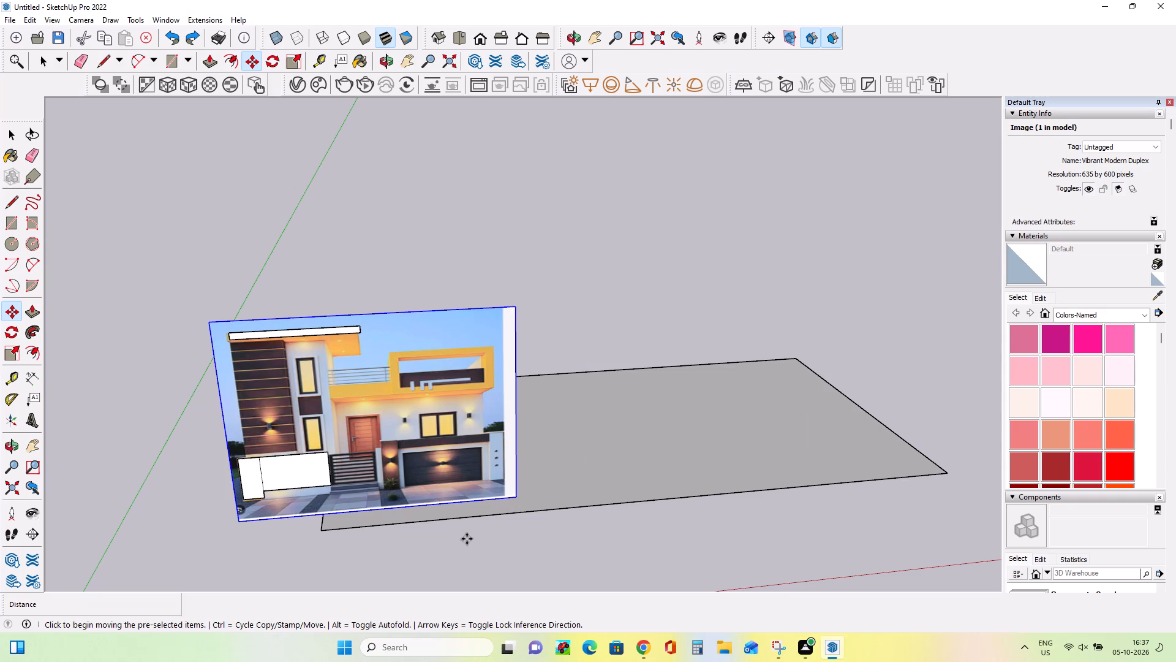
key(ctrl+z)
key(ctrl+z)
middle_drag(444, 508, 440, 531)
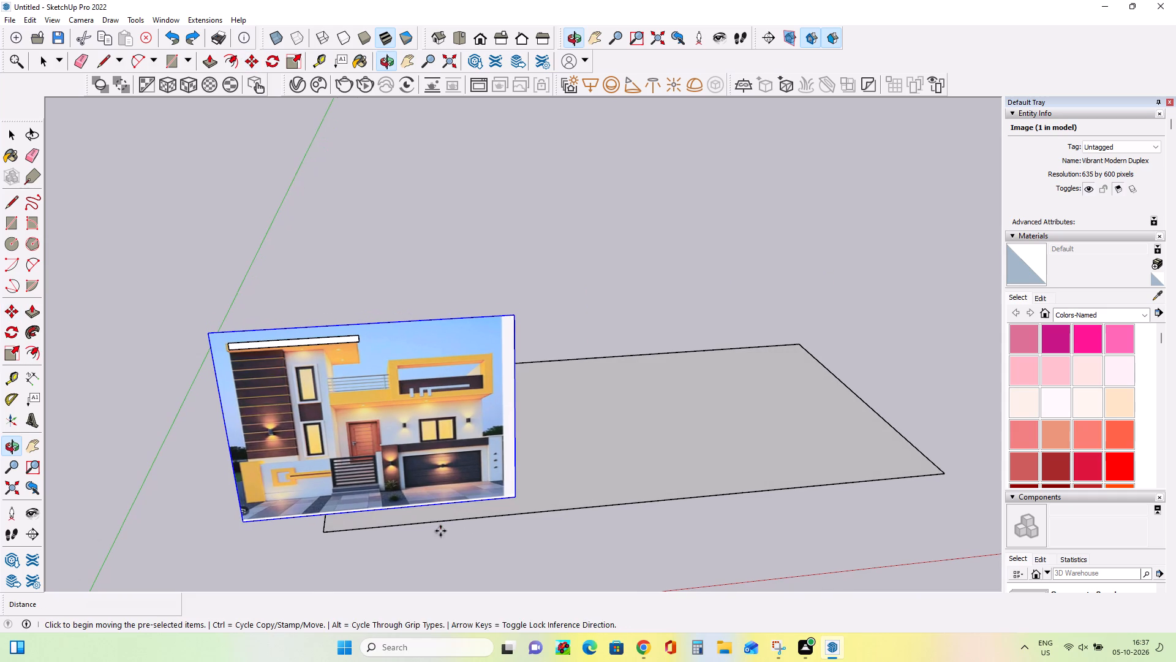
key(ctrl+z)
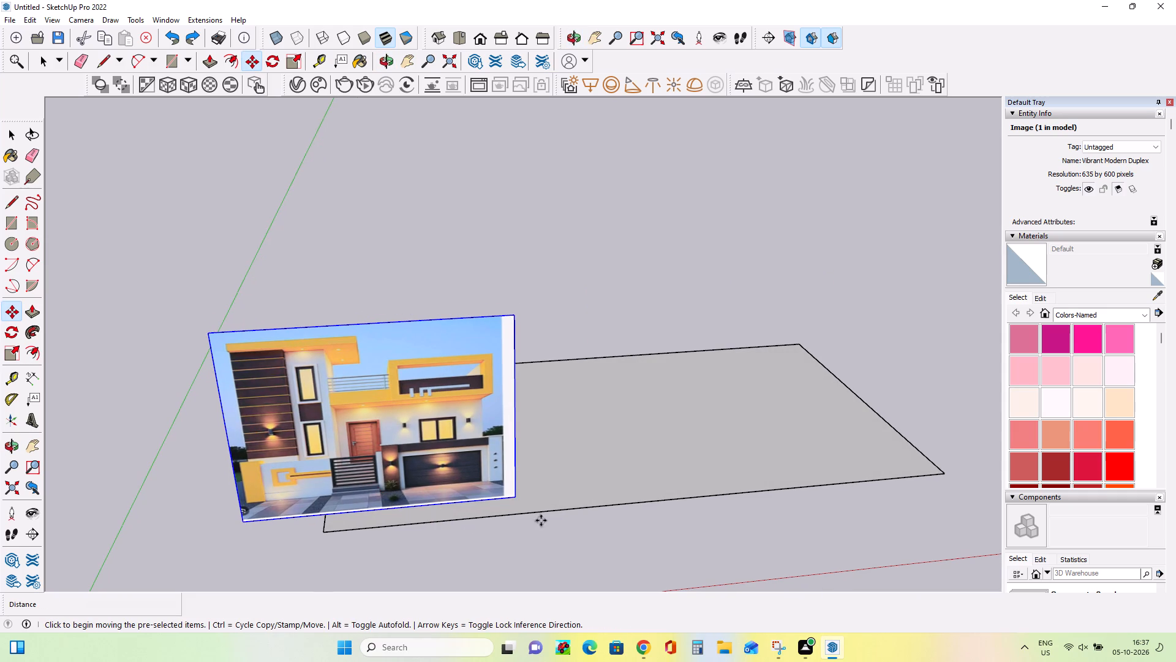
Move the reference image by its lower-right corner about 16 ft 5 in, onto the left edge of the ground rectangle.
click(518, 496)
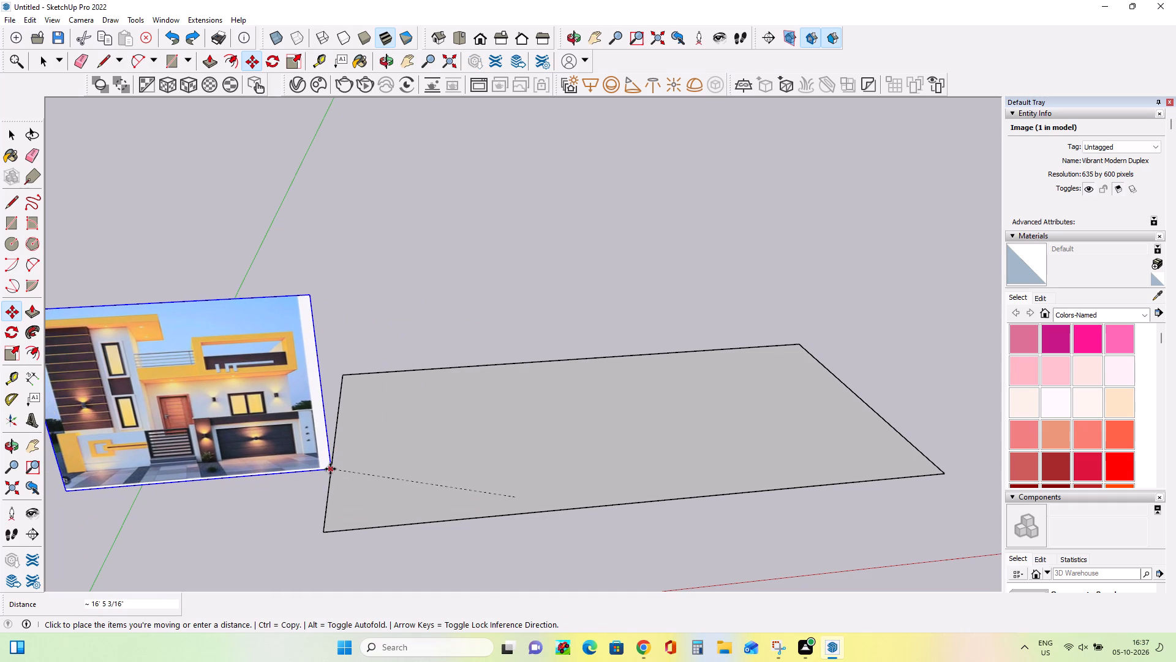
click(330, 469)
middle_drag(384, 501, 415, 452)
scroll(415, 452, down, 2)
middle_drag(476, 467, 465, 465)
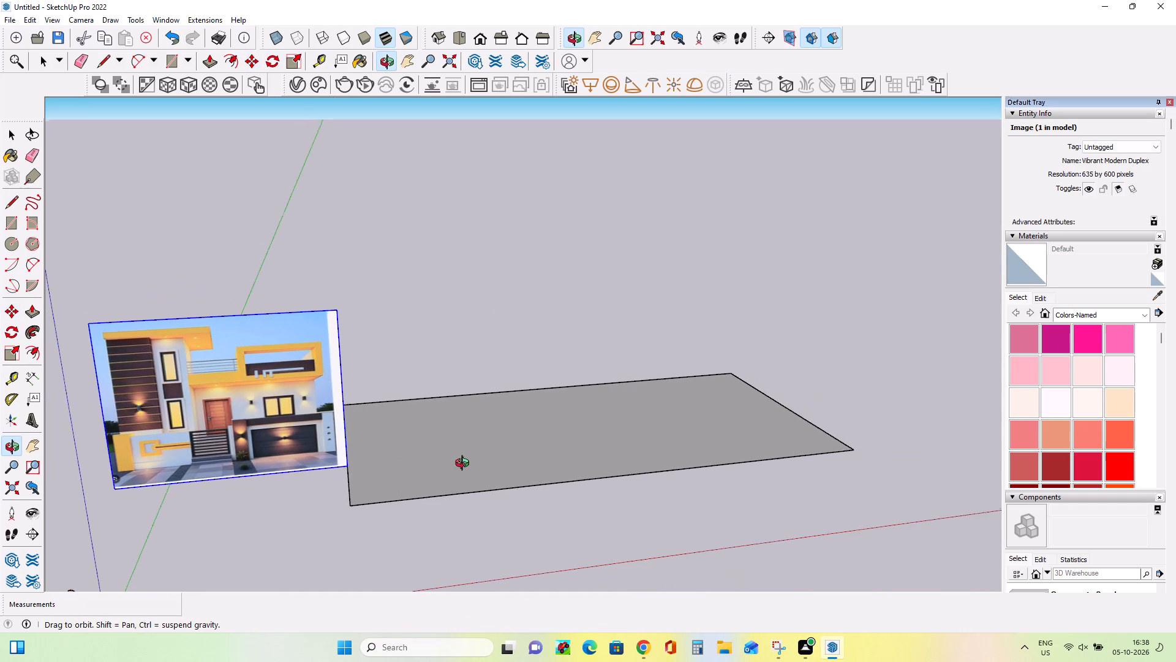
middle_drag(465, 465, 461, 463)
scroll(461, 463, up, 1)
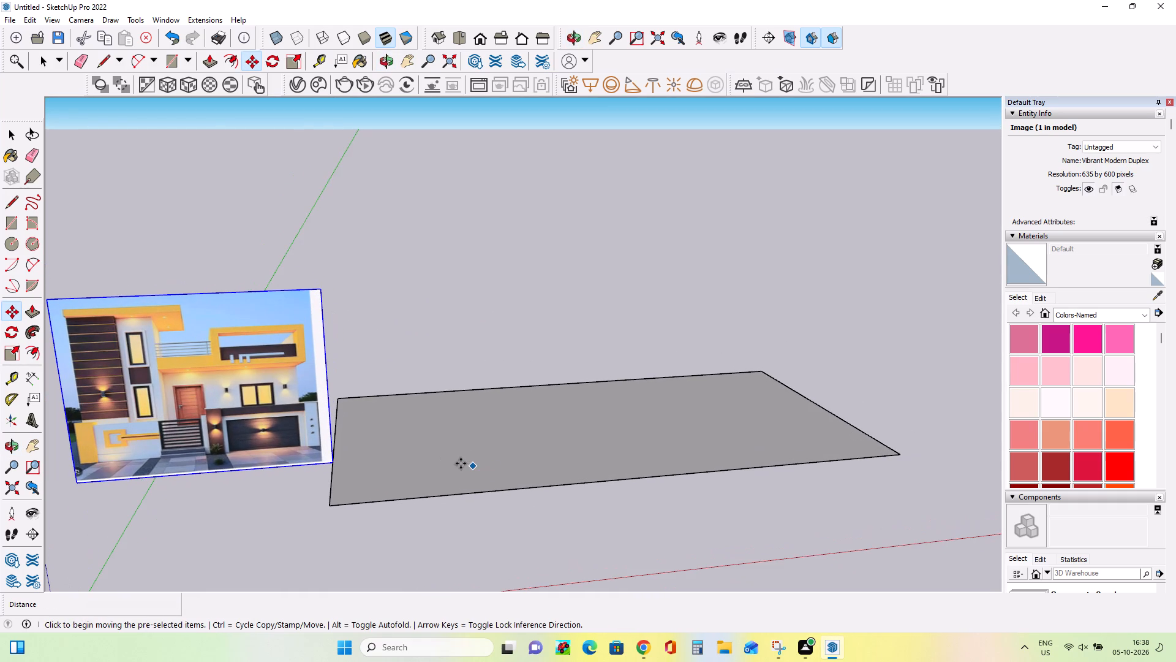
middle_drag(461, 463, 461, 484)
middle_click(461, 484)
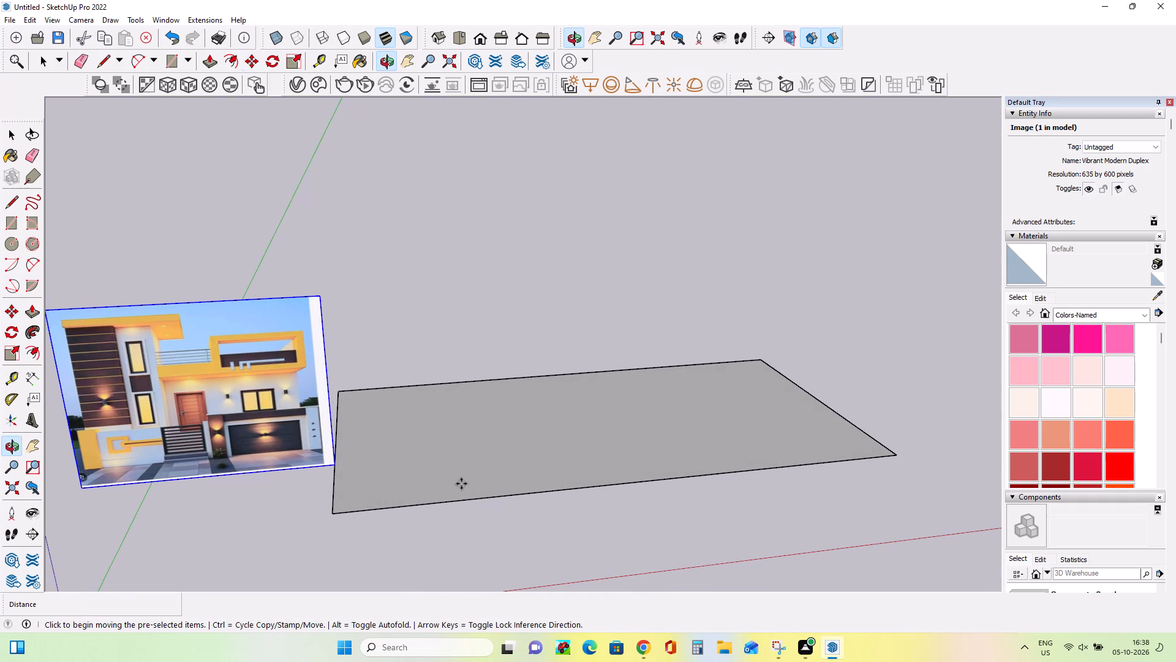
scroll(461, 484, up, 1)
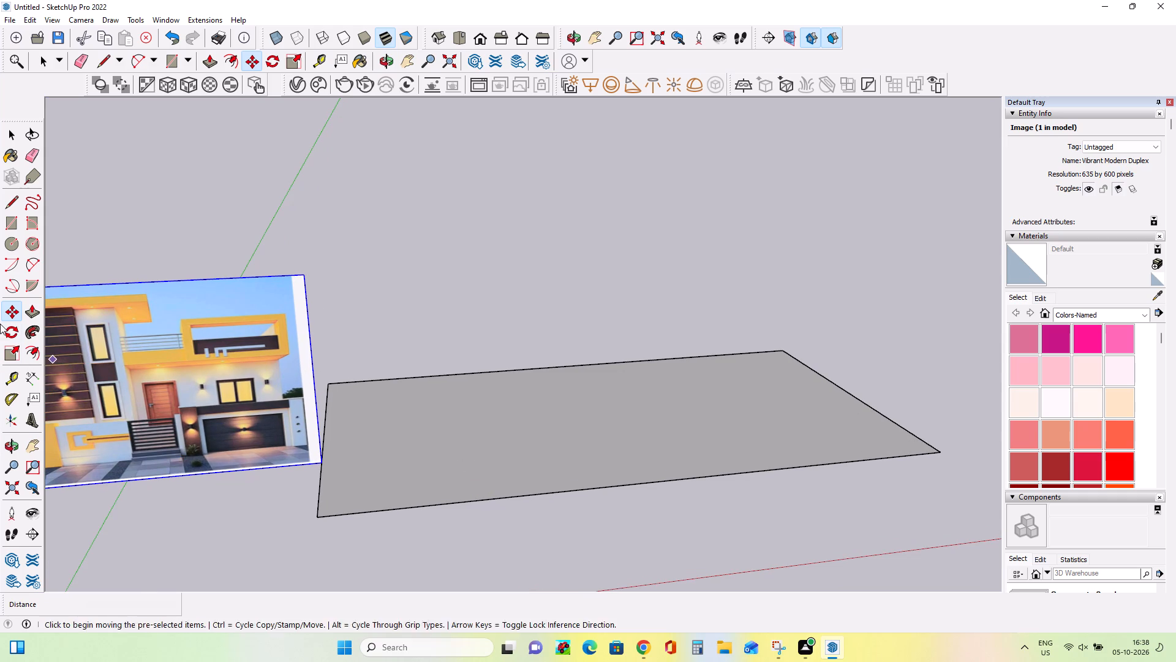
Draw a rectangle about 51 ft 10 in by 13 ft 4 in along the far edge of the ground rectangle, extending it backwards.
click(12, 226)
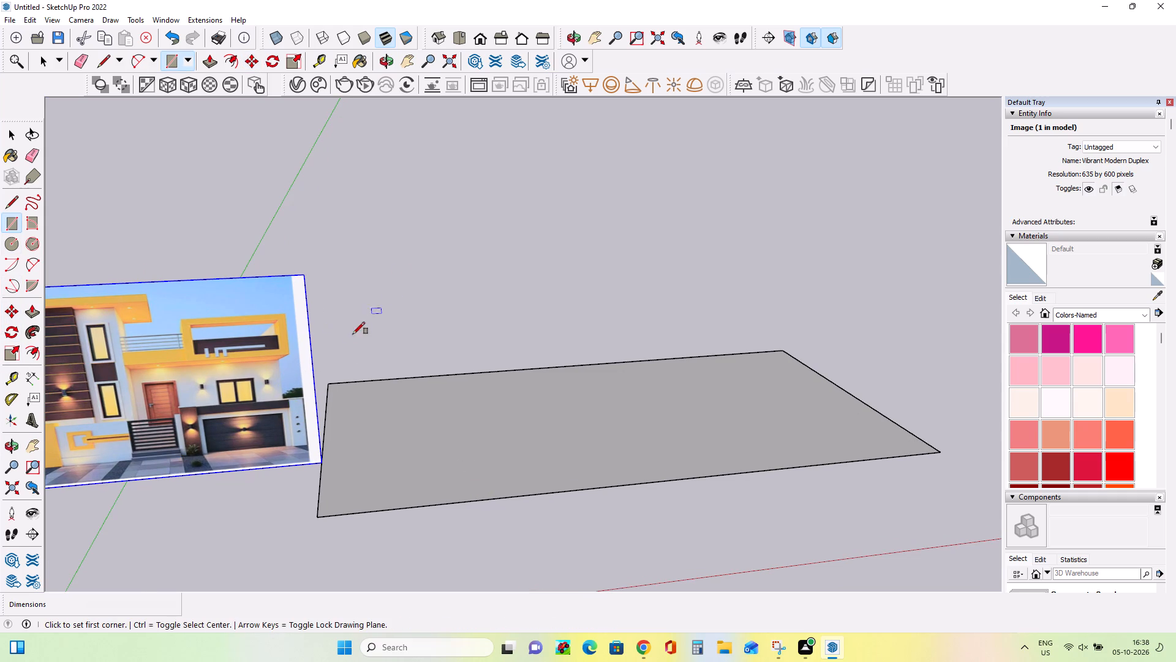
click(331, 384)
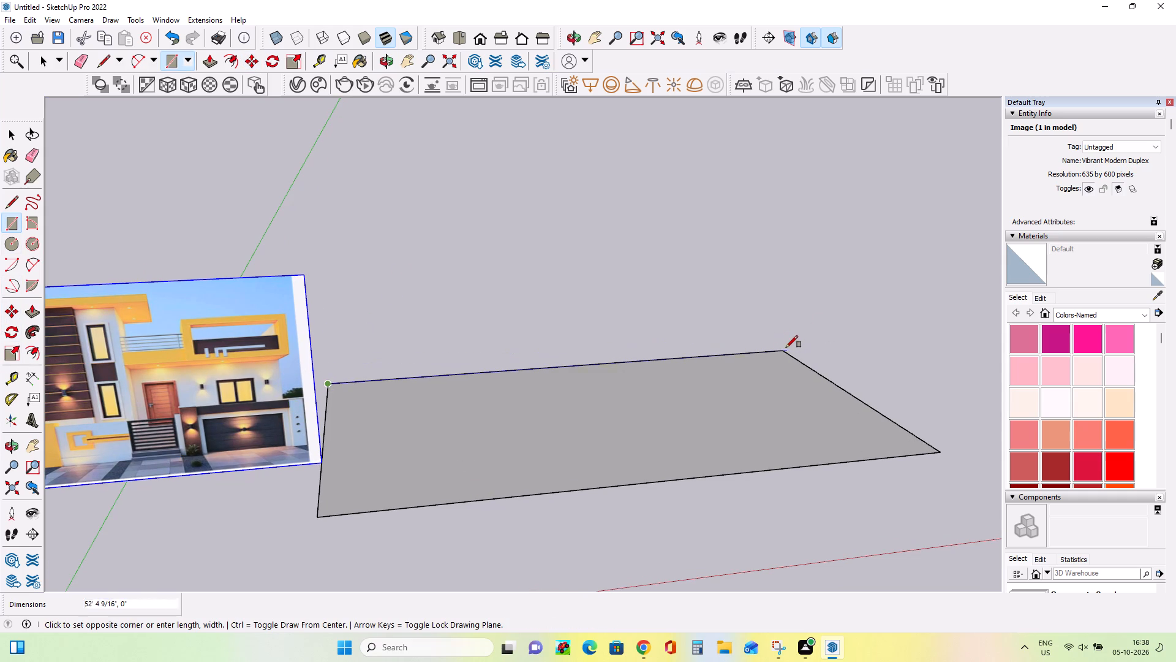
click(779, 350)
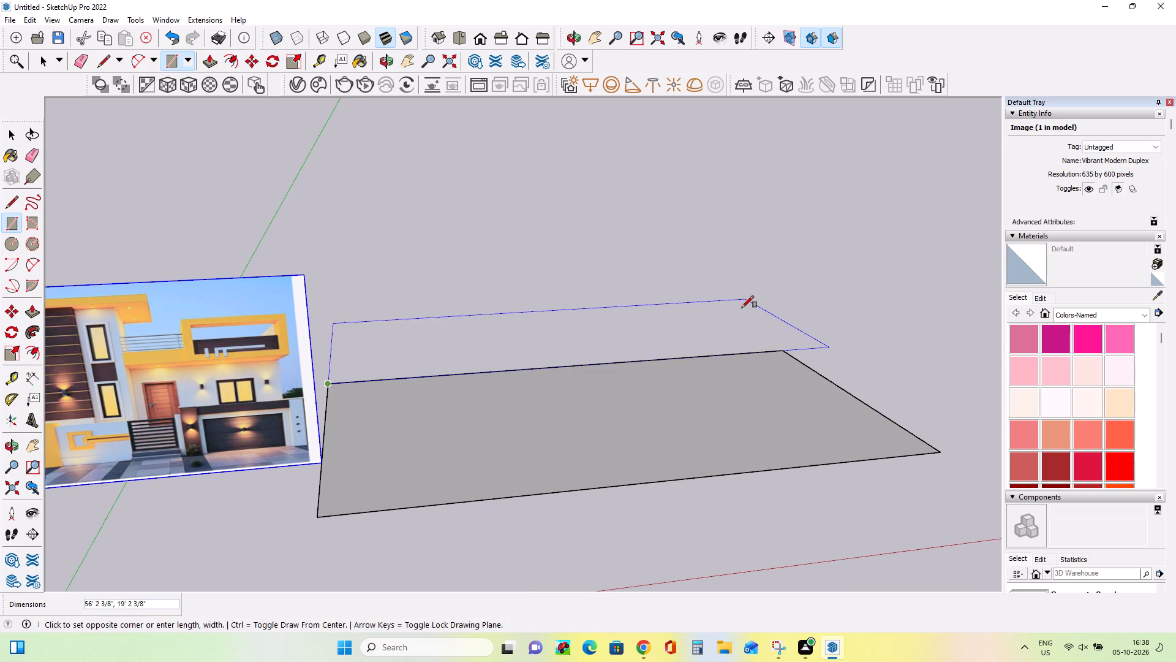
click(735, 313)
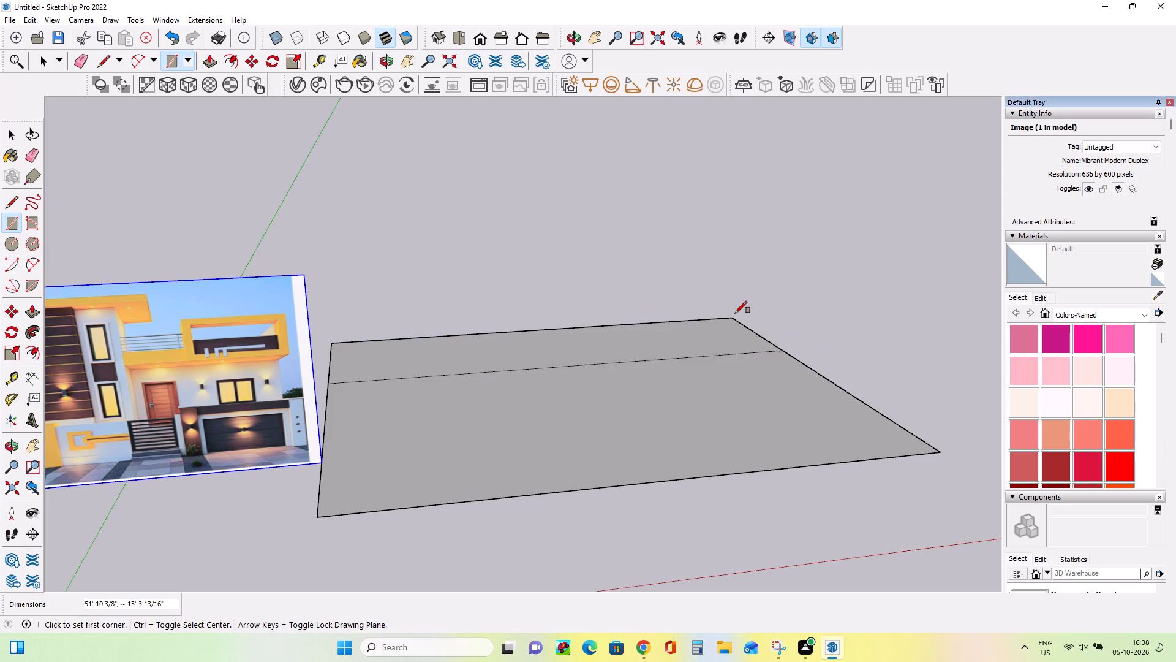
Erase the dividing edge between the ground rectangle and its rear extension to merge them into one face.
middle_drag(783, 352, 757, 409)
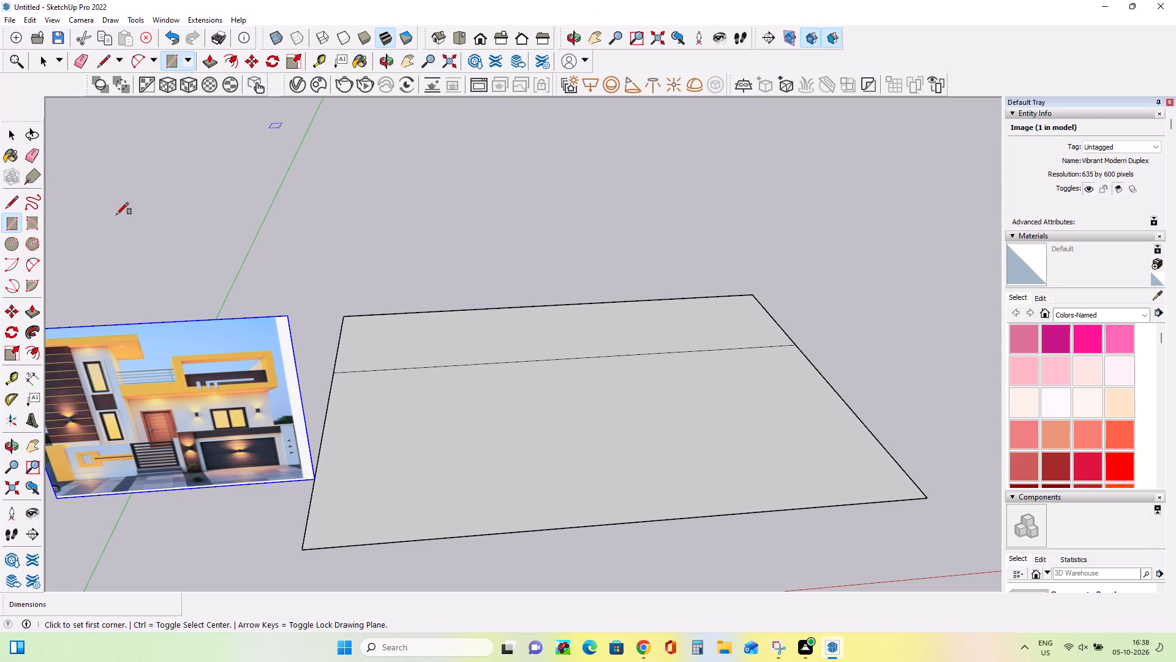
click(31, 155)
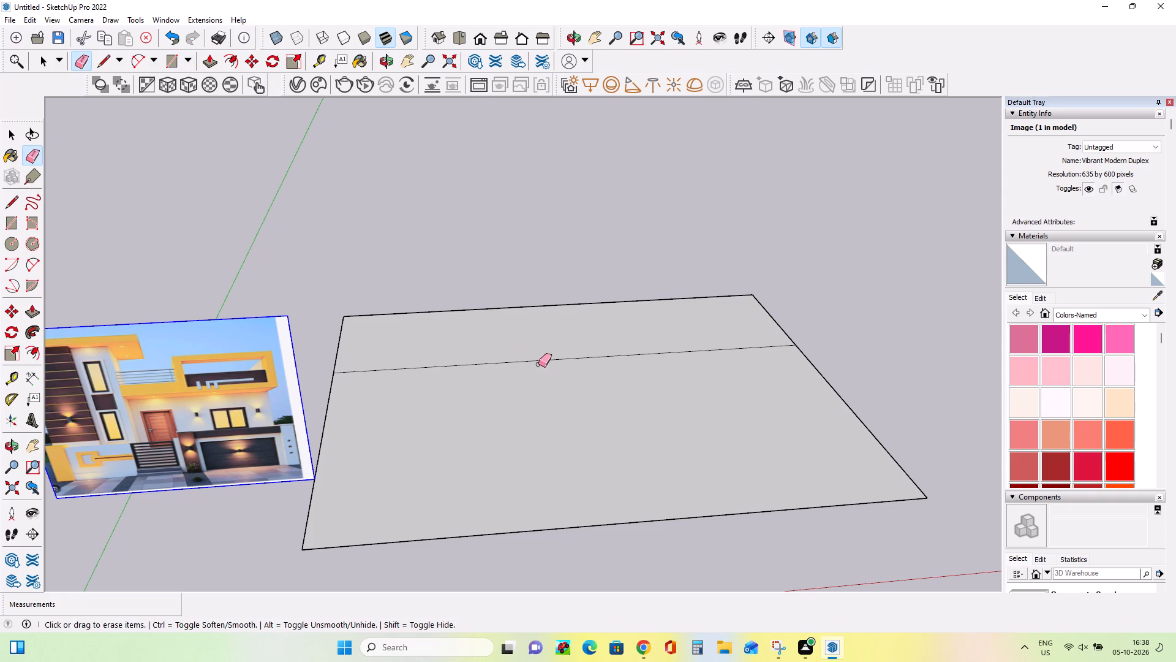
click(543, 360)
Examine the enlarged ground rectangle together with the reference image beside it.
scroll(408, 345, down, 6)
middle_drag(506, 407, 526, 387)
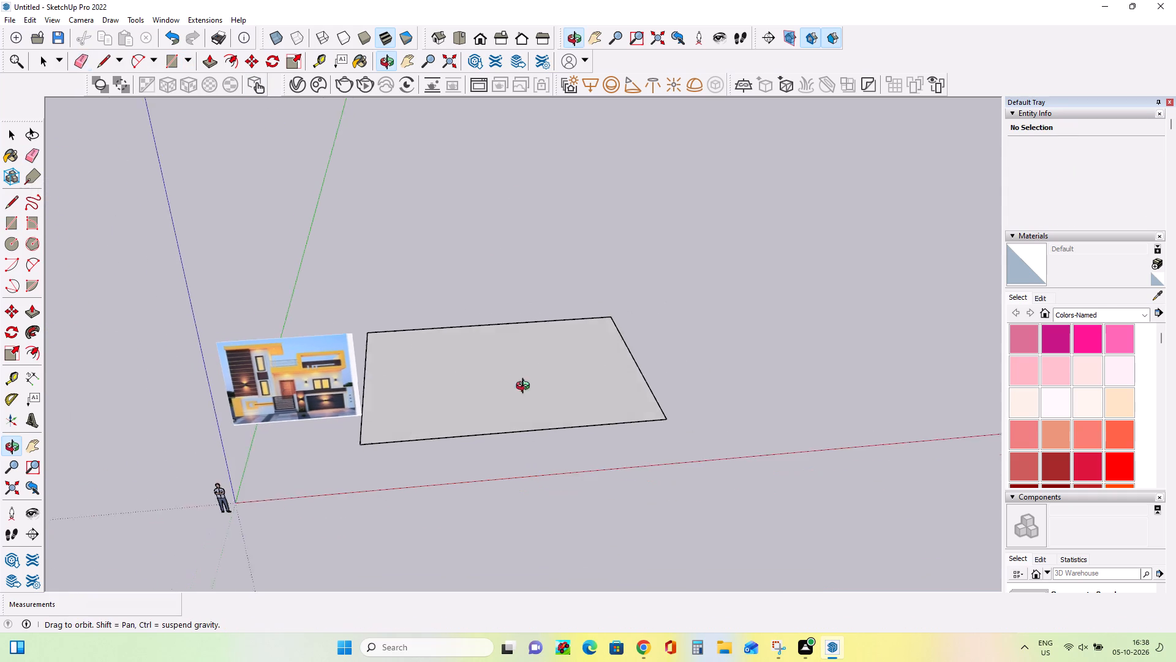
middle_drag(526, 387, 554, 323)
scroll(520, 343, up, 4)
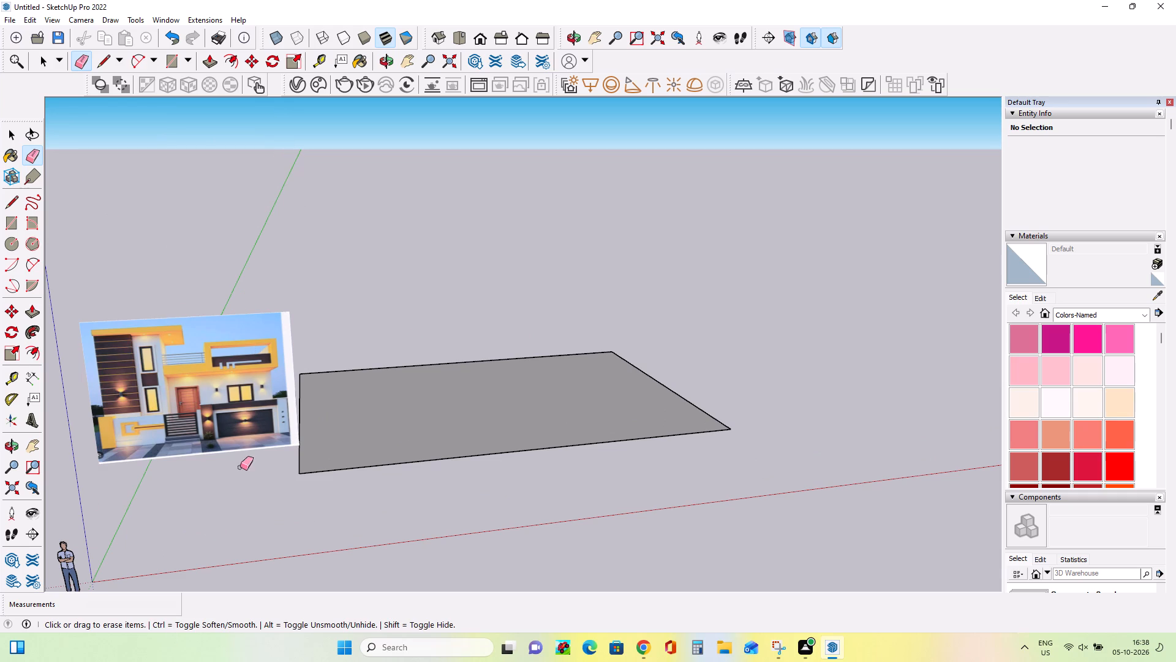
middle_drag(488, 448, 494, 481)
scroll(417, 424, up, 3)
middle_drag(418, 425, 421, 399)
scroll(421, 399, down, 1)
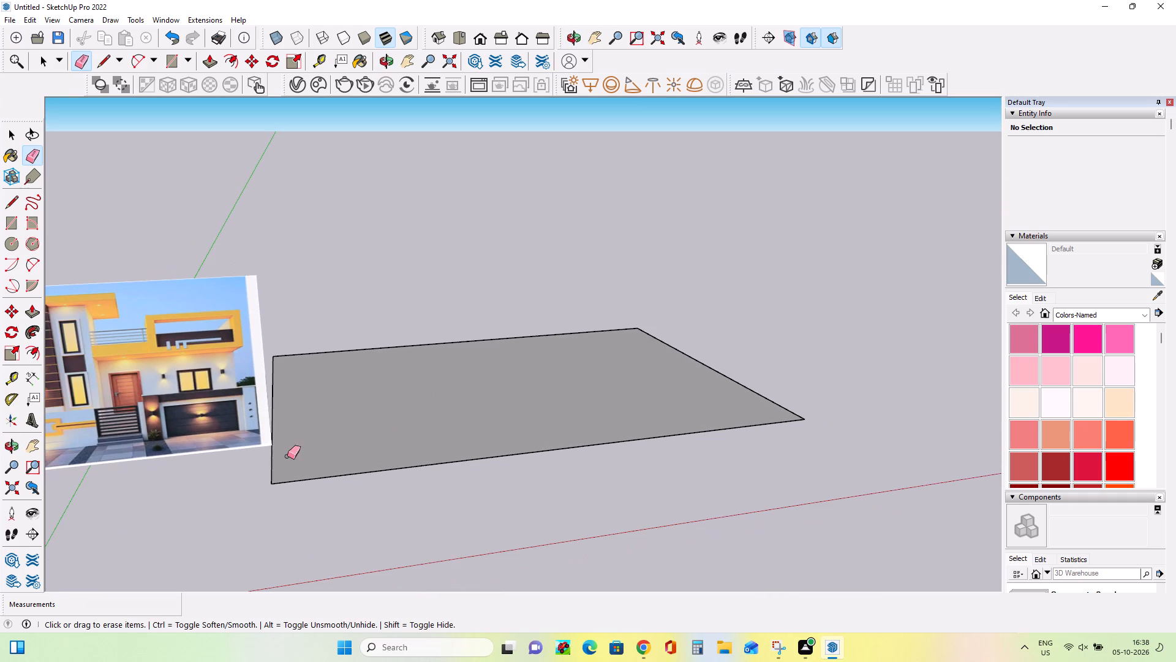
scroll(153, 477, down, 4)
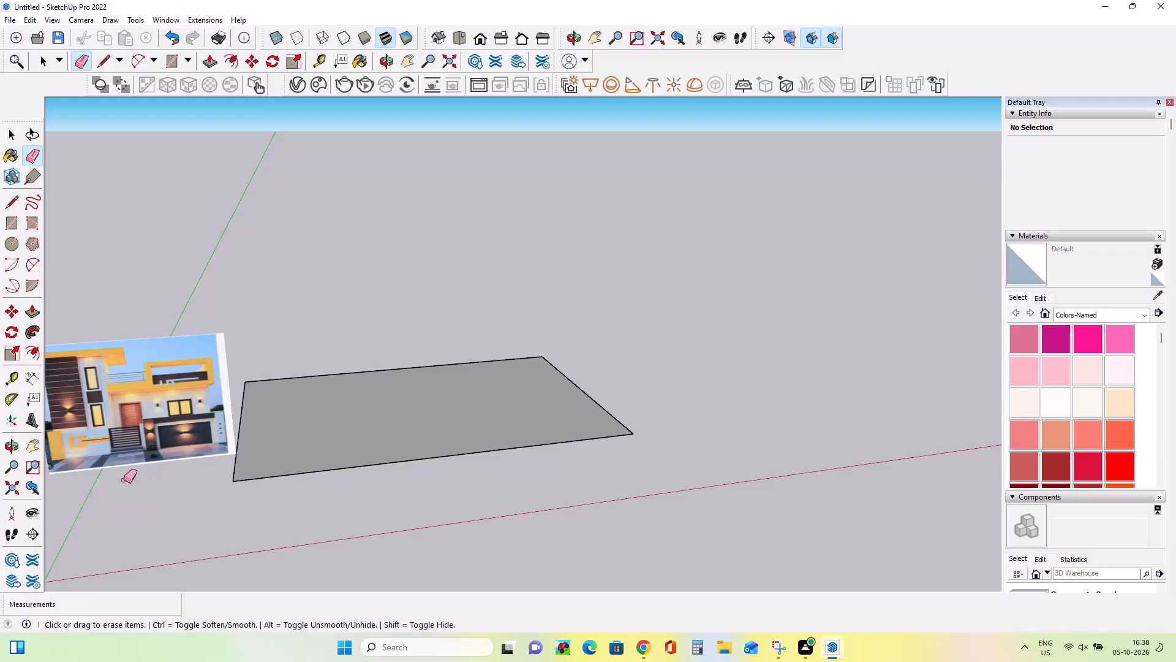
scroll(124, 480, down, 1)
scroll(60, 470, up, 3)
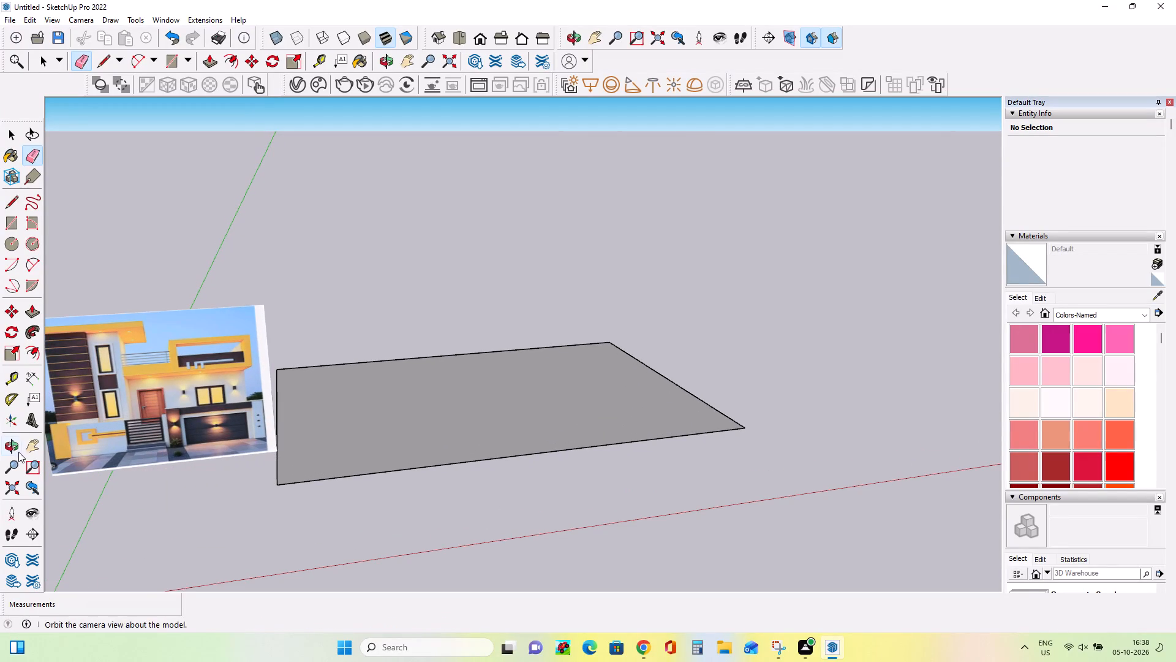
click(31, 449)
drag(230, 452, 272, 428)
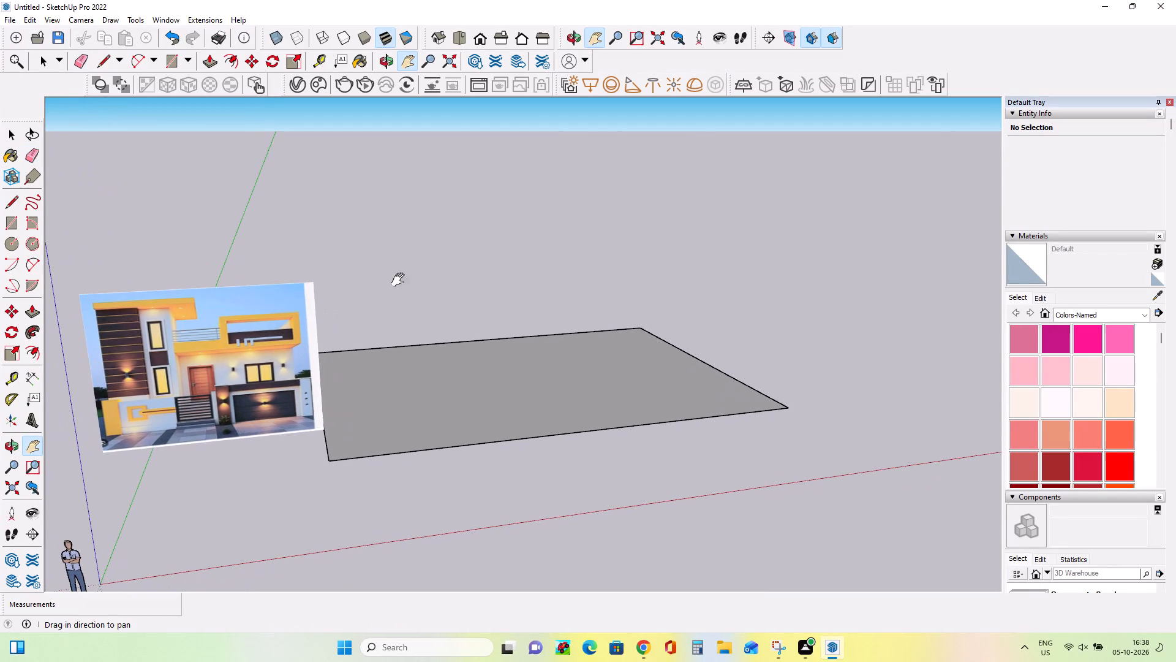
Move the ground rectangle and the reference image together about 29 ft 5 in, farther away from the origin.
click(12, 136)
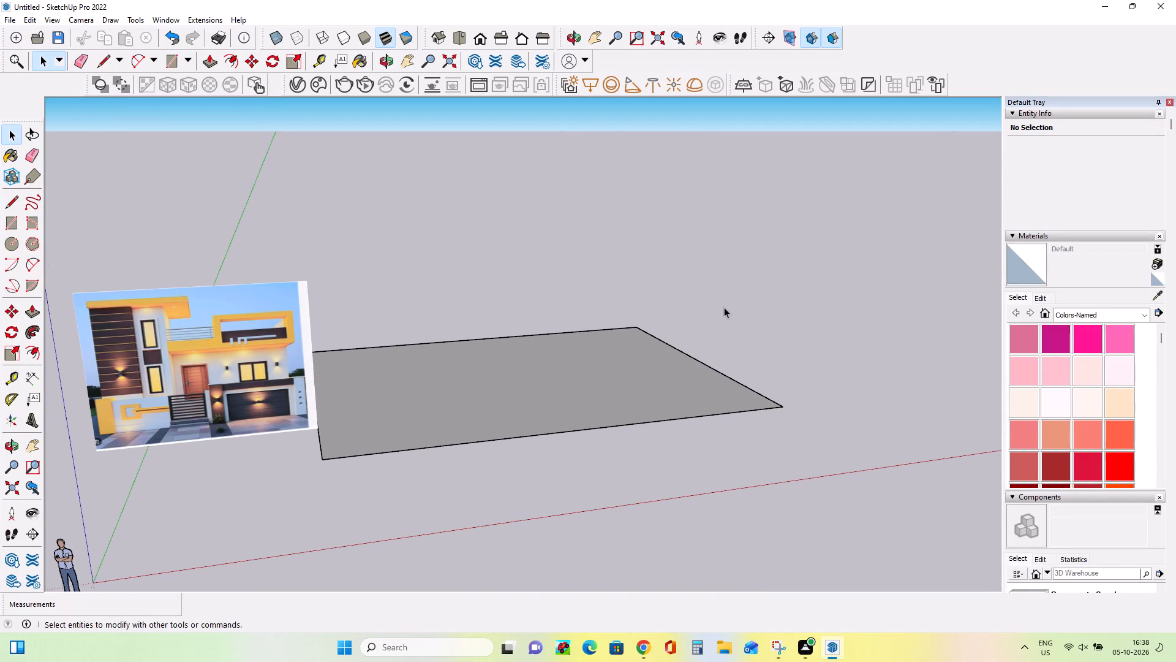
drag(724, 307, 624, 321)
drag(589, 326, 230, 376)
click(137, 406)
drag(130, 411, 126, 417)
click(124, 420)
click(123, 425)
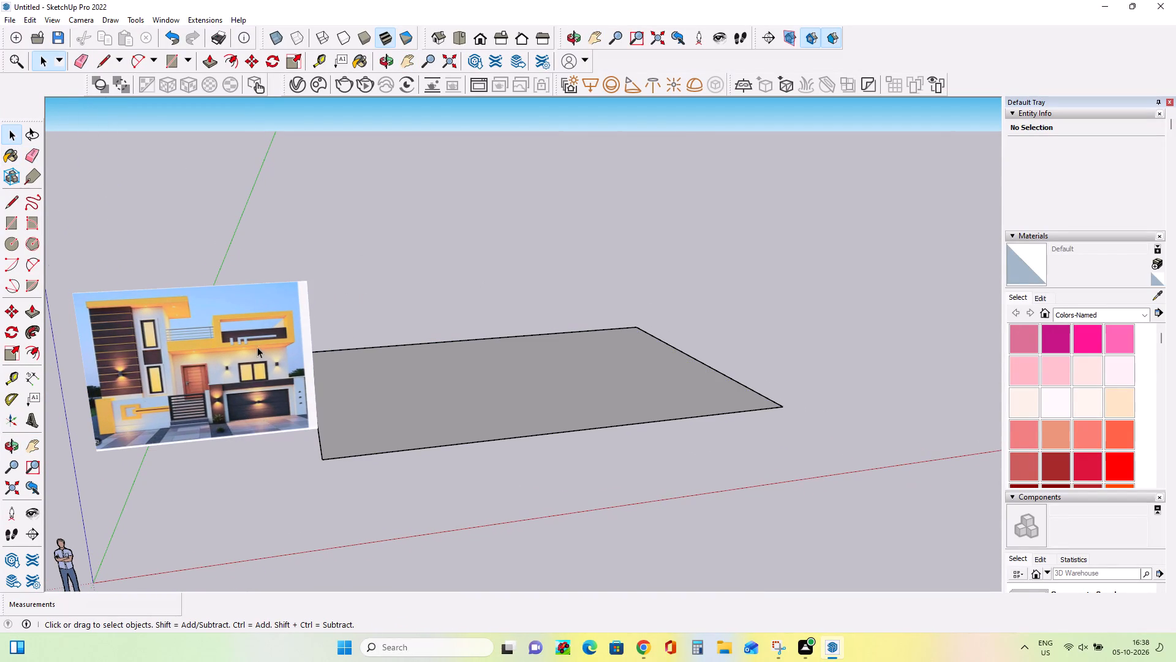
drag(760, 335, 194, 412)
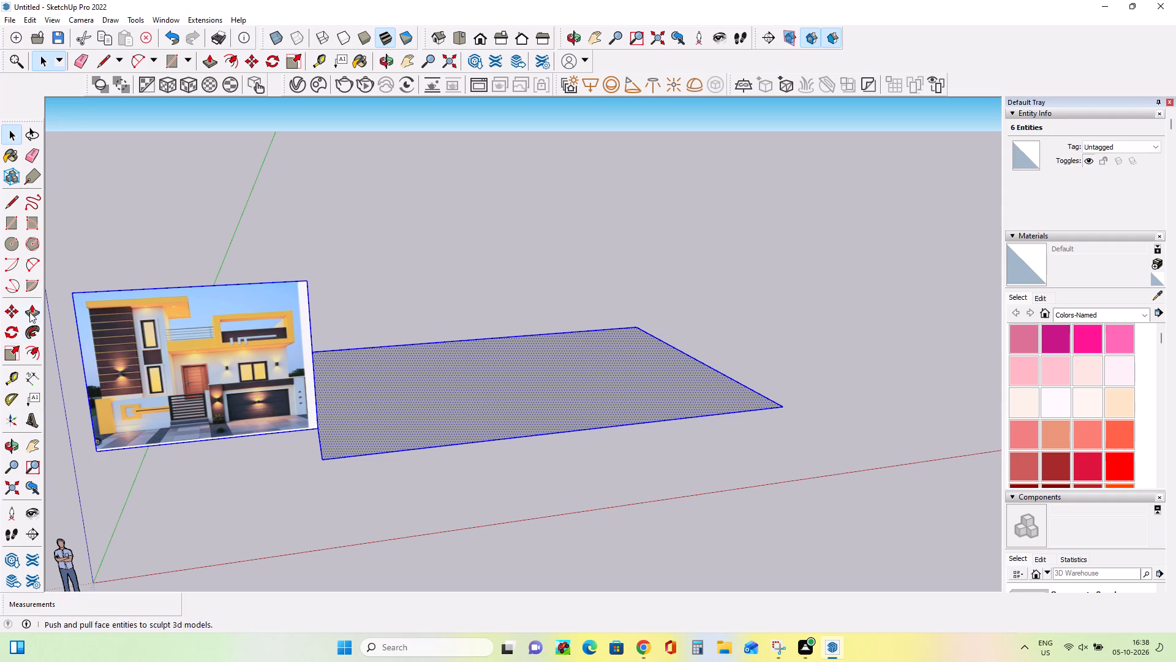
click(12, 313)
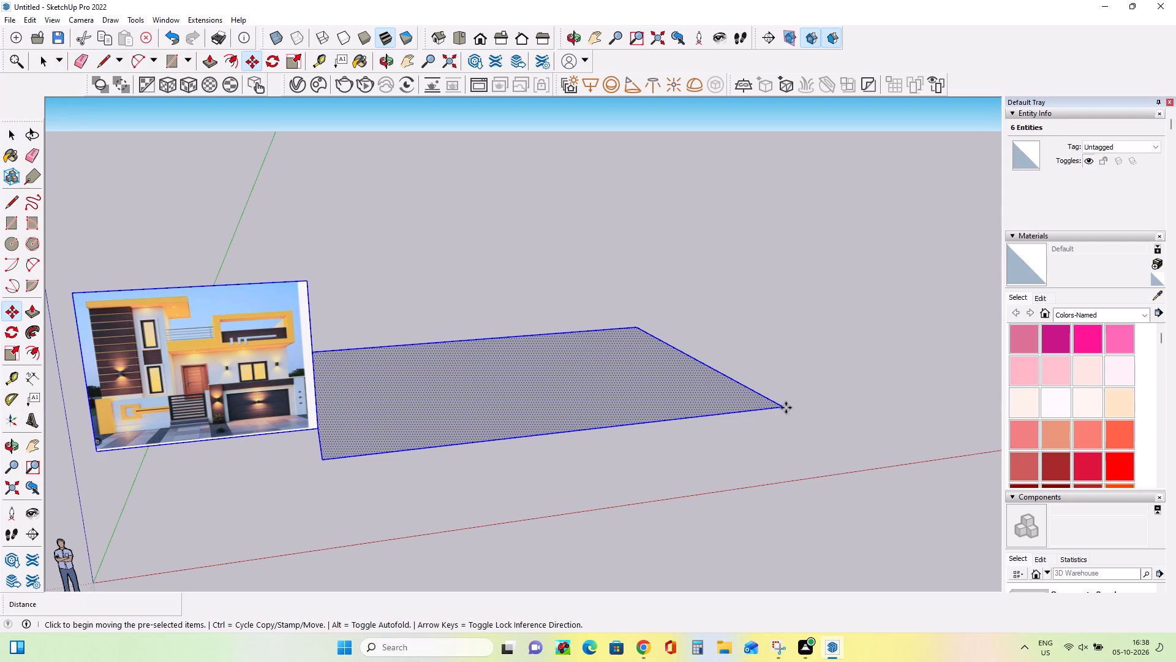
click(786, 408)
click(965, 378)
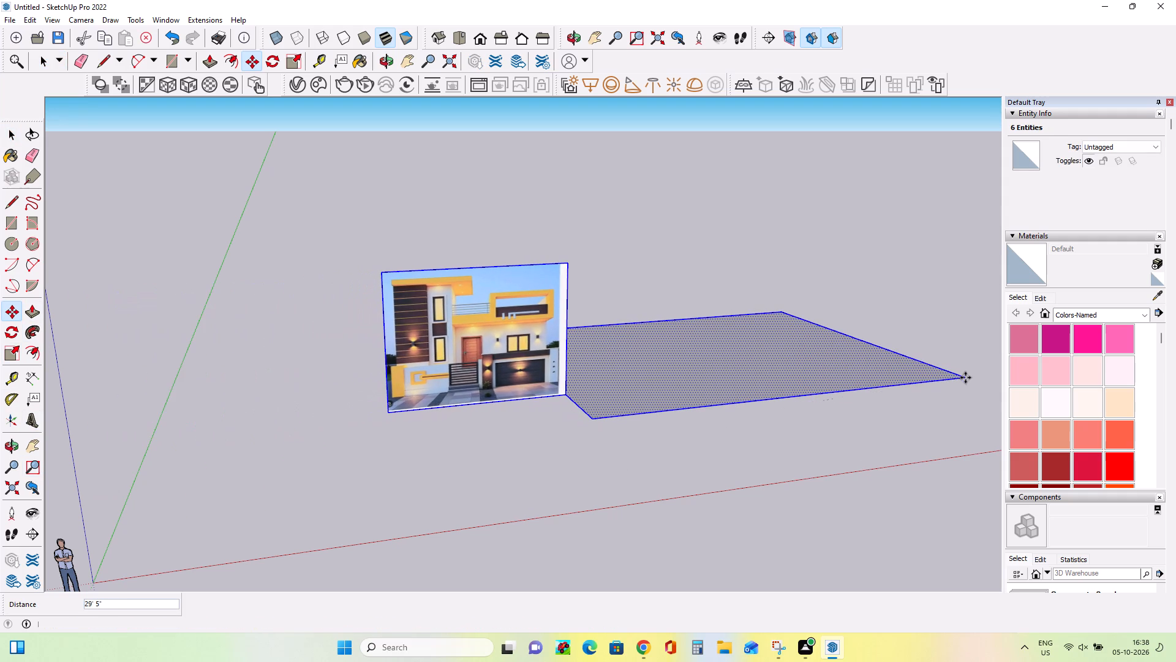
Examine the moved ground rectangle and reference image from several angles, and clear the selection.
middle_drag(108, 468, 69, 470)
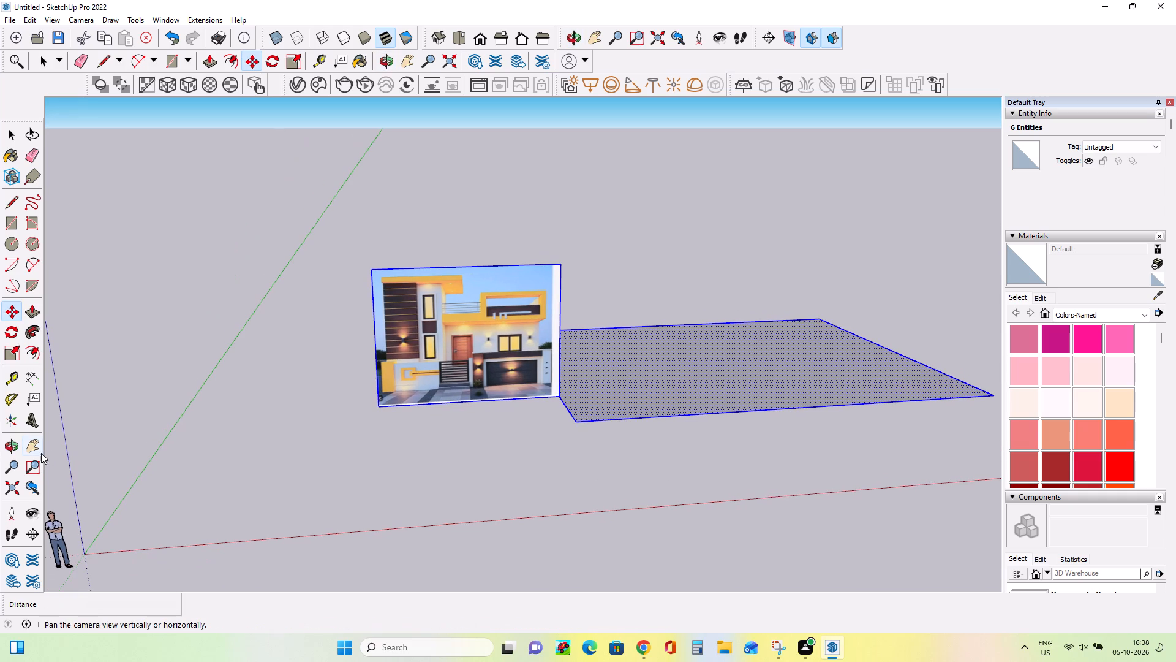
click(40, 449)
drag(449, 411, 208, 449)
drag(203, 461, 211, 473)
drag(212, 473, 217, 477)
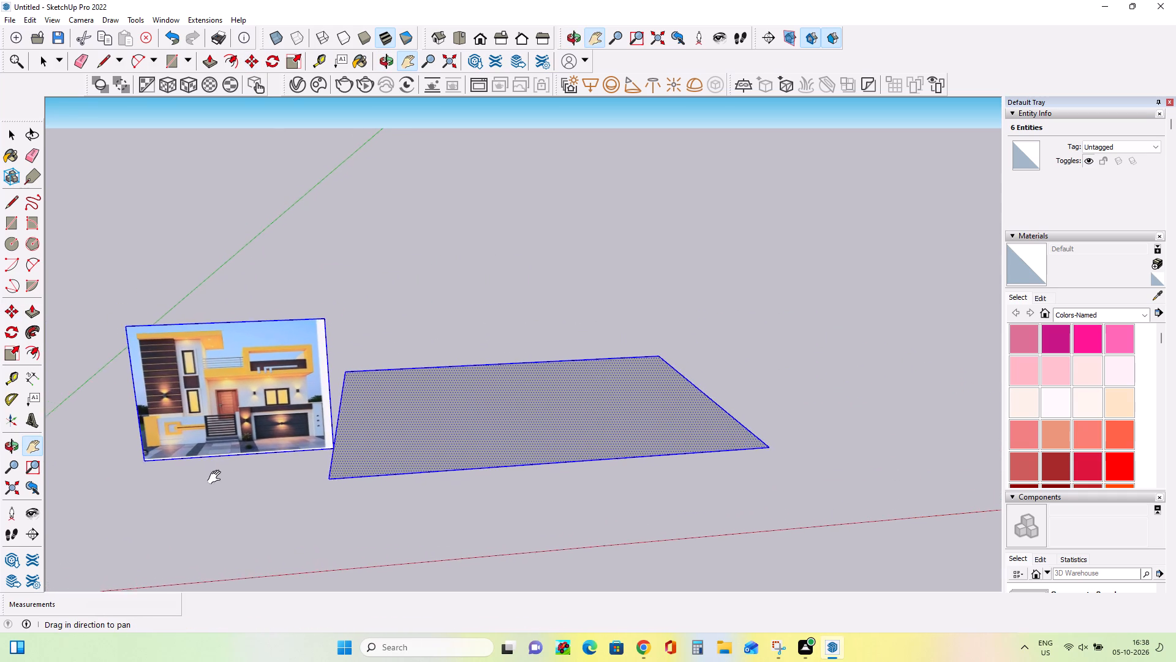
drag(217, 477, 226, 477)
middle_drag(417, 484, 426, 462)
scroll(516, 405, up, 2)
middle_drag(630, 436, 620, 443)
drag(563, 431, 603, 449)
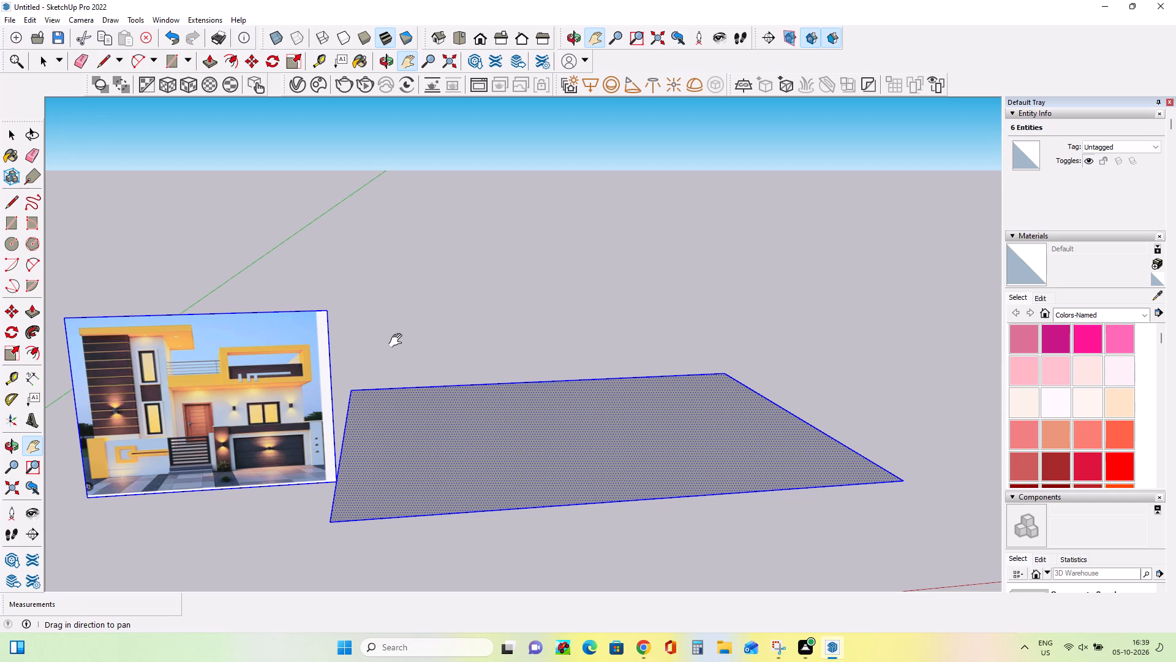
middle_drag(561, 384, 566, 412)
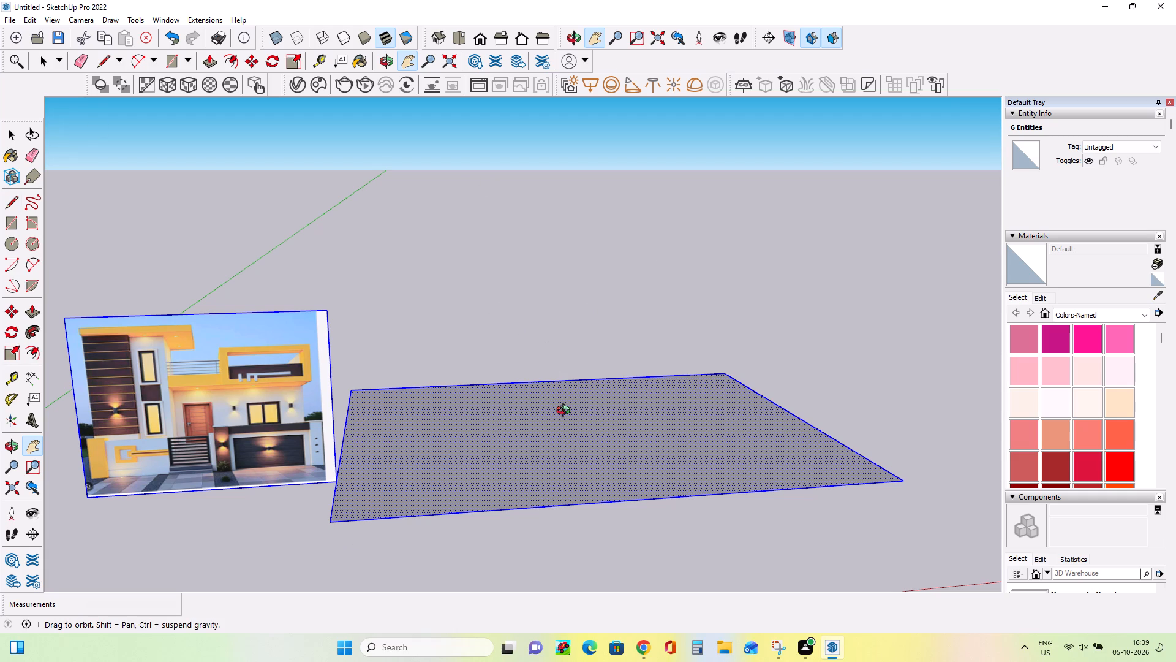
middle_drag(566, 412, 569, 420)
middle_drag(594, 420, 593, 432)
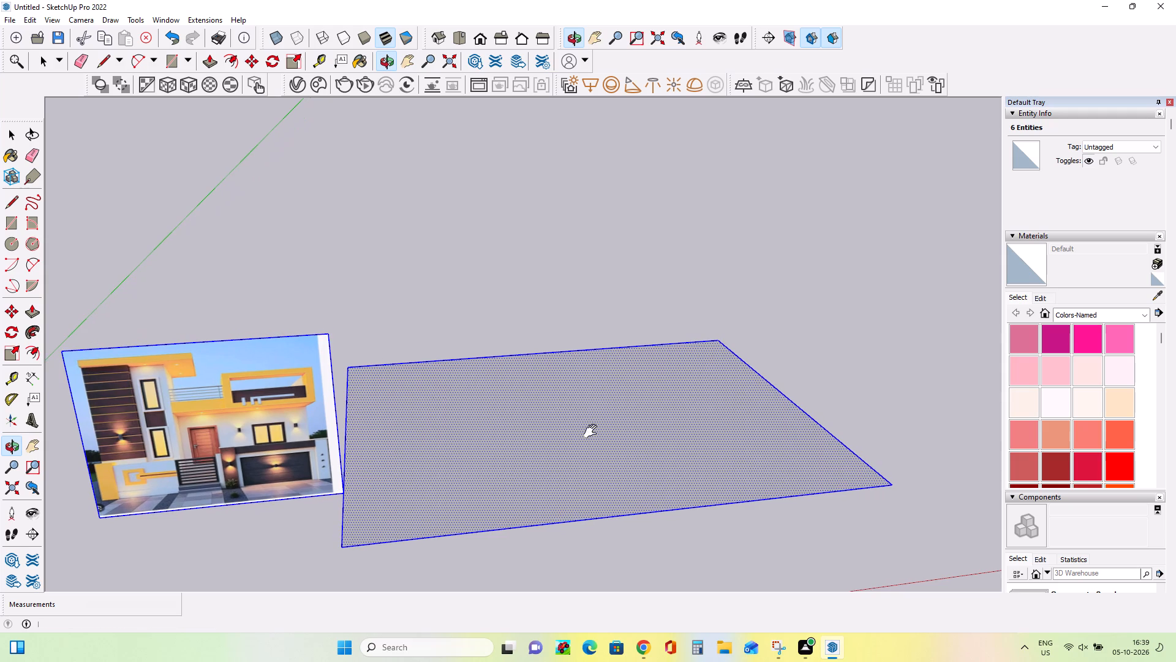
click(17, 139)
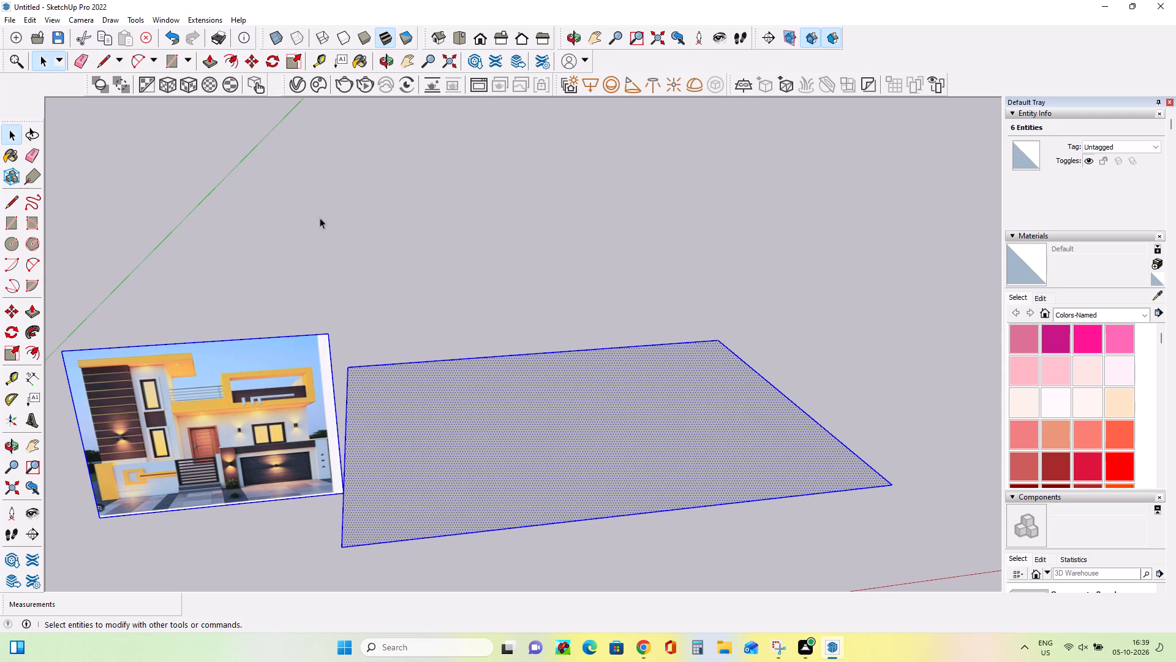
click(320, 218)
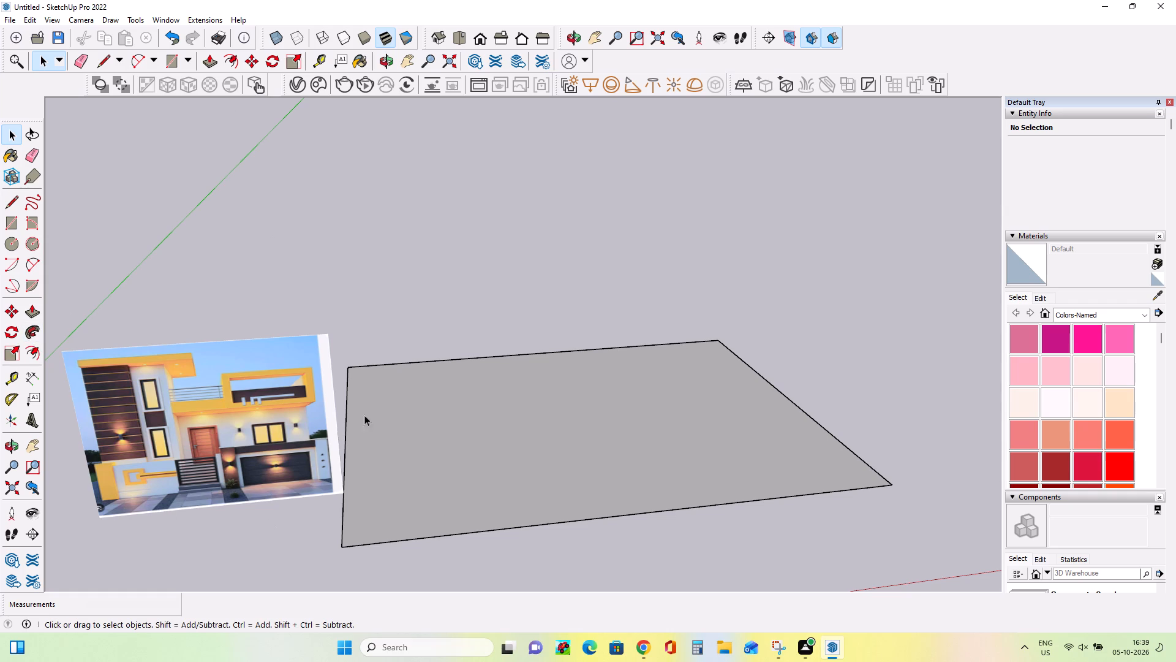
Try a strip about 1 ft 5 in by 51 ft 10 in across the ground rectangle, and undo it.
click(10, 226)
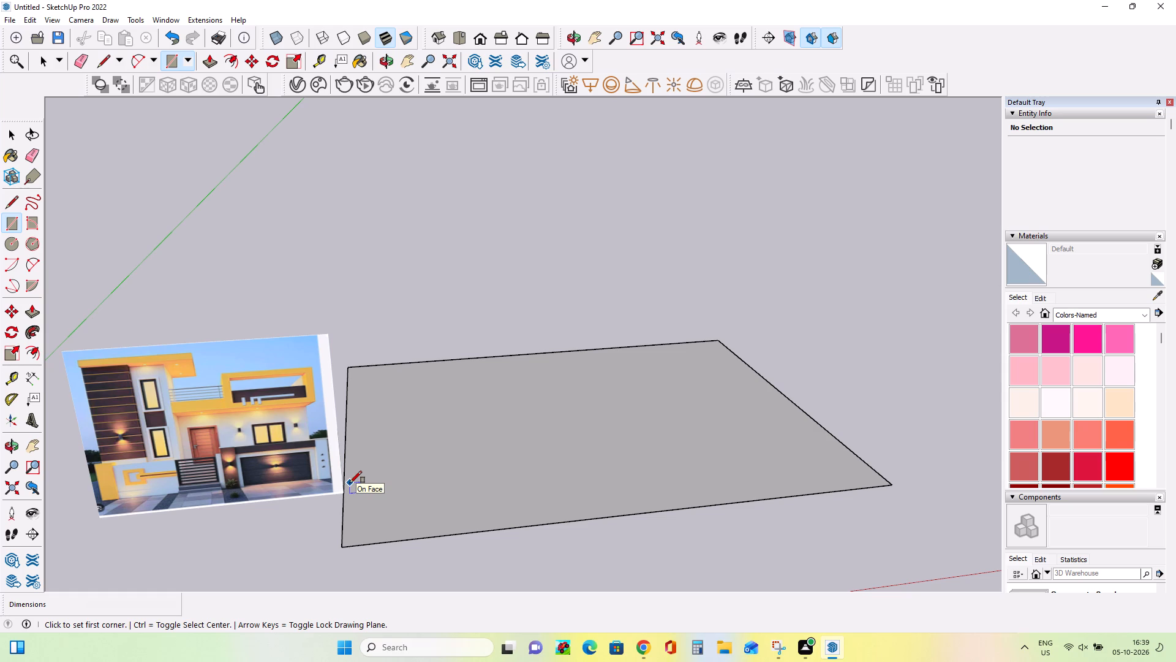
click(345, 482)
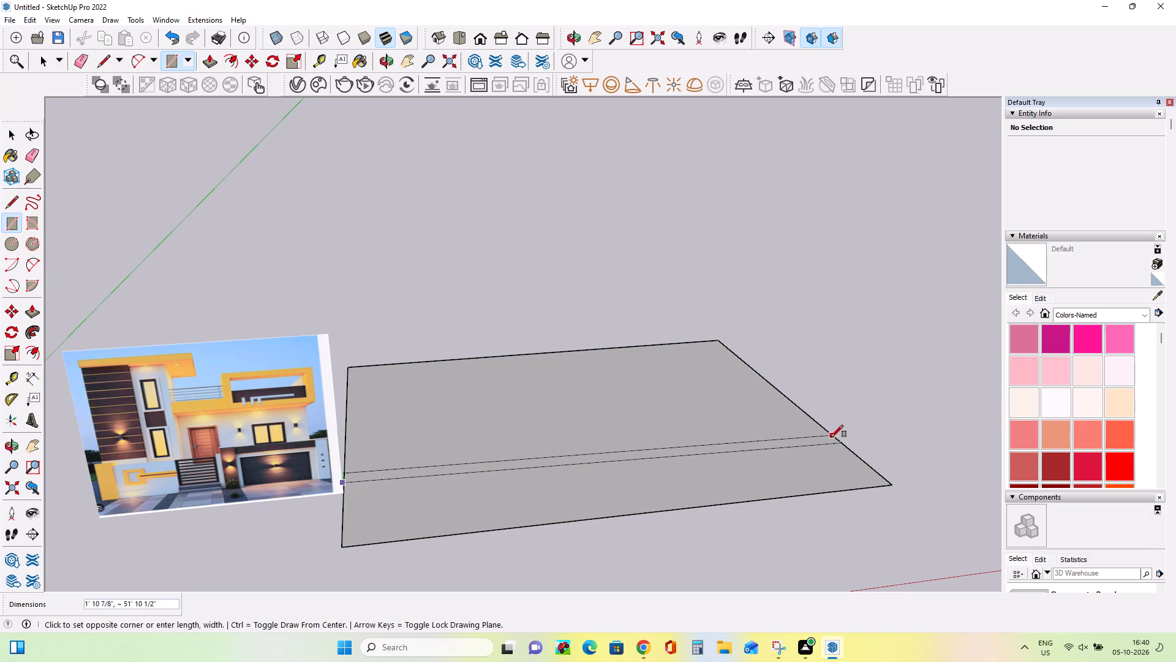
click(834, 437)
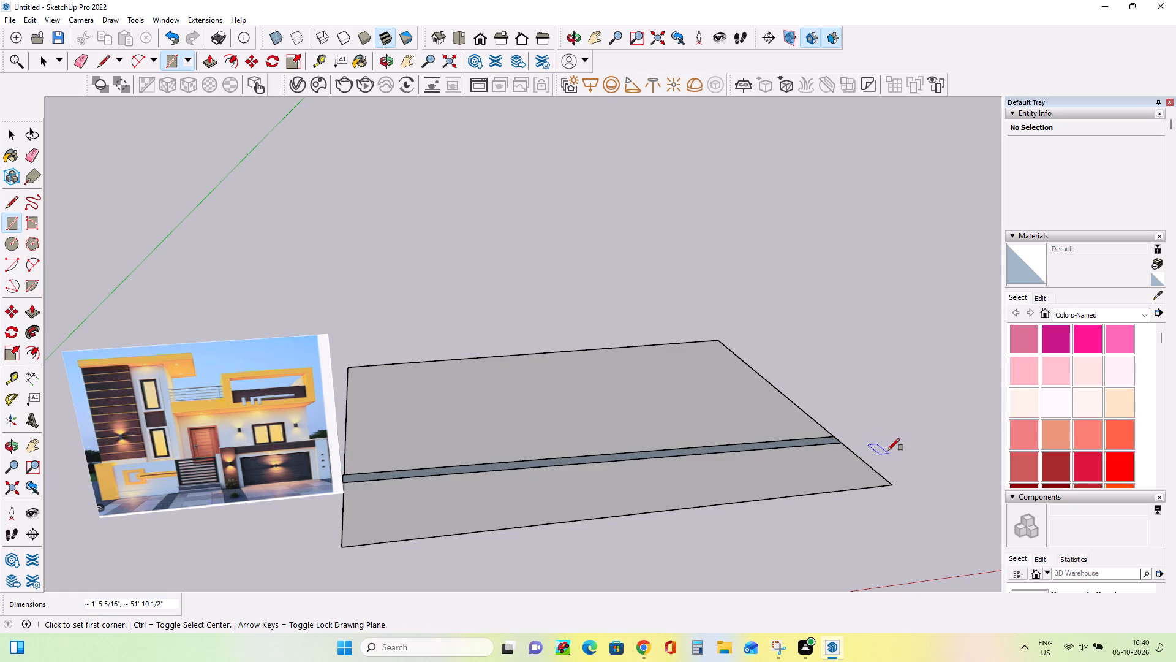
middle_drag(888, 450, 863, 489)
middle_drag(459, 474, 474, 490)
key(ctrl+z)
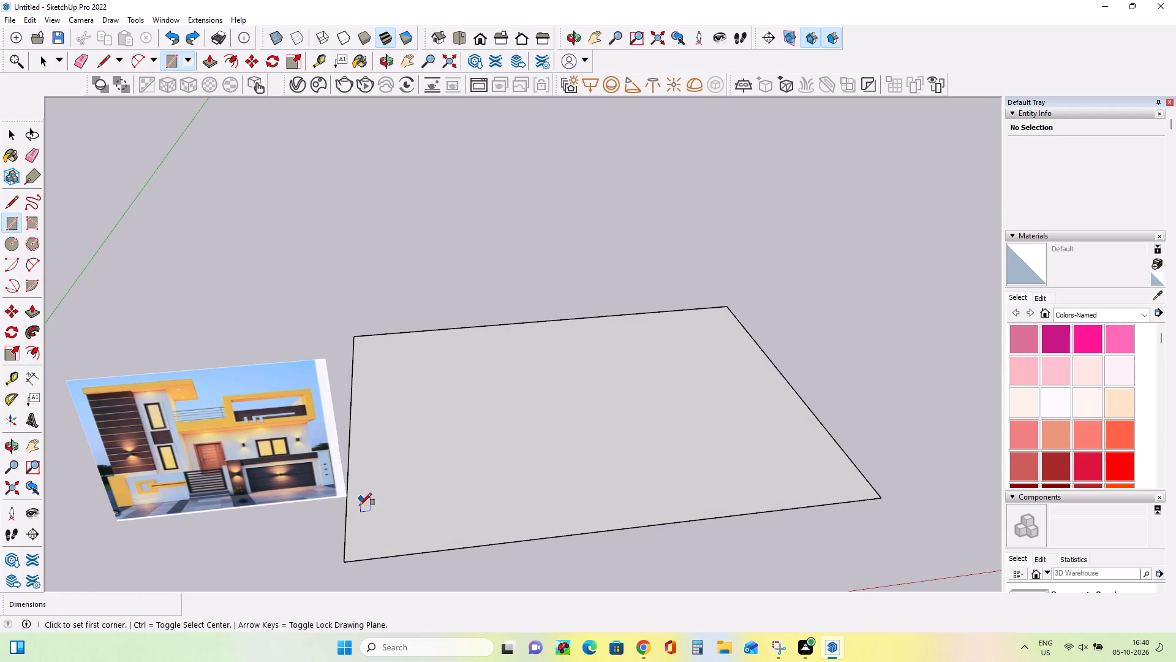
Move the reference image by its lower-right corner about 1 ft 10 in, clear of the ground rectangle's edge.
click(15, 134)
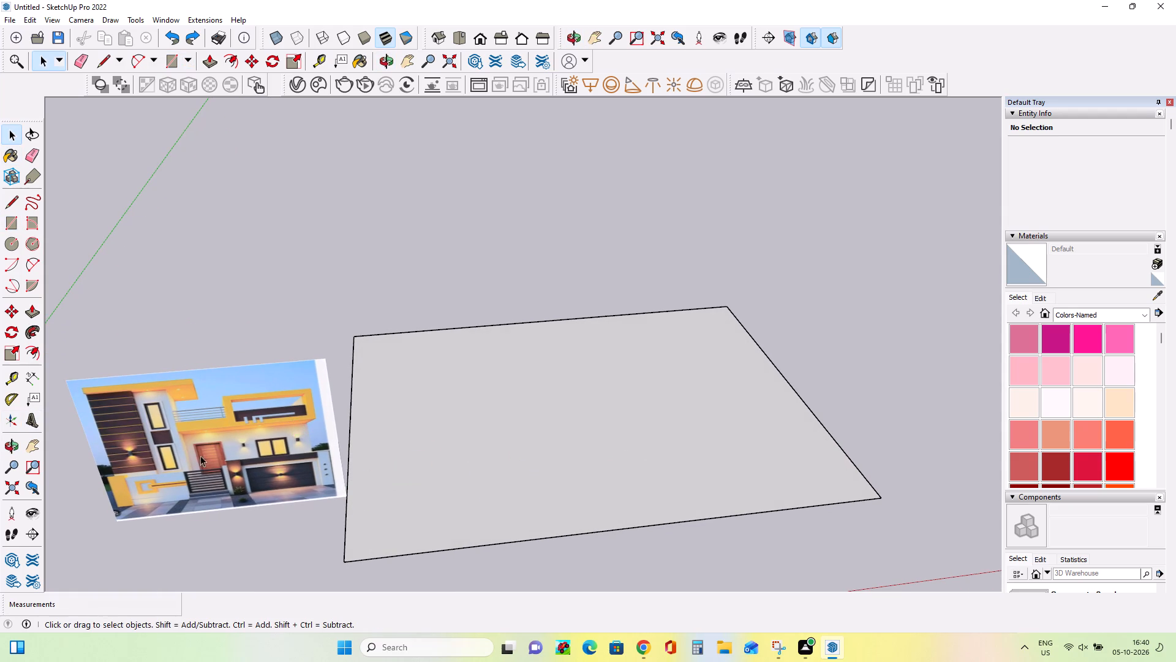
click(209, 458)
click(10, 306)
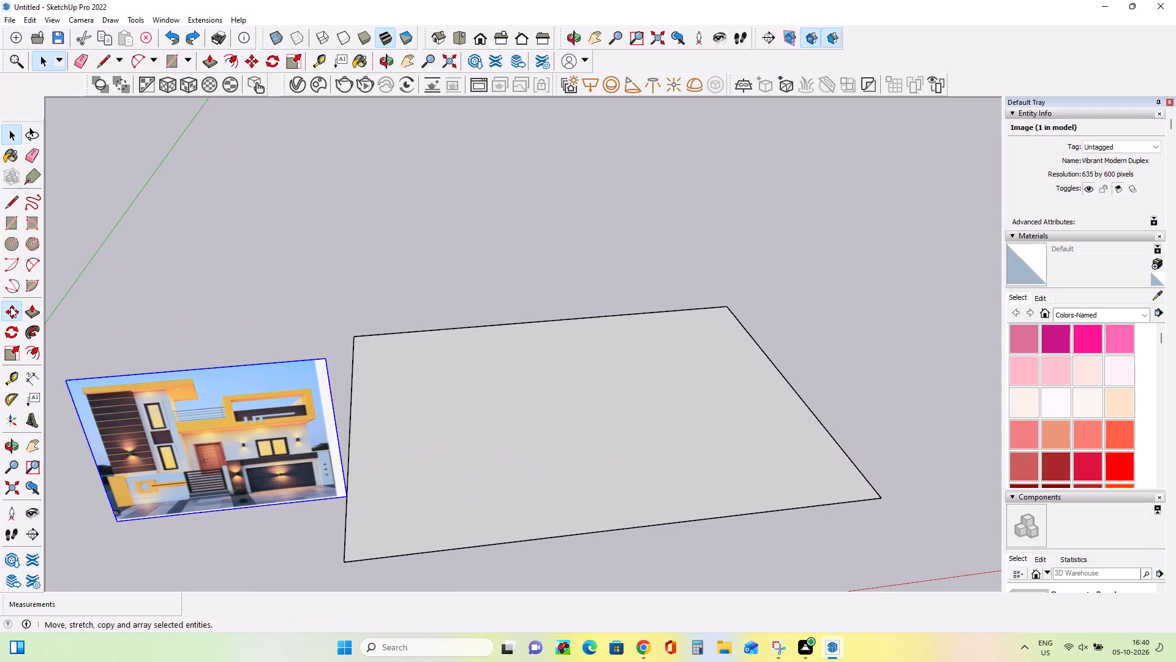
click(351, 497)
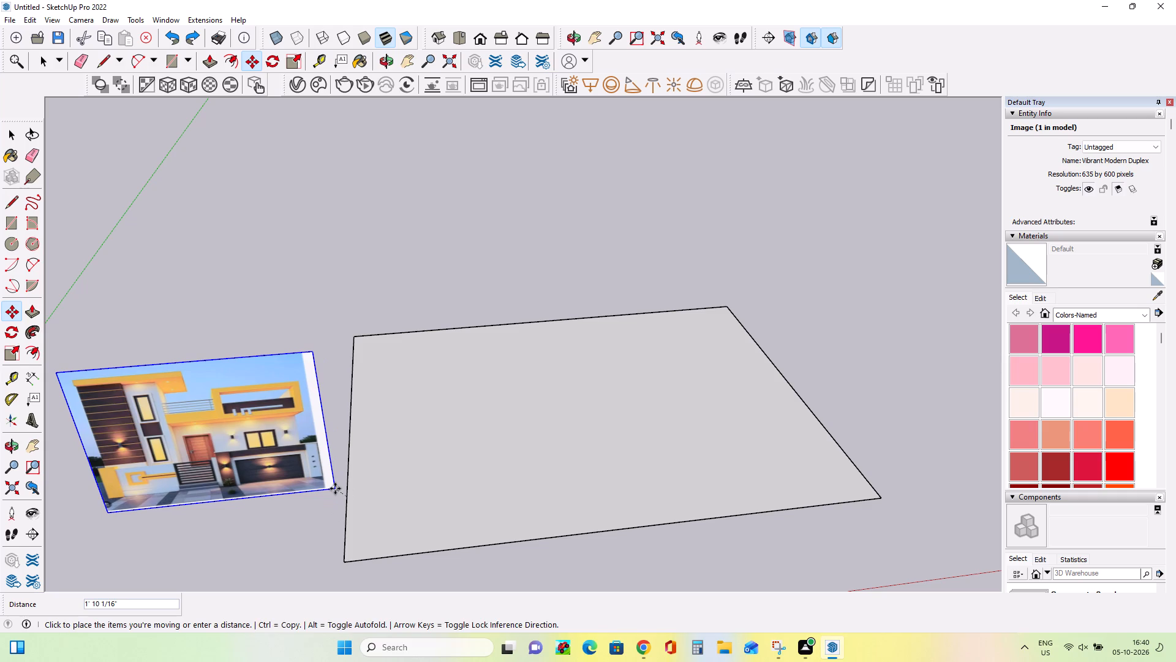
click(335, 489)
Draw a strip about 1 ft 1 in by 51 ft 10 in across the full width of the ground rectangle, toward its front.
middle_drag(432, 532, 412, 485)
middle_drag(604, 510, 605, 519)
click(11, 211)
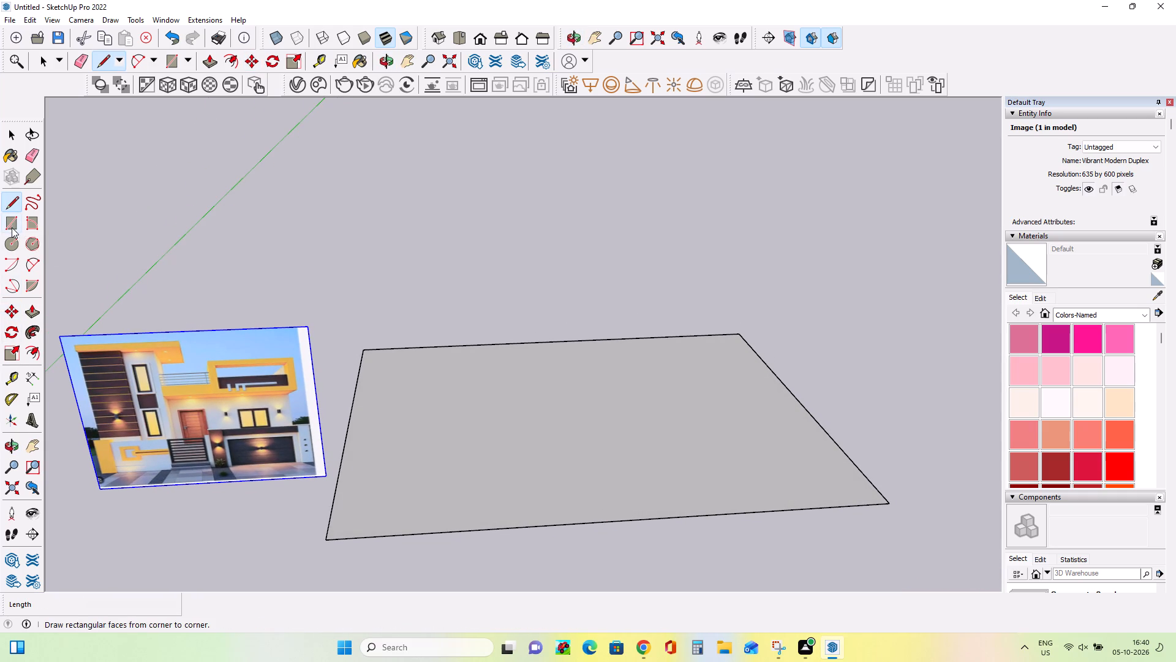
click(12, 227)
middle_drag(404, 424, 404, 457)
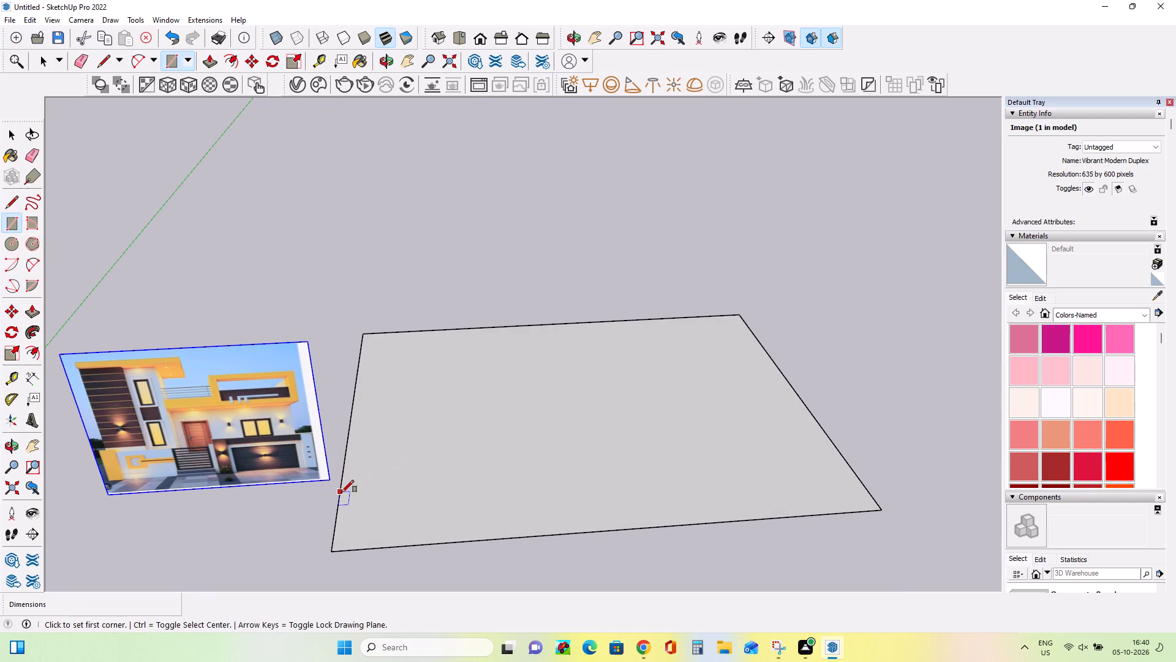
click(342, 486)
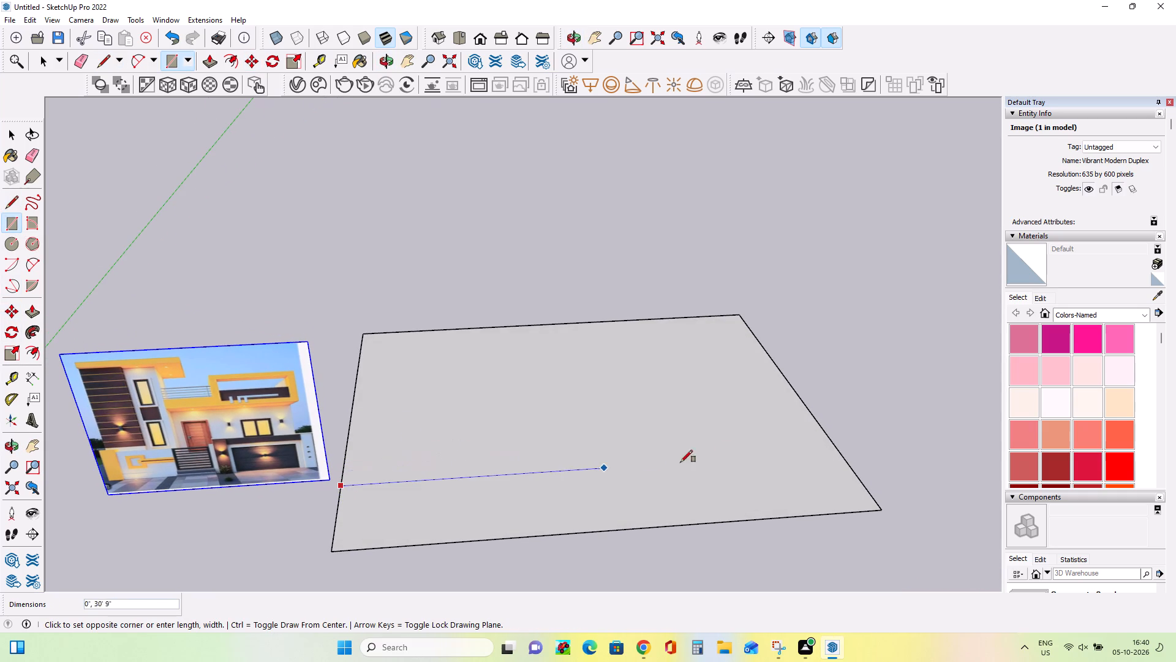
click(832, 447)
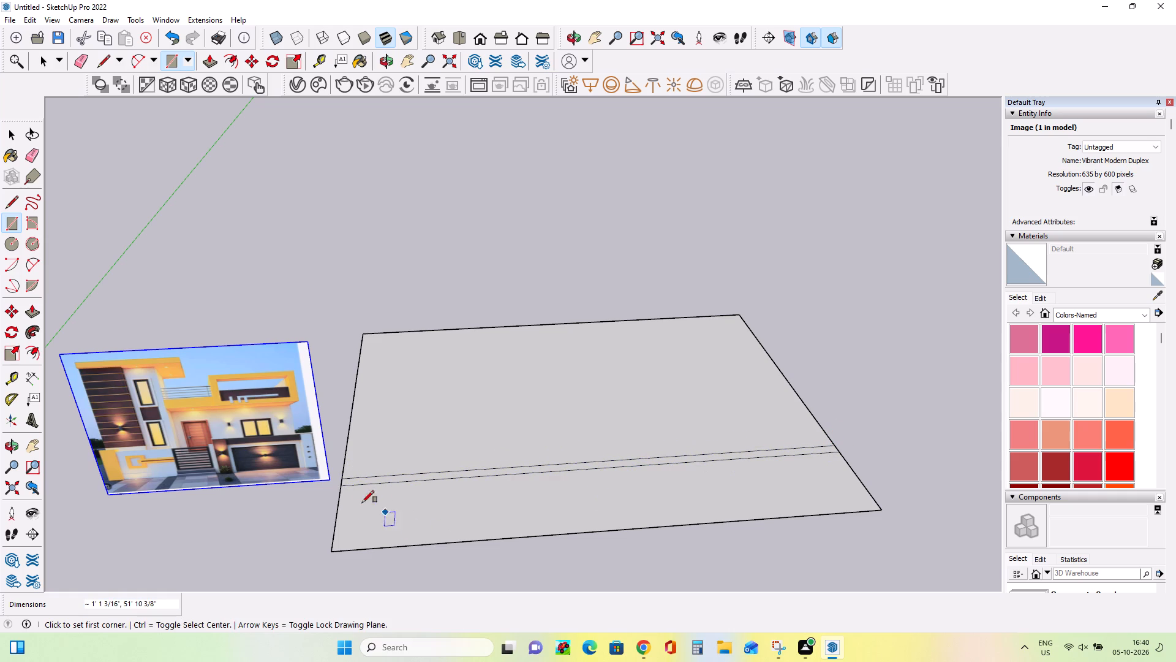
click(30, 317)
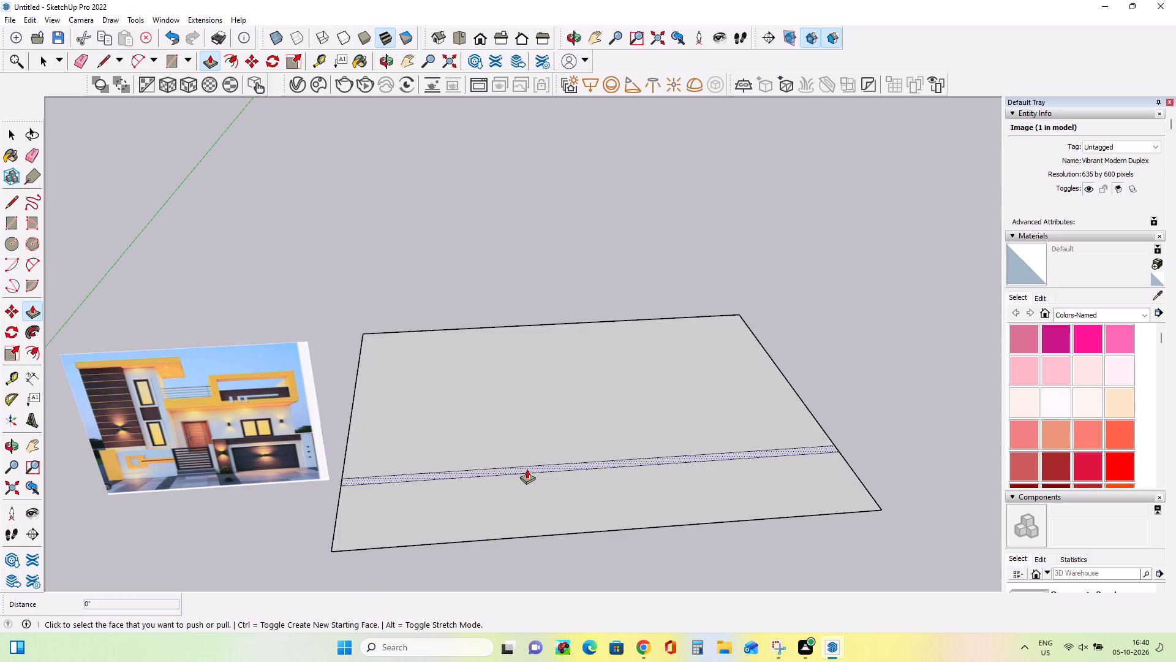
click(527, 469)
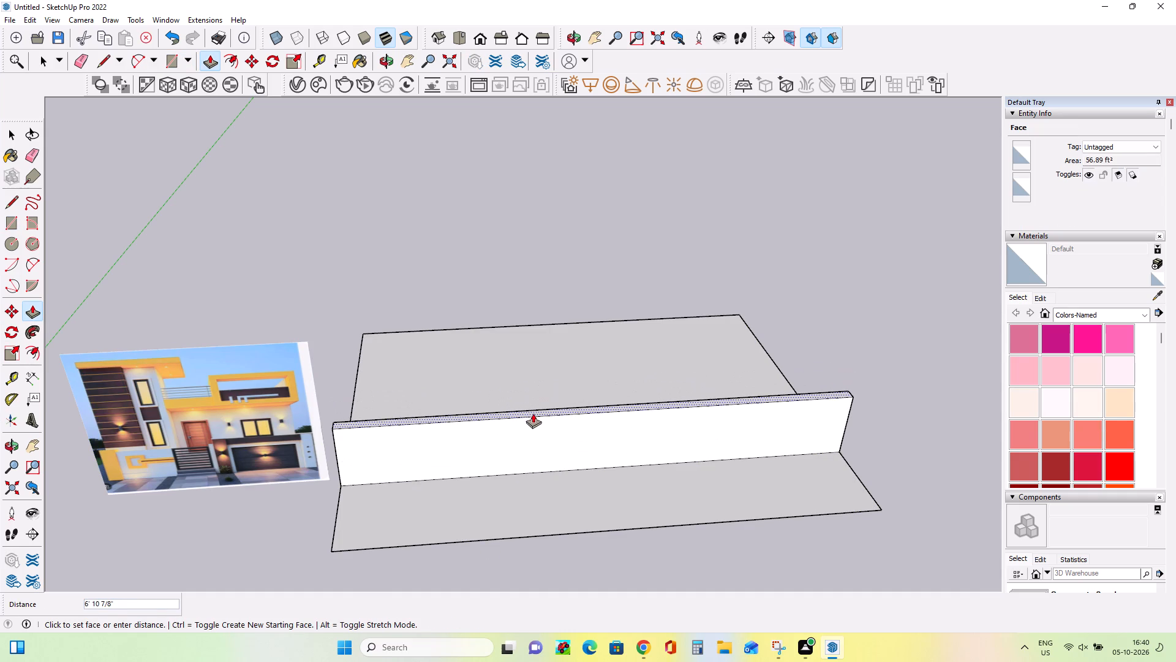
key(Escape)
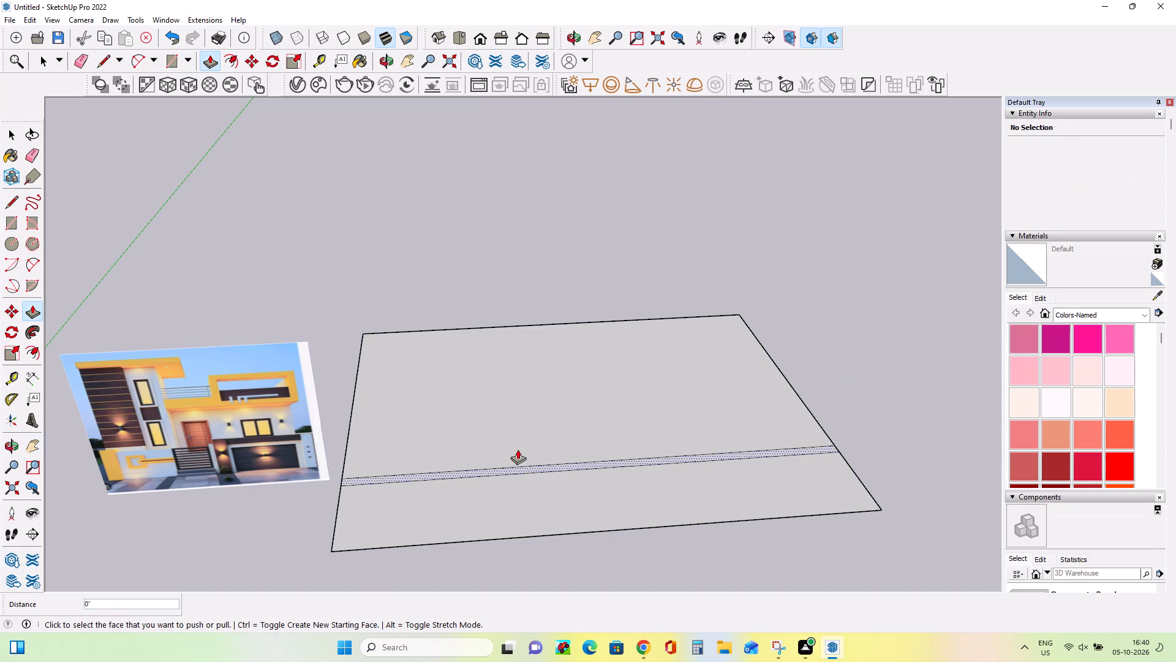
Scale the reference image to roughly twice its height and about 1.13 times its width.
middle_drag(518, 449, 525, 466)
scroll(525, 466, down, 1)
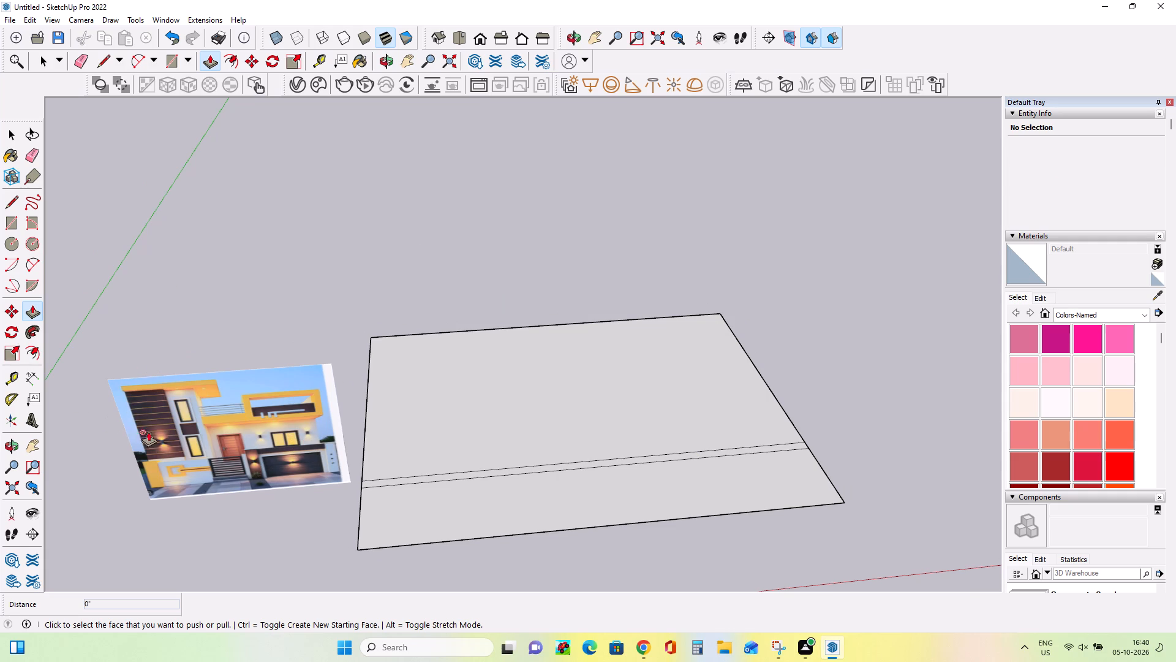
click(7, 351)
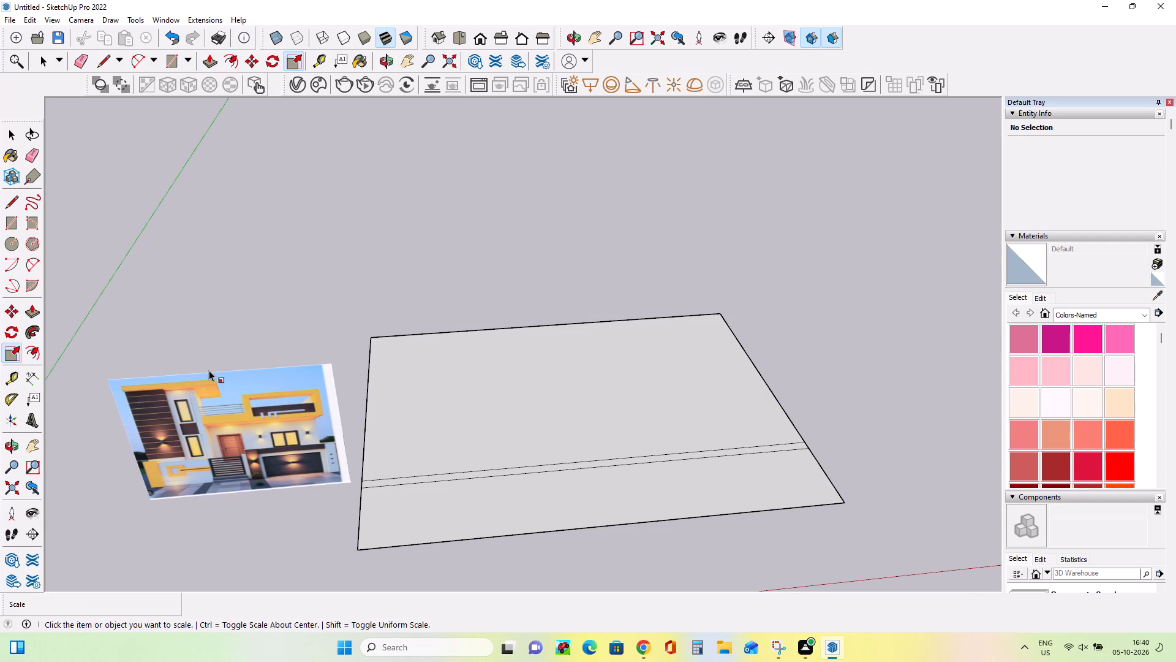
click(14, 356)
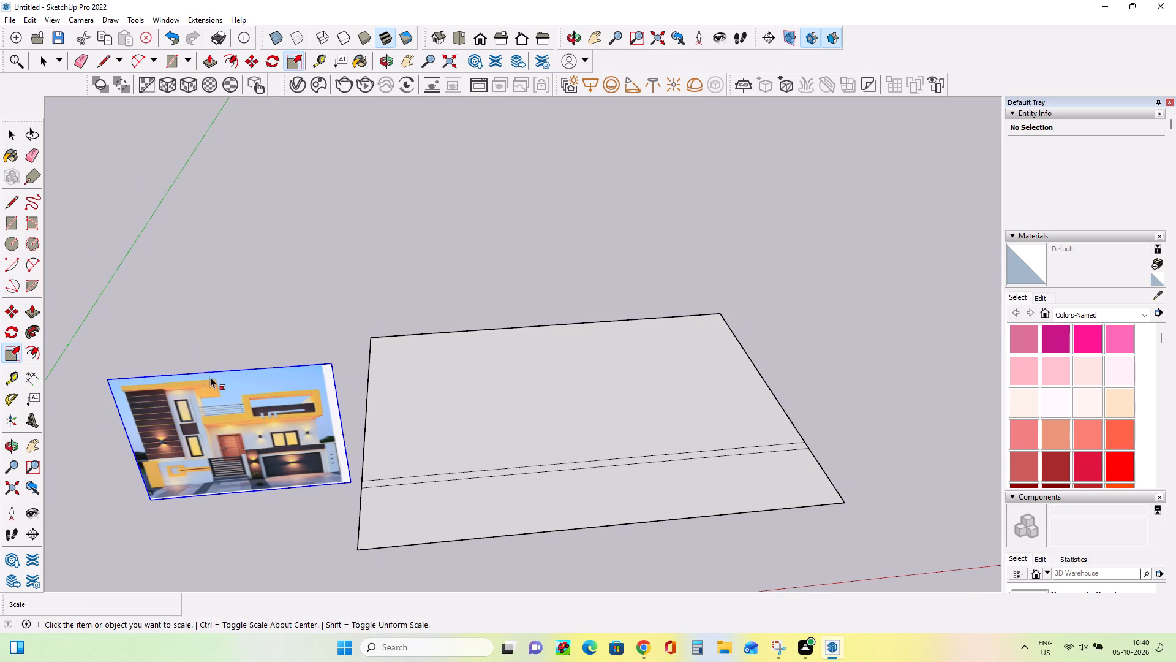
click(210, 374)
click(221, 371)
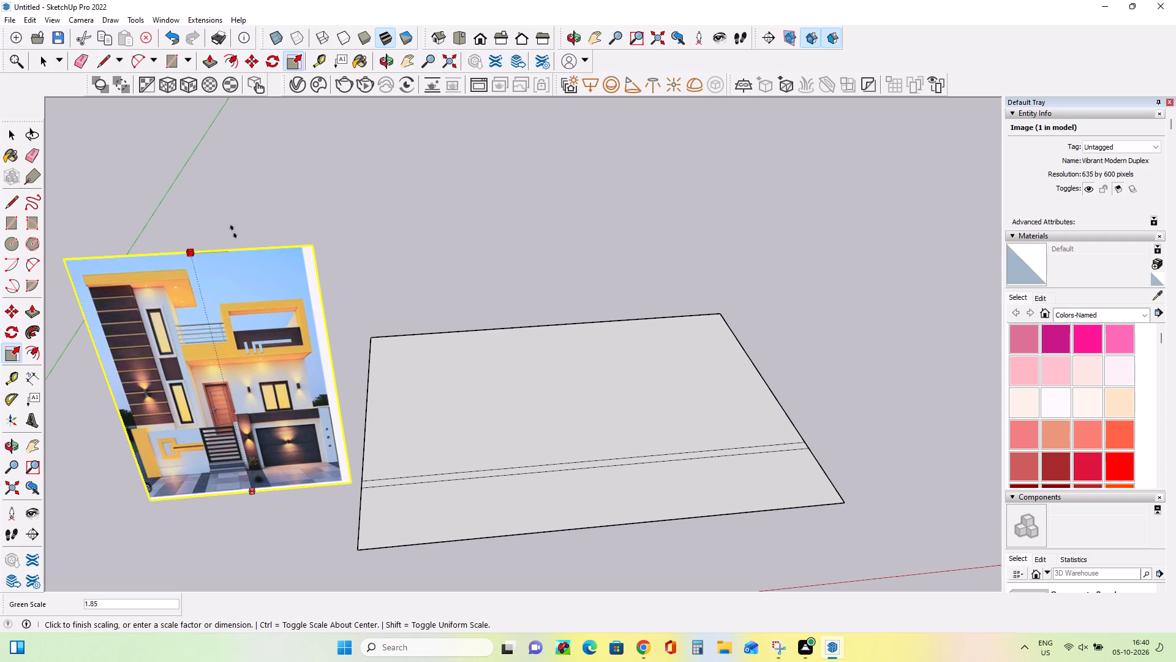
click(235, 230)
click(105, 378)
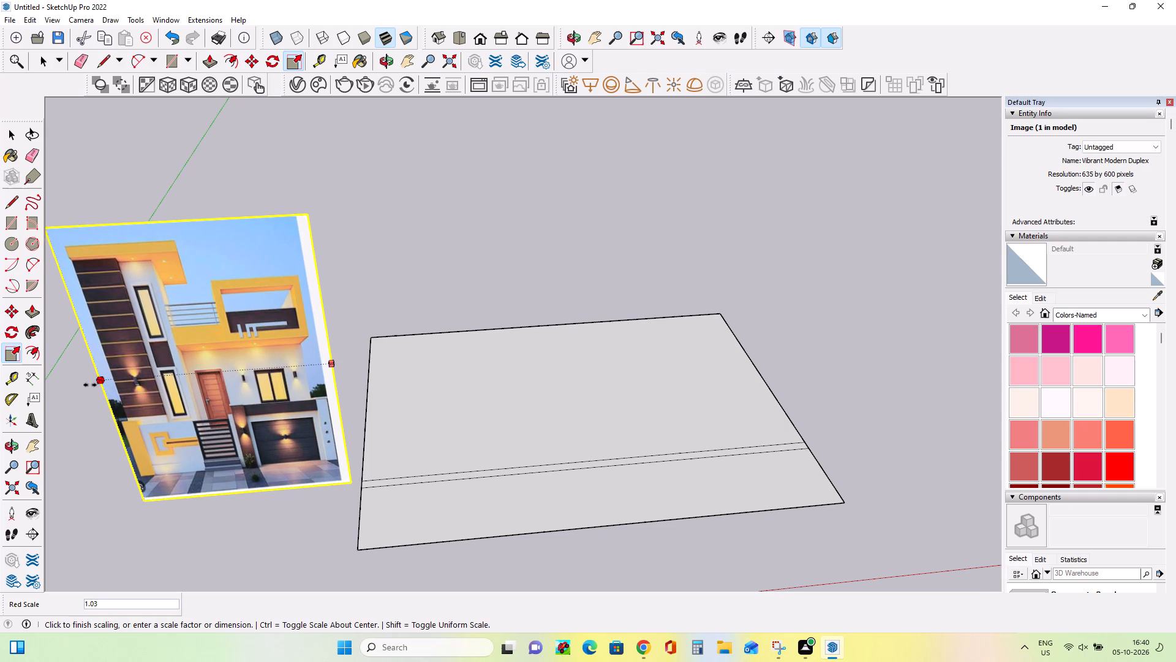
click(16, 424)
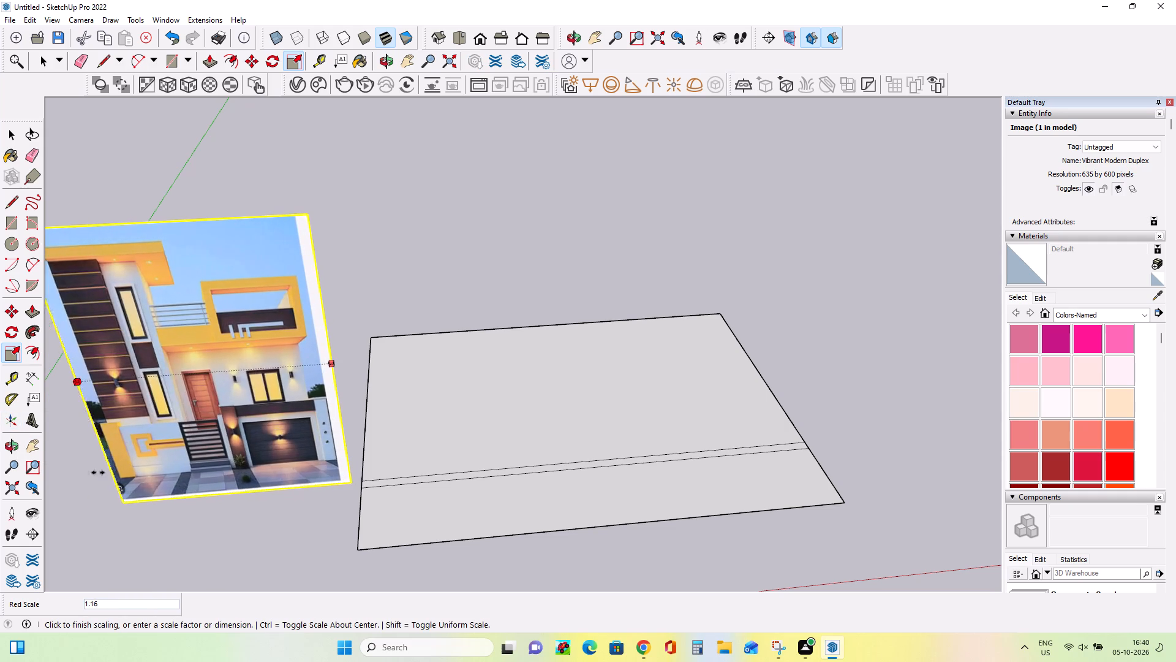
middle_drag(148, 489, 209, 330)
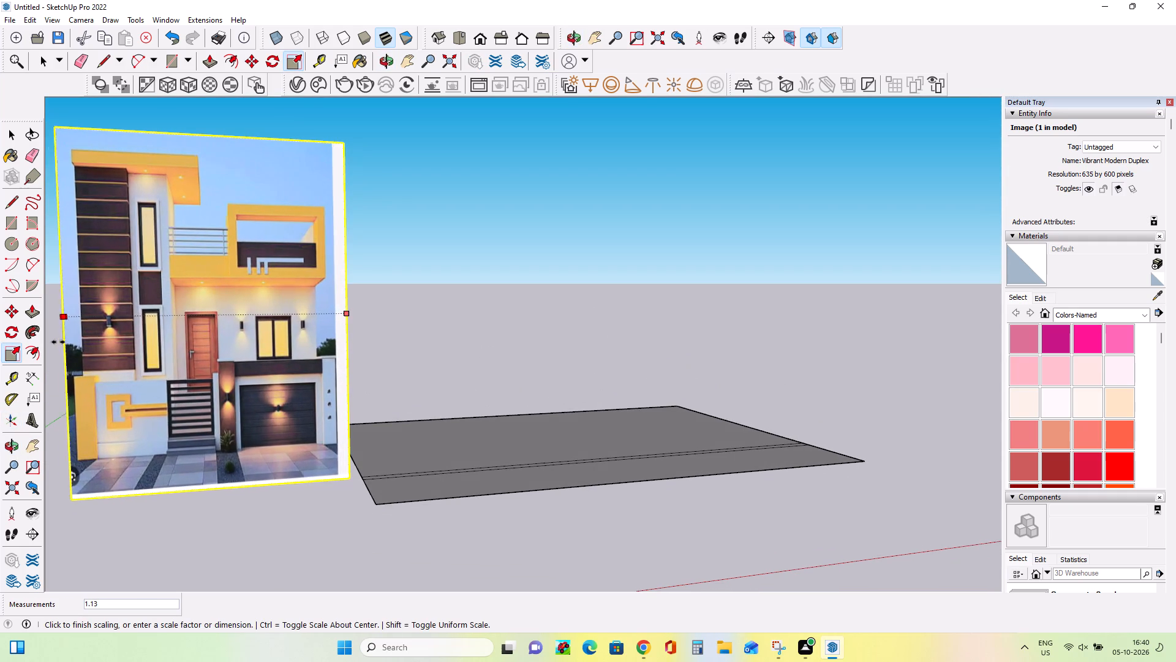
click(58, 348)
Draw a rectangle about 21 ft 8 in by 35 ft 1 in at the rear-right corner of the ground rectangle, behind the strip.
middle_drag(350, 382, 296, 405)
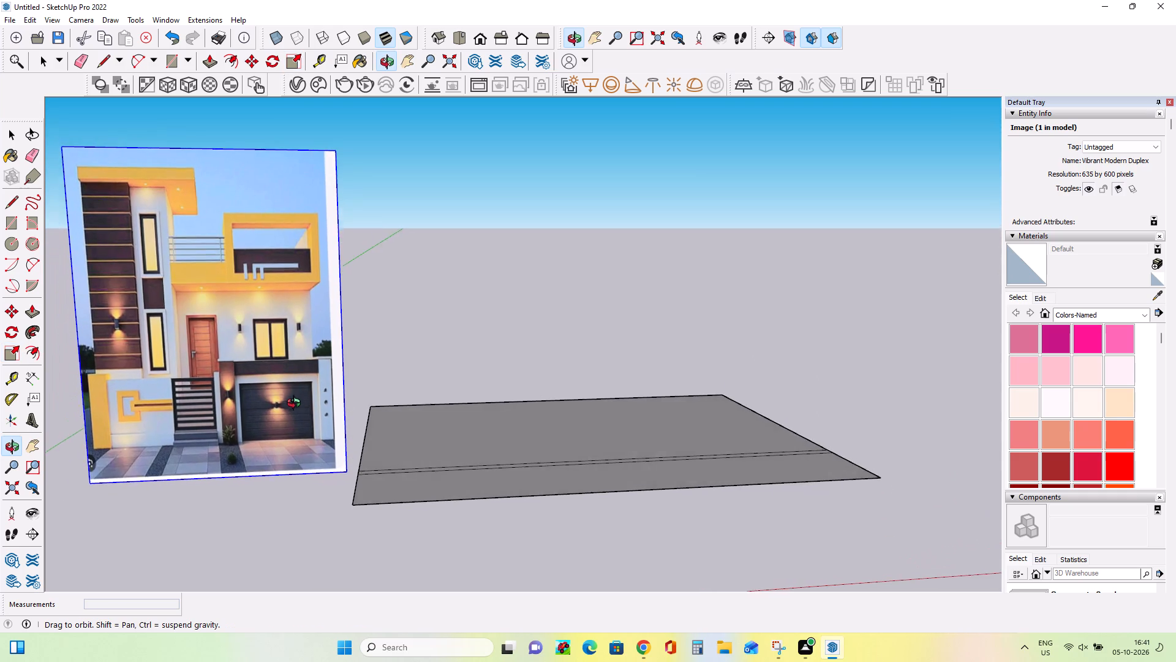
middle_drag(296, 405, 320, 420)
scroll(537, 429, down, 2)
middle_drag(706, 458, 694, 458)
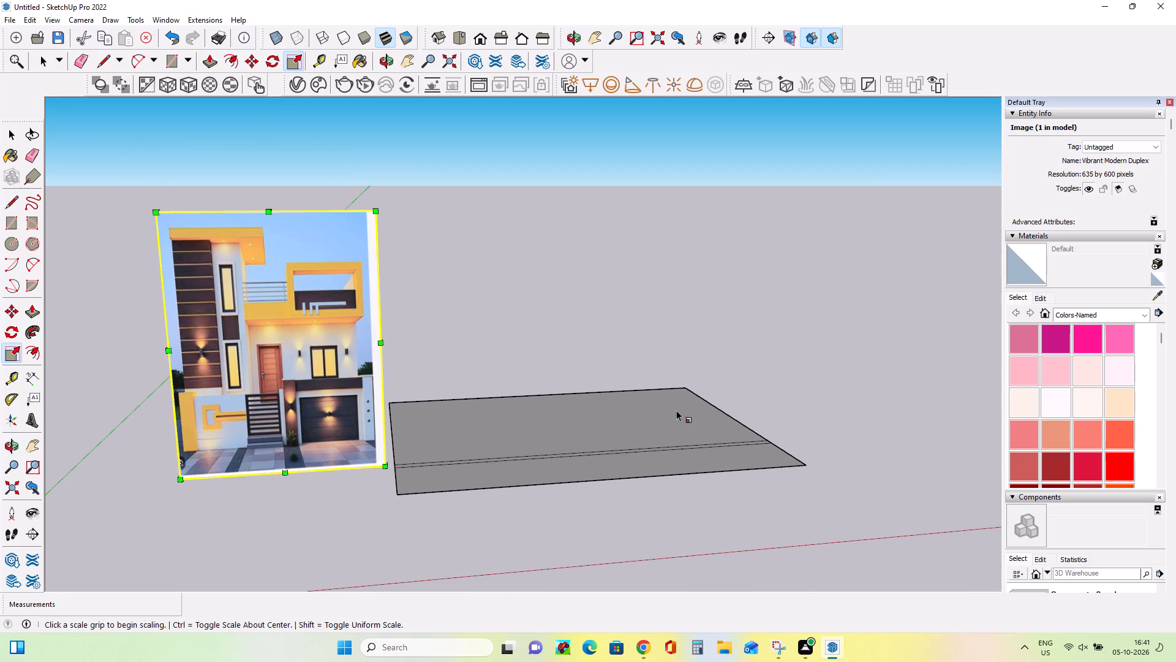
click(30, 446)
drag(530, 402, 448, 451)
scroll(352, 494, up, 1)
drag(234, 471, 265, 451)
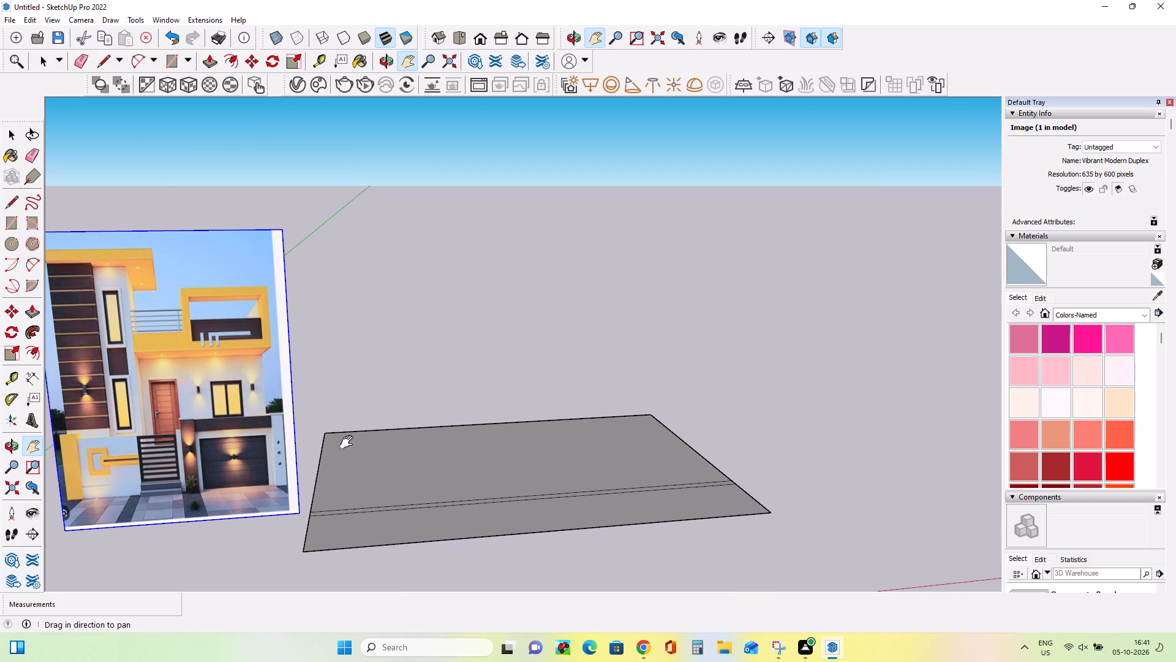
middle_drag(423, 470, 427, 475)
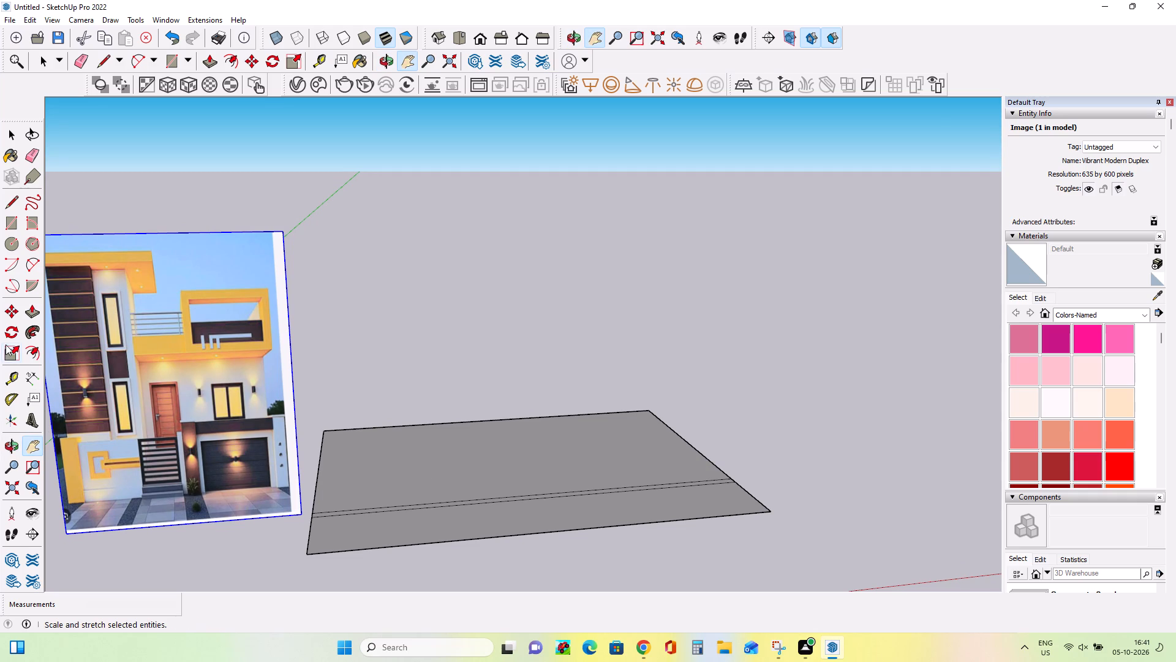
click(10, 217)
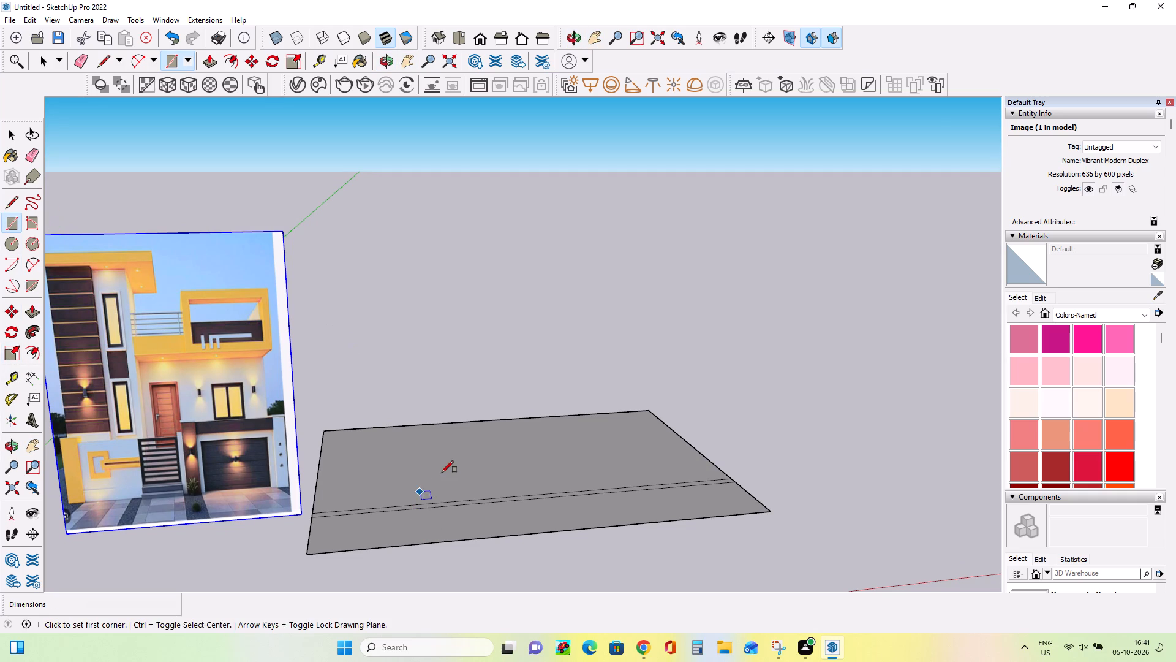
middle_drag(442, 473, 443, 481)
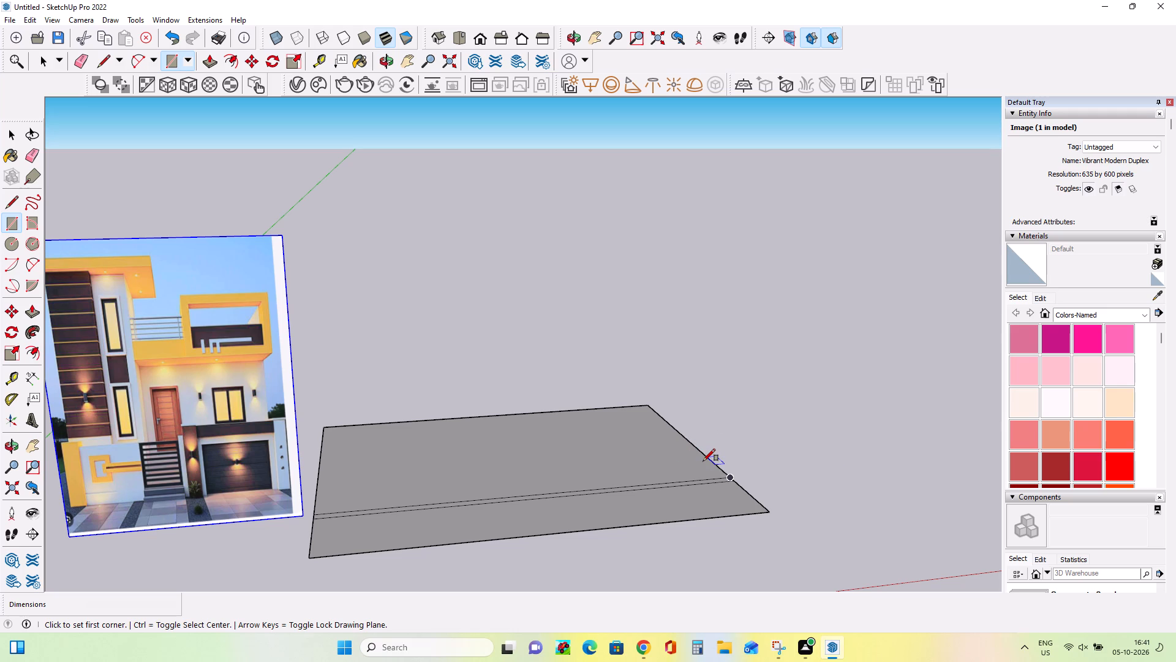
click(702, 455)
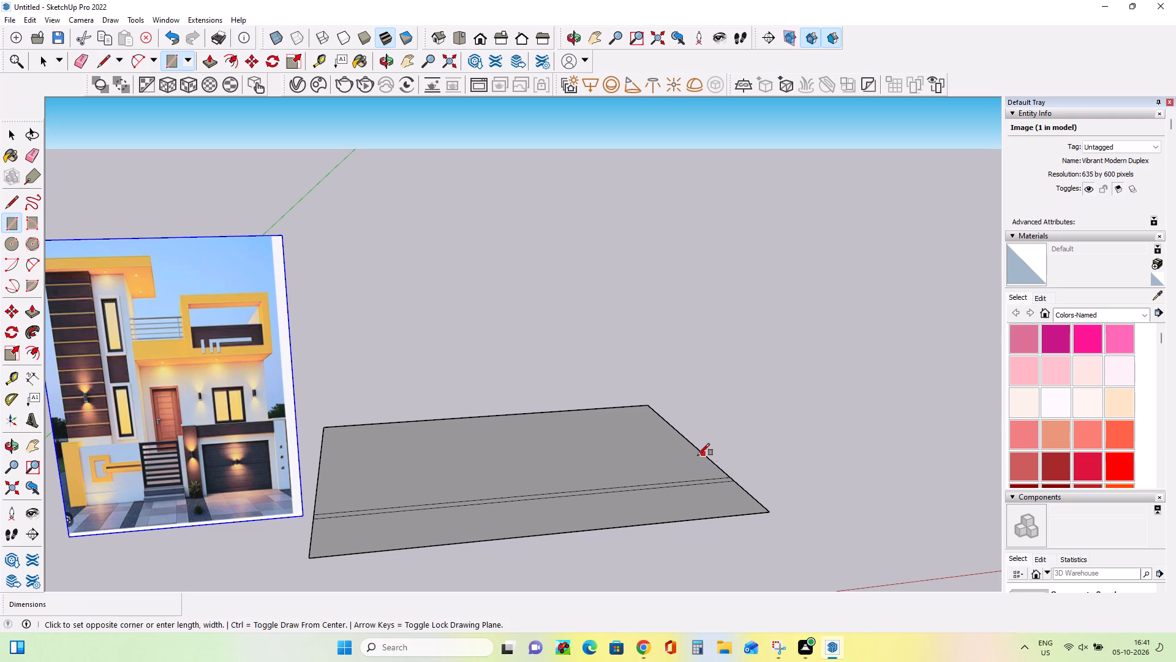
click(434, 419)
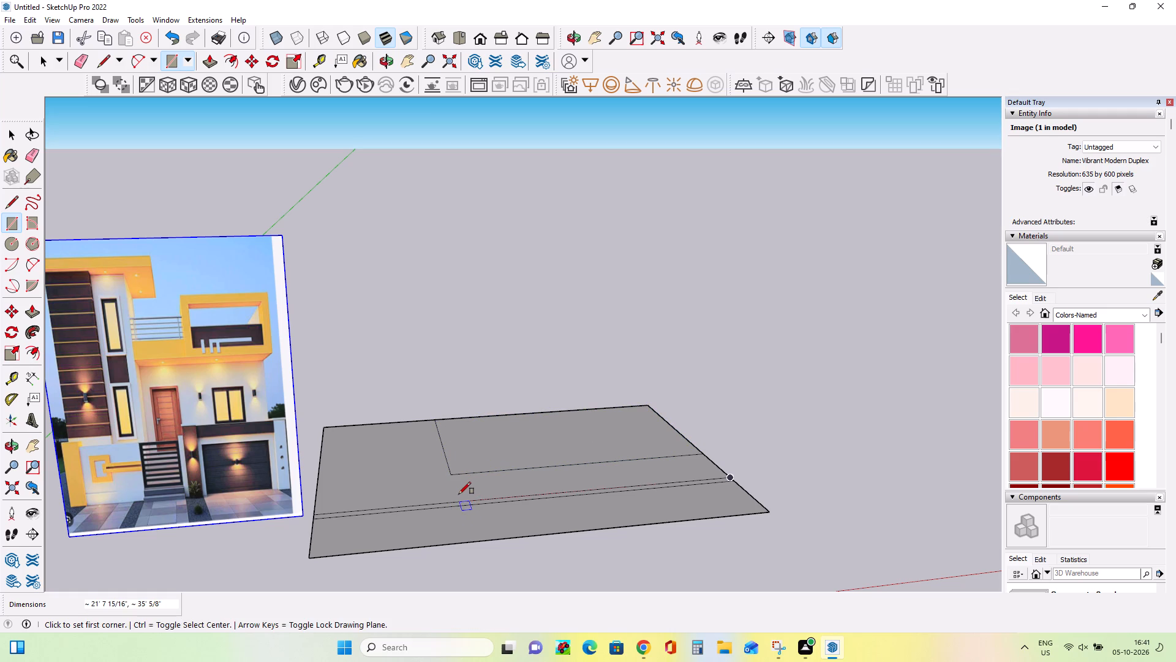
Draw a rectangle about 21 ft 8 in by 16 ft 10 in filling the remaining rear-left corner of the ground rectangle.
click(454, 473)
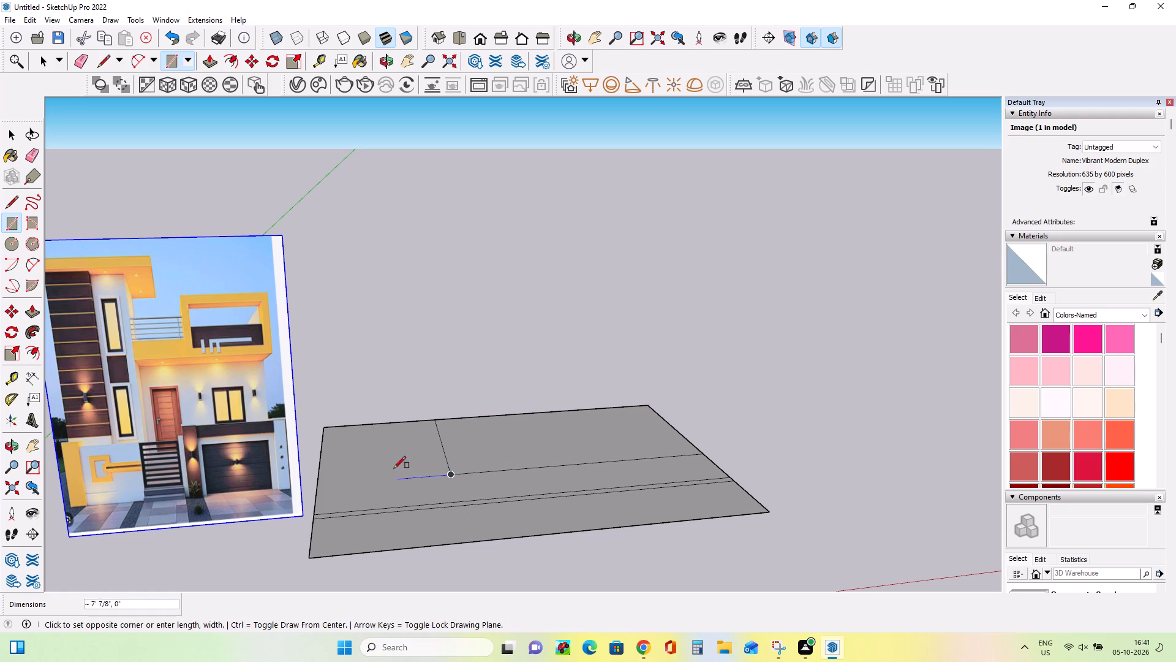
click(322, 427)
Extend the rear-left rectangle forward with a rectangle about 16 ft 10 in by 5 ft 10 in, and erase the line dividing the two.
middle_click(486, 525)
middle_click(483, 574)
middle_drag(501, 507, 507, 536)
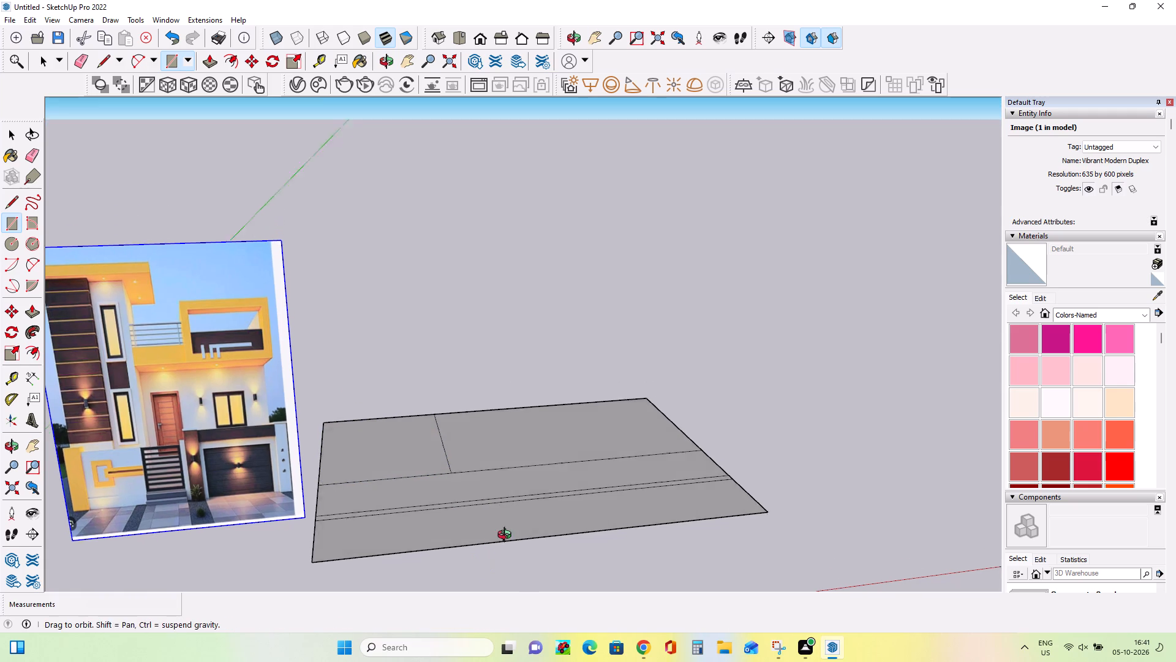
middle_drag(507, 536, 510, 561)
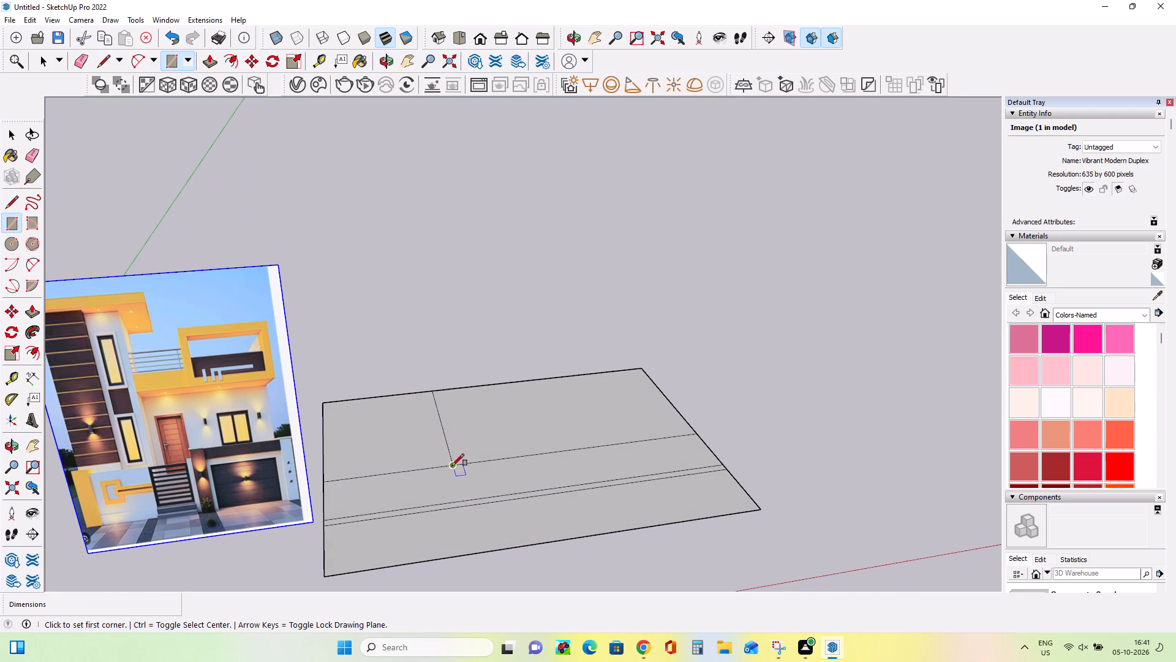
click(453, 465)
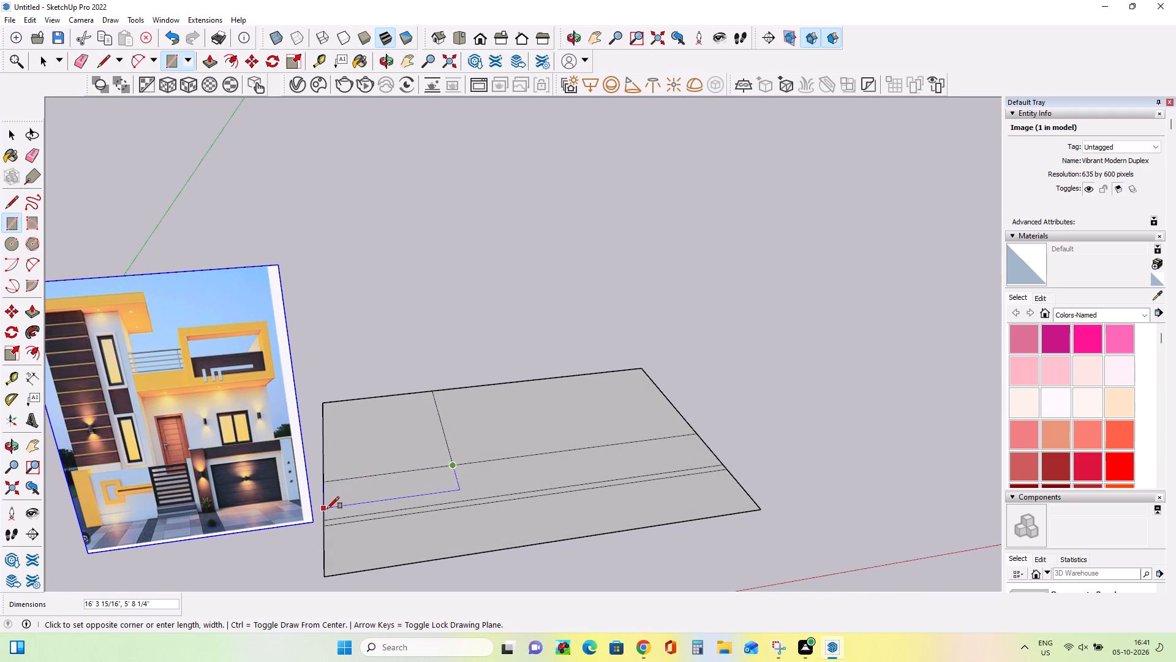
click(327, 509)
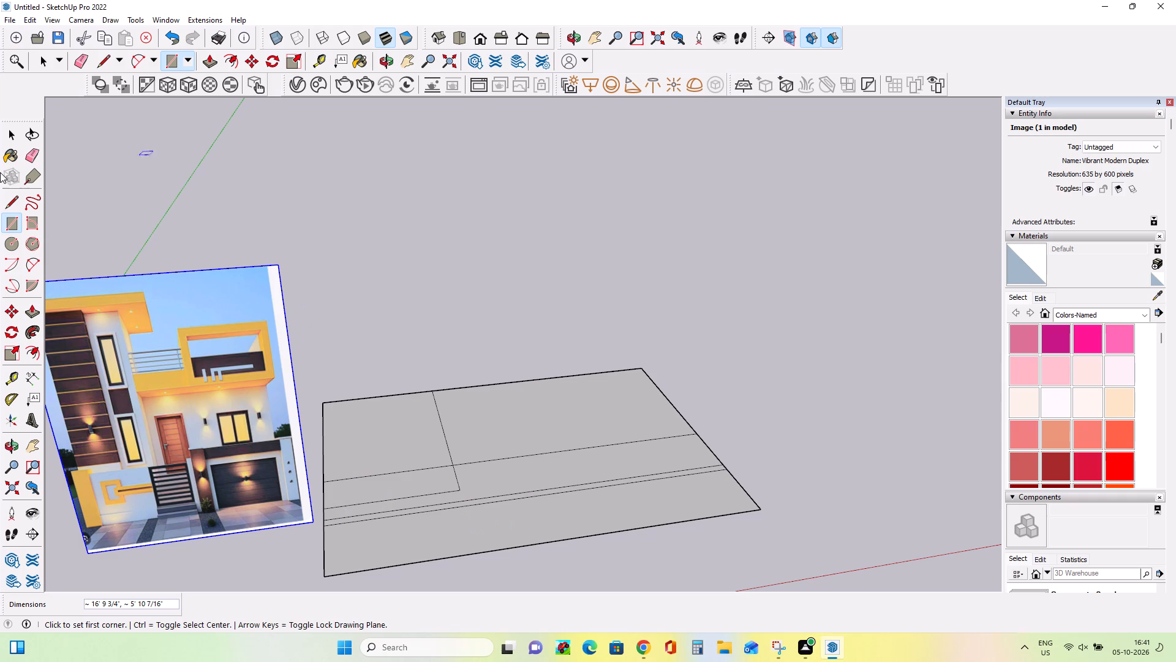
click(32, 158)
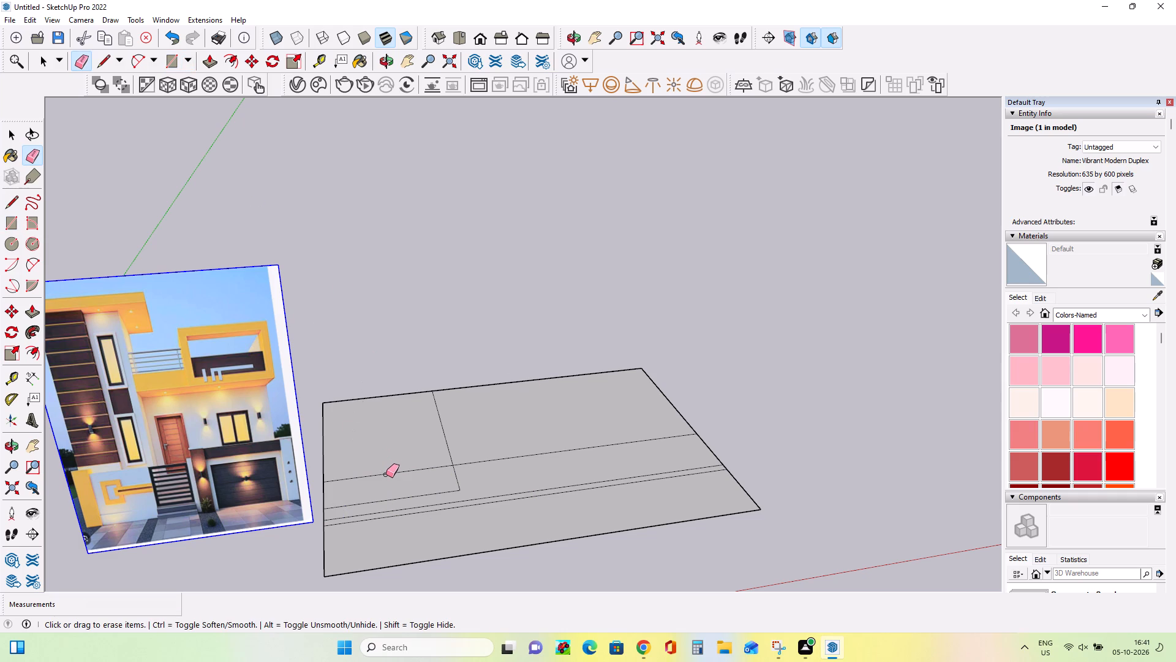
click(386, 475)
Examine the reference image's gate, garage and ground-floor frontage against the areas drawn on the ground rectangle.
middle_drag(582, 467, 546, 466)
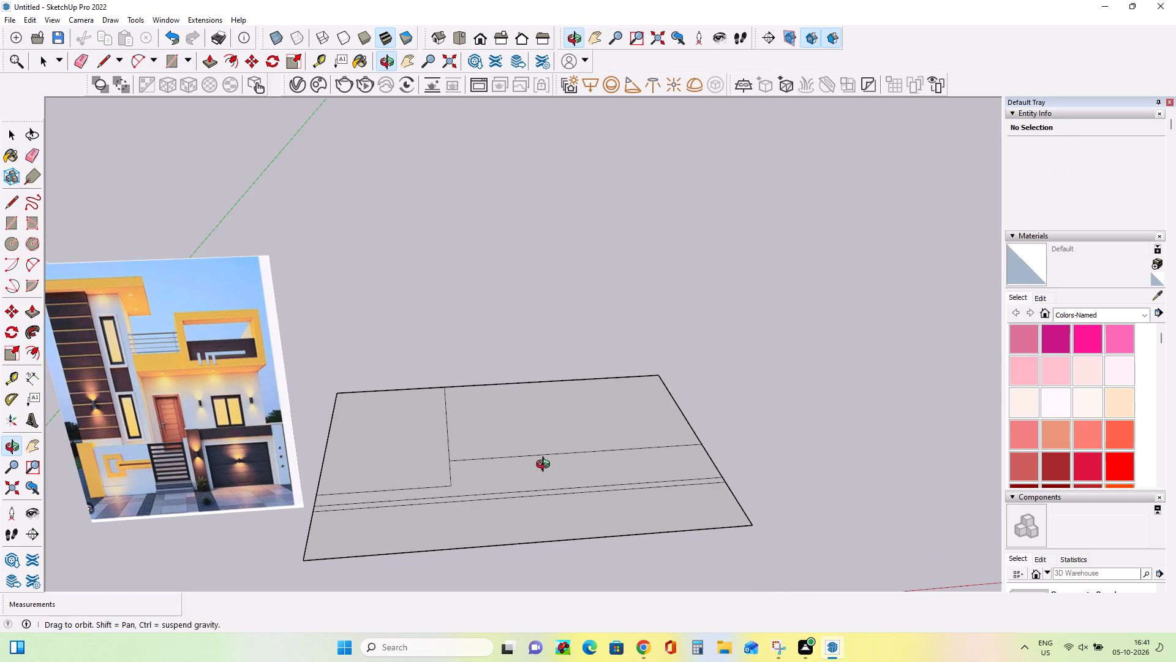
middle_drag(546, 466, 562, 449)
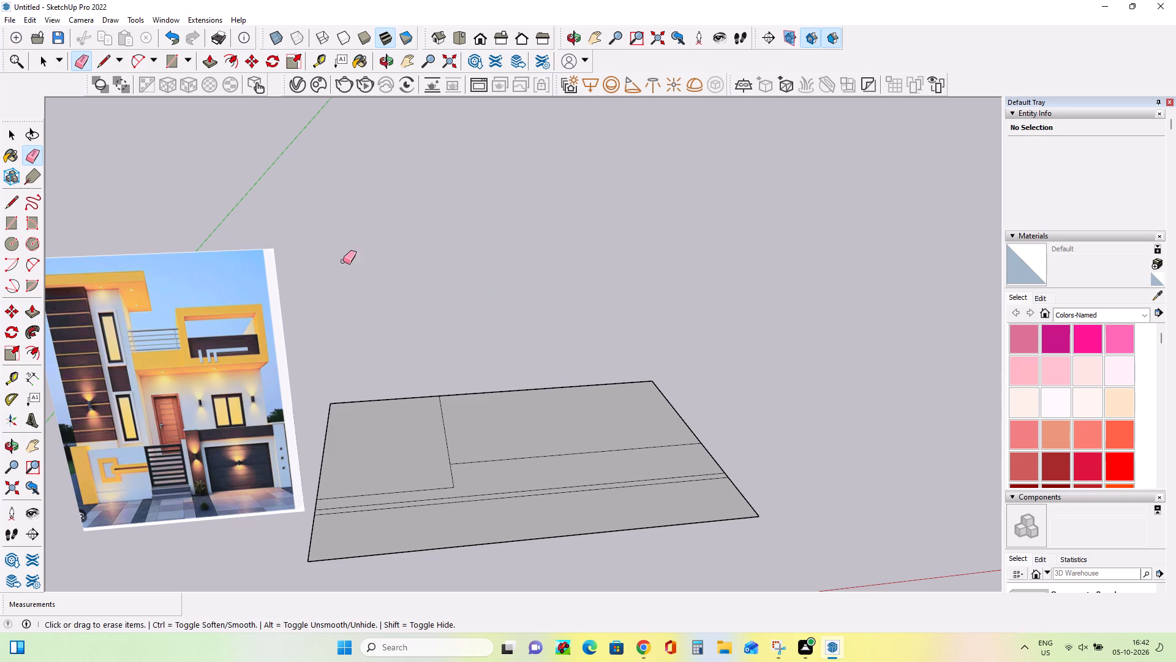
click(29, 316)
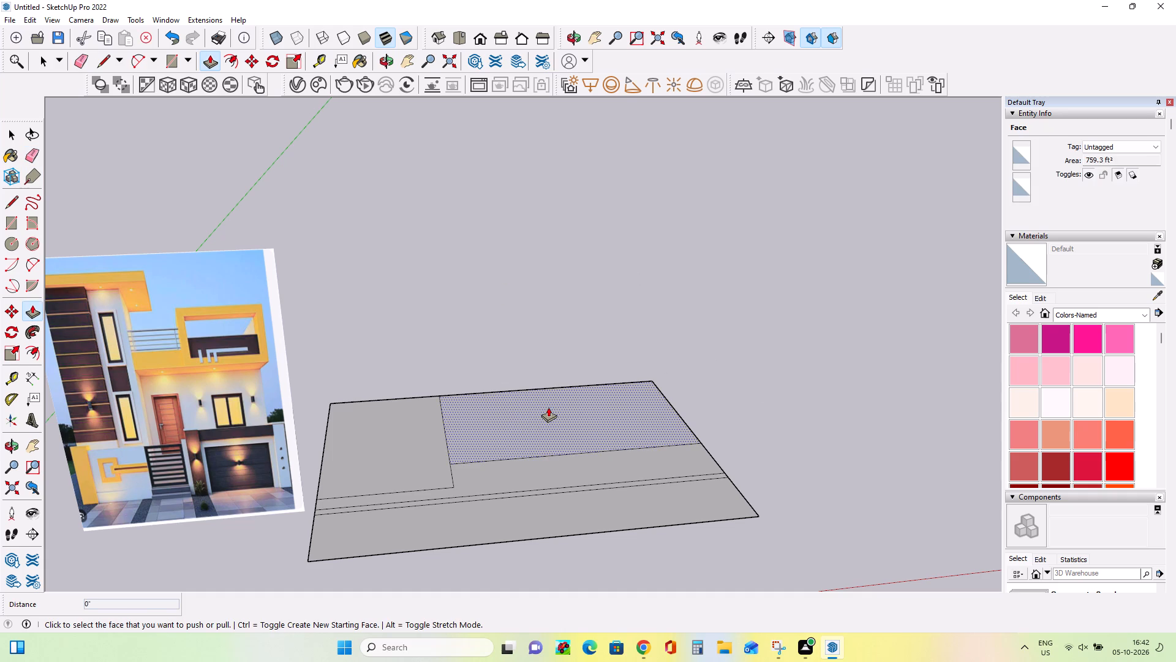
scroll(217, 514, up, 3)
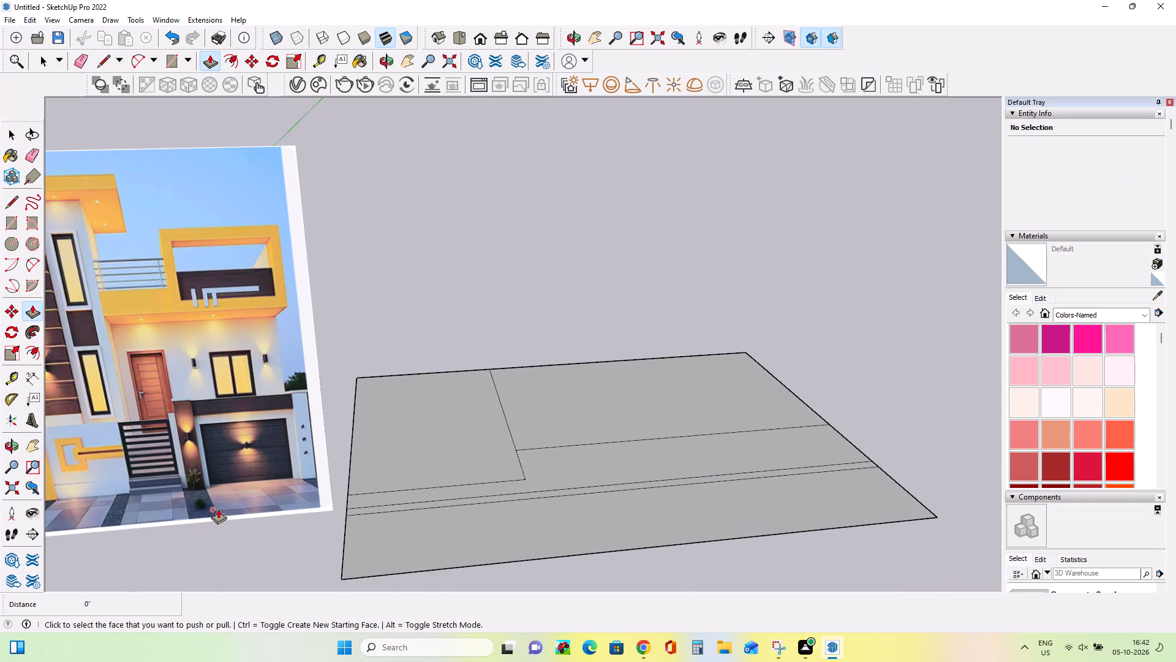
scroll(218, 509, up, 4)
scroll(222, 502, down, 2)
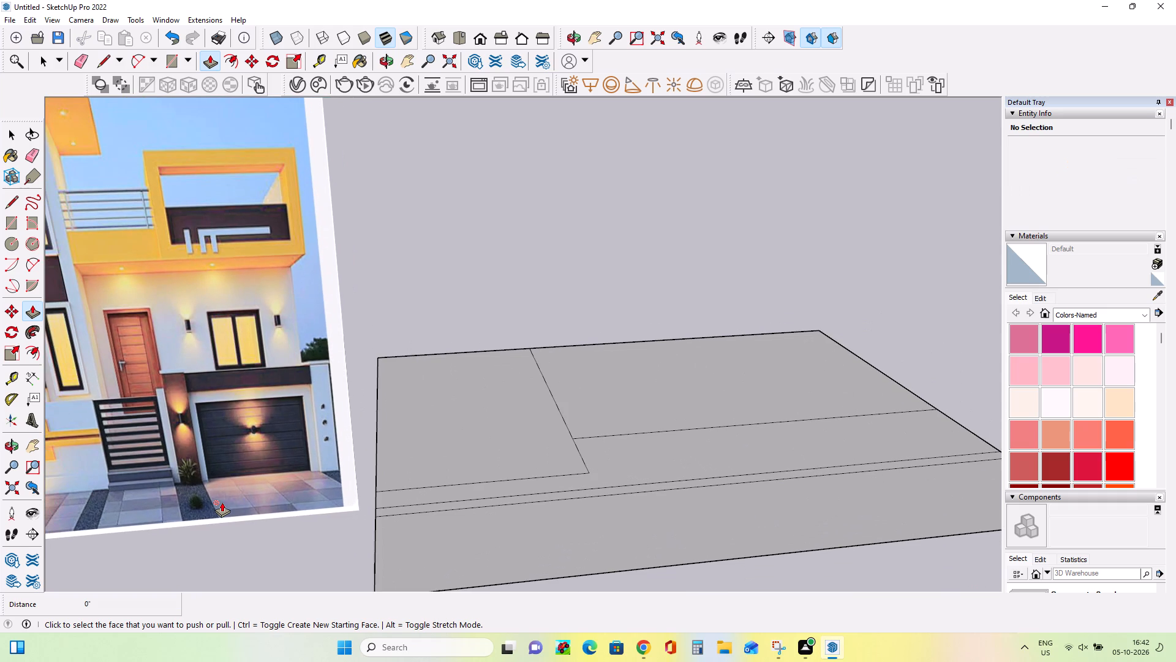
scroll(242, 456, down, 3)
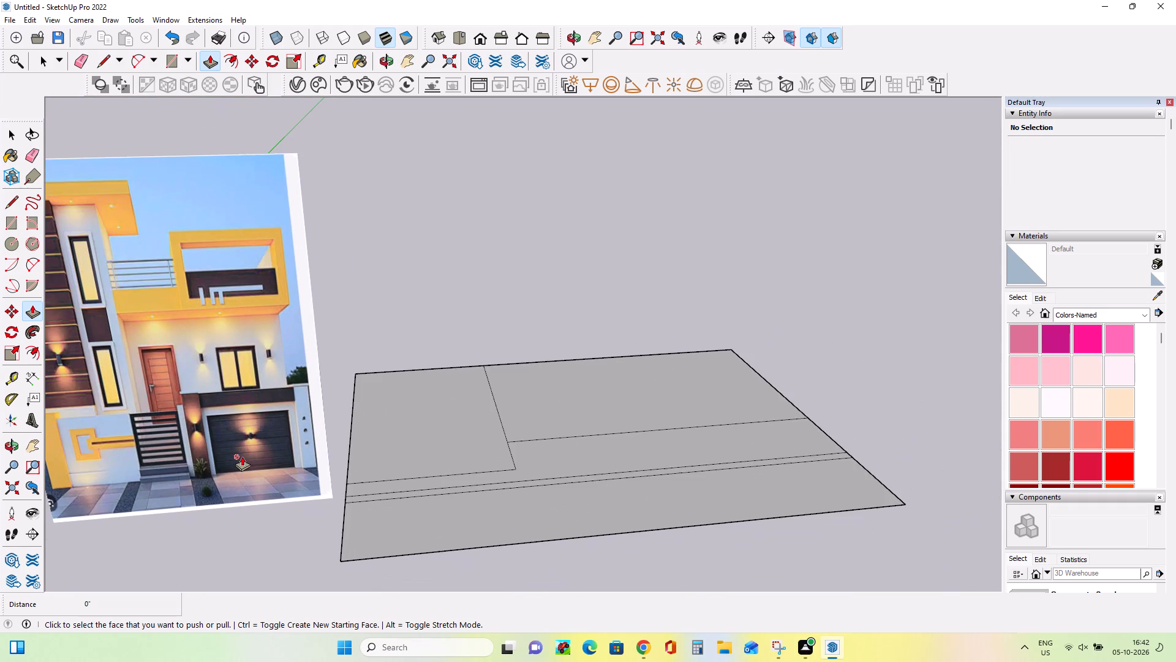
scroll(242, 456, down, 2)
scroll(246, 474, up, 3)
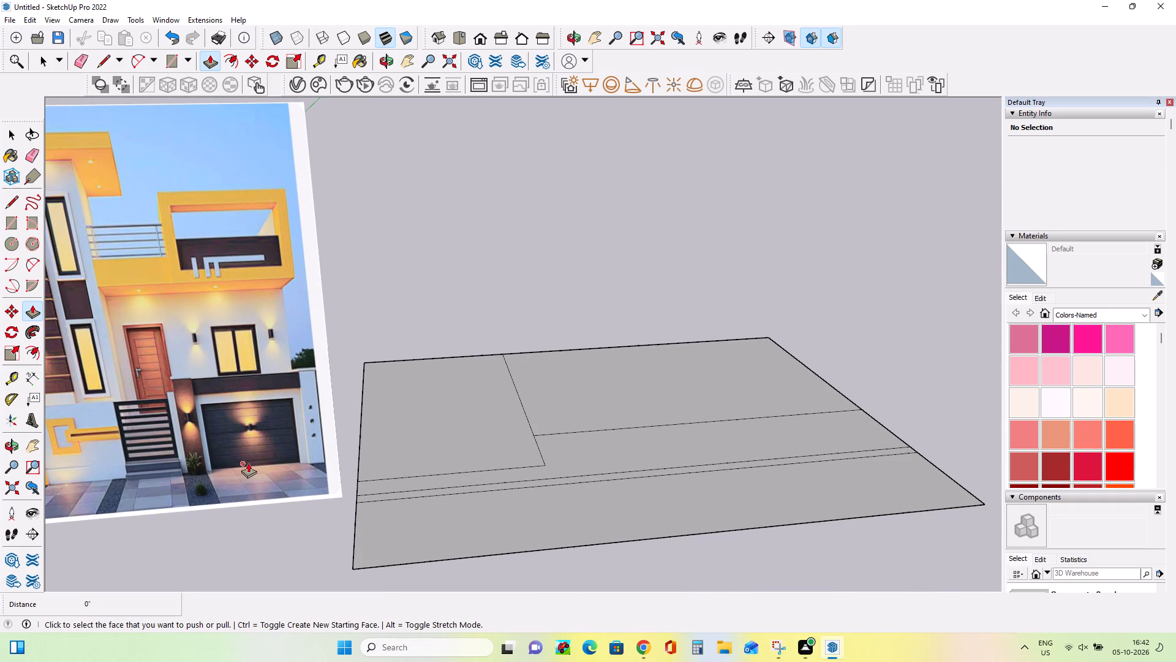
scroll(249, 463, down, 2)
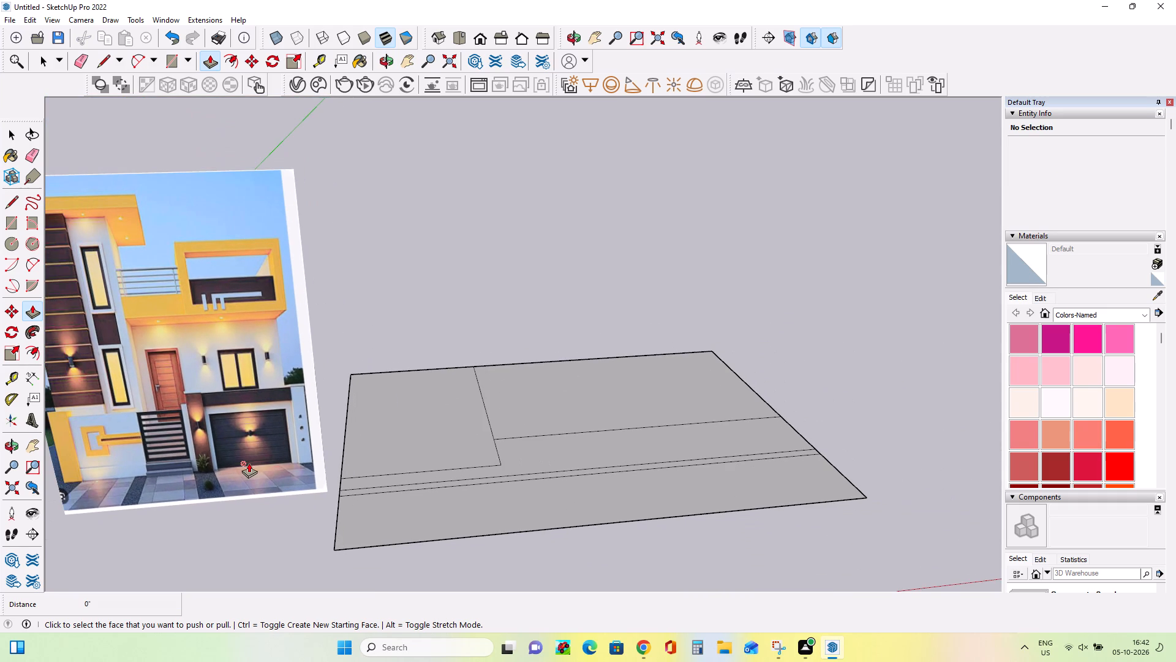
scroll(290, 475, down, 1)
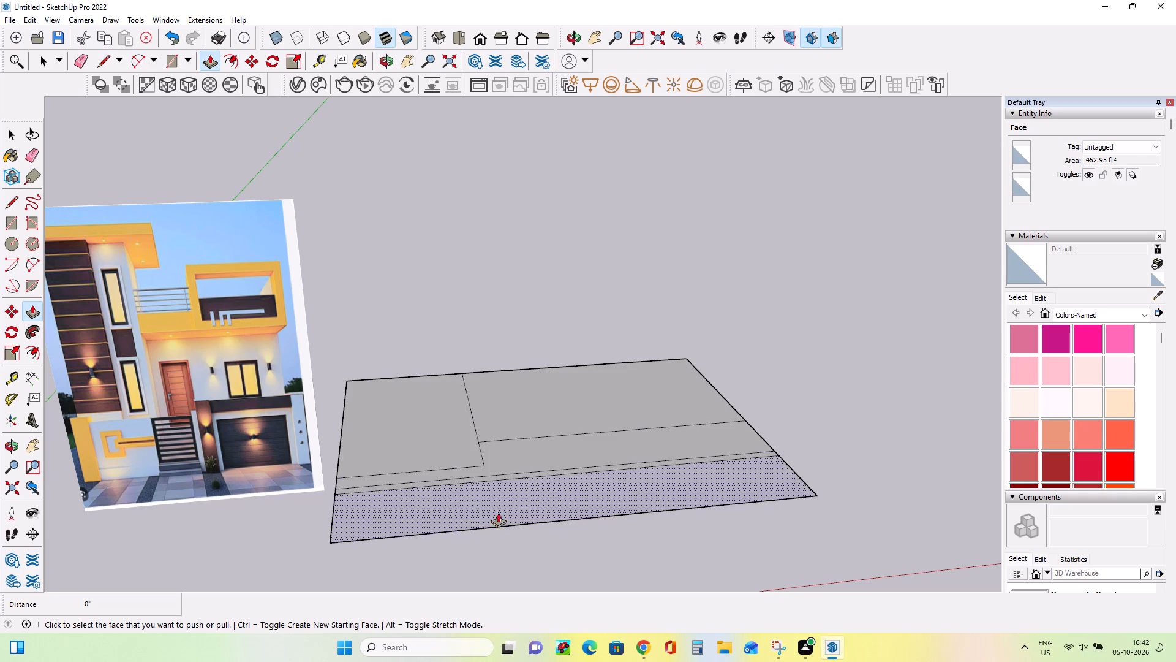
scroll(533, 496, up, 1)
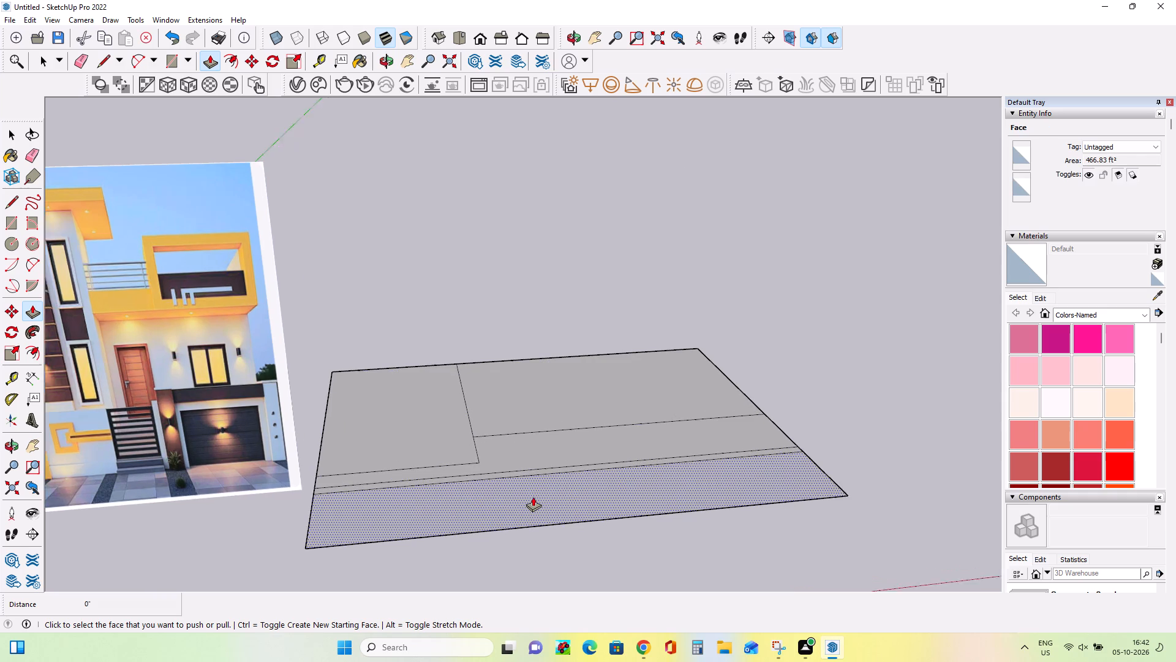
scroll(533, 496, up, 1)
scroll(535, 494, down, 1)
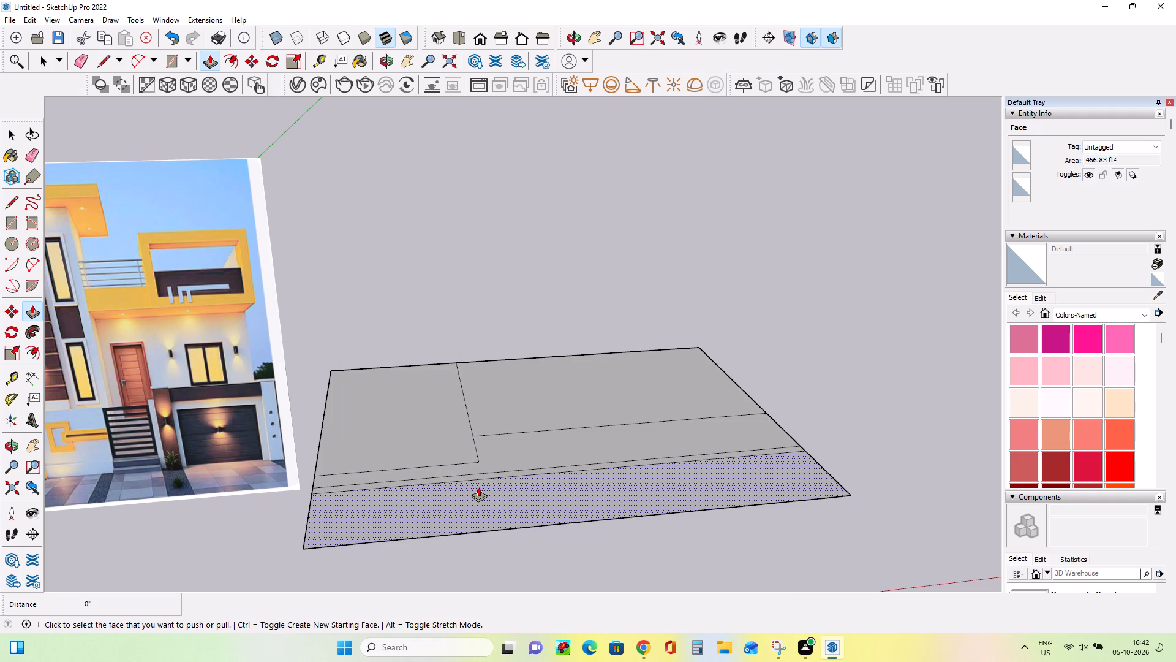
Draw a line about 1 ft 1 in long across the narrow front strip, in line with the rear-left area's front corner.
click(10, 205)
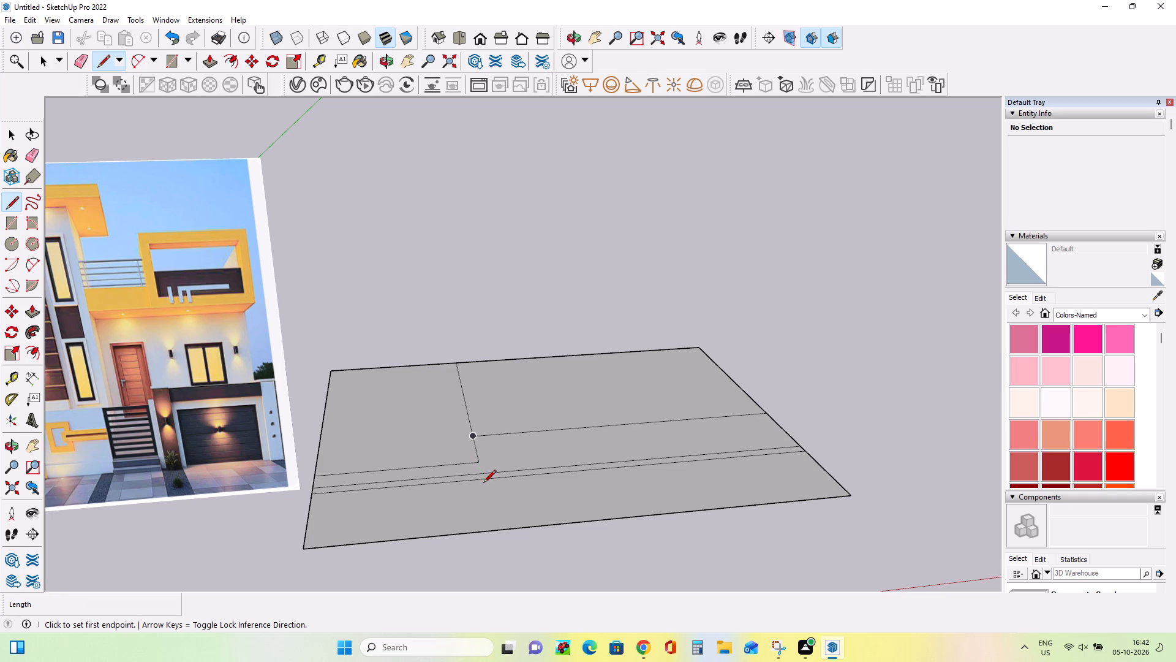
click(484, 482)
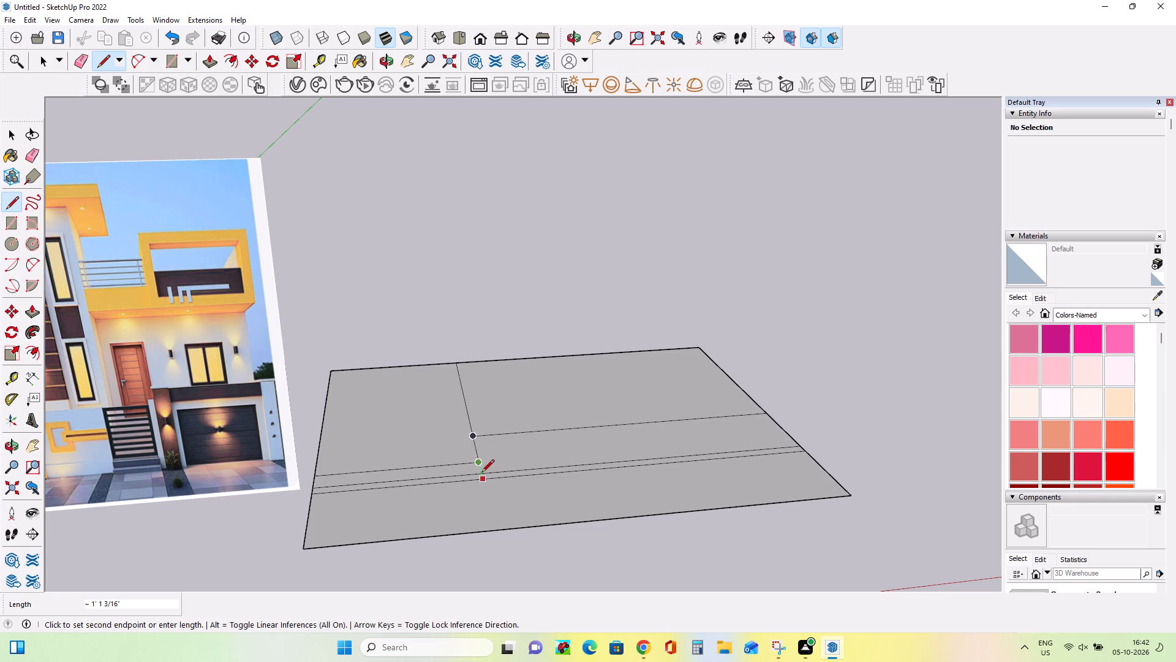
scroll(482, 477, up, 9)
click(483, 471)
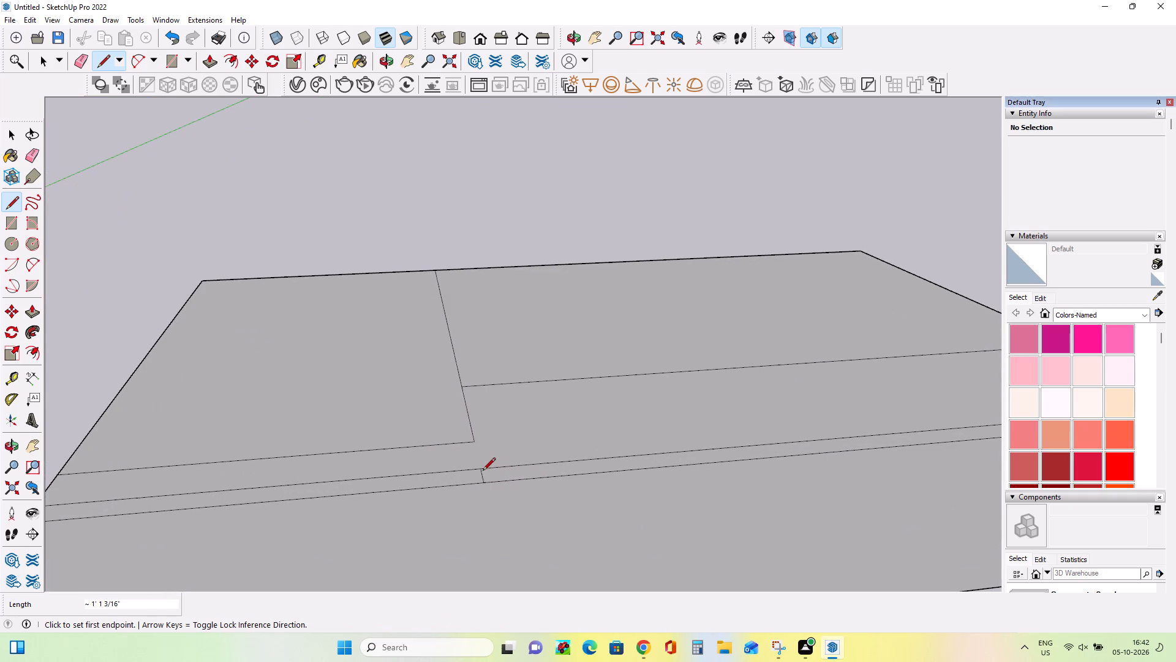
Examine the reference image's gate, boundary wall and entrance frontage against the areas and strip laid out on the ground rectangle.
scroll(519, 470, down, 8)
scroll(602, 493, down, 2)
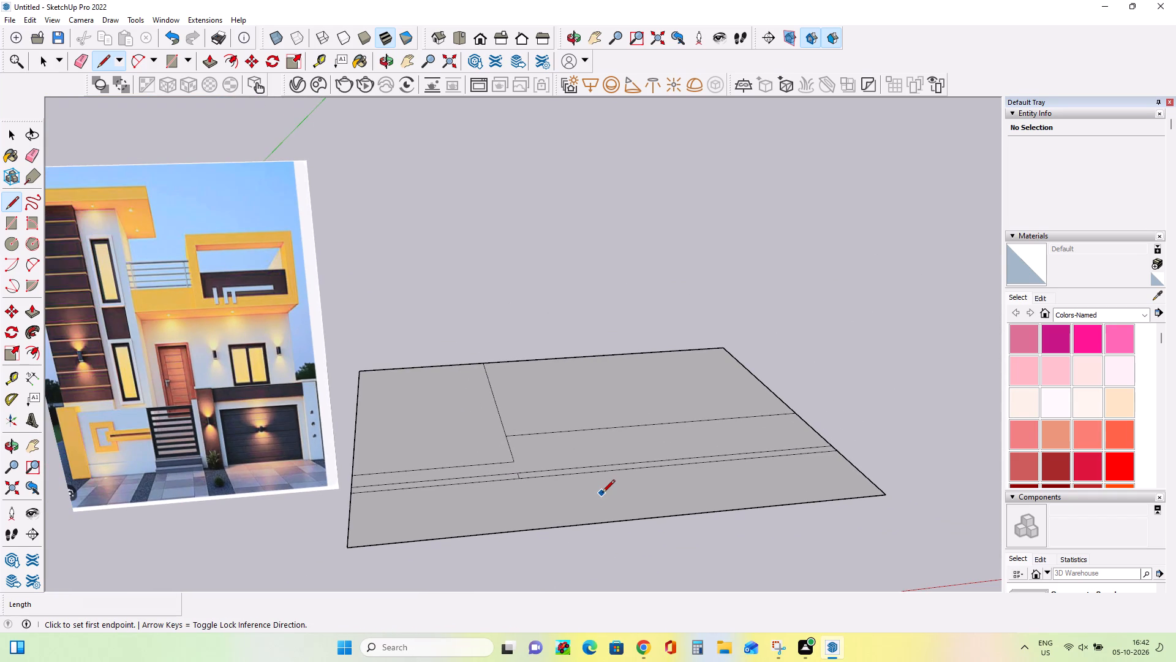
middle_drag(602, 493, 603, 512)
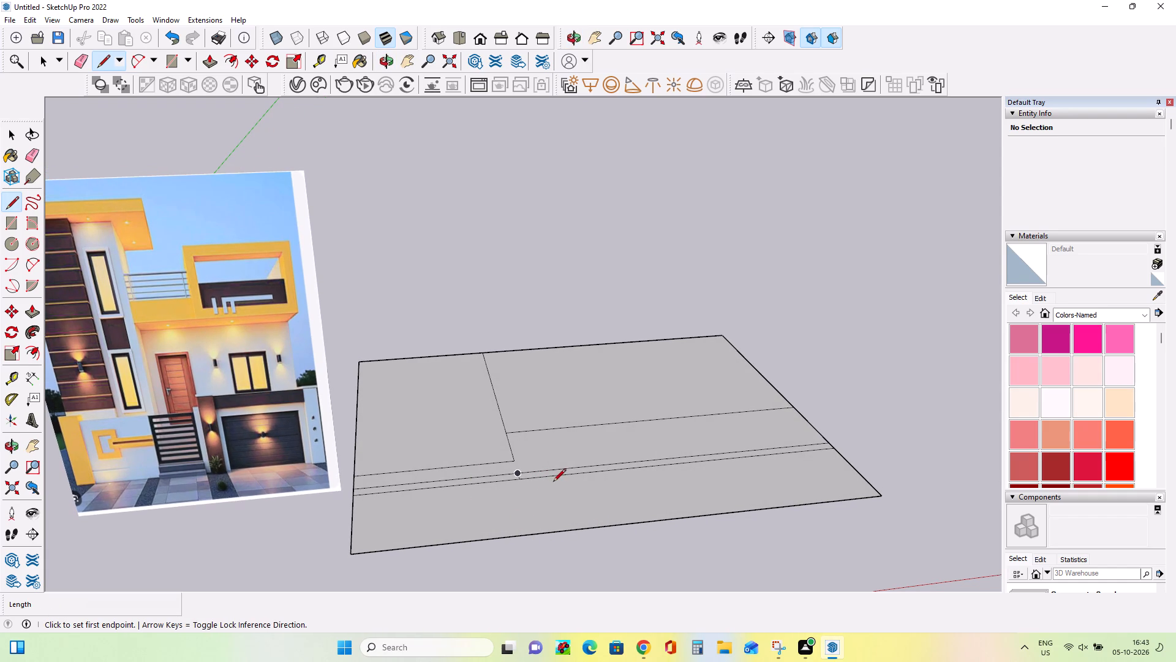
scroll(573, 453, down, 2)
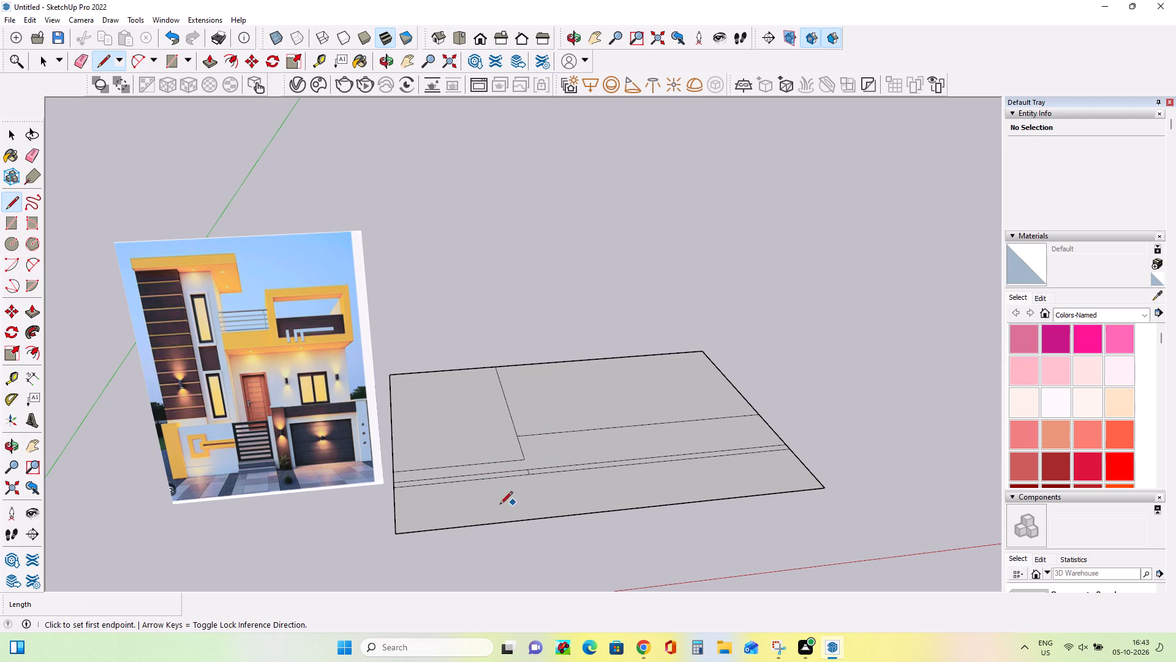
scroll(209, 462, up, 8)
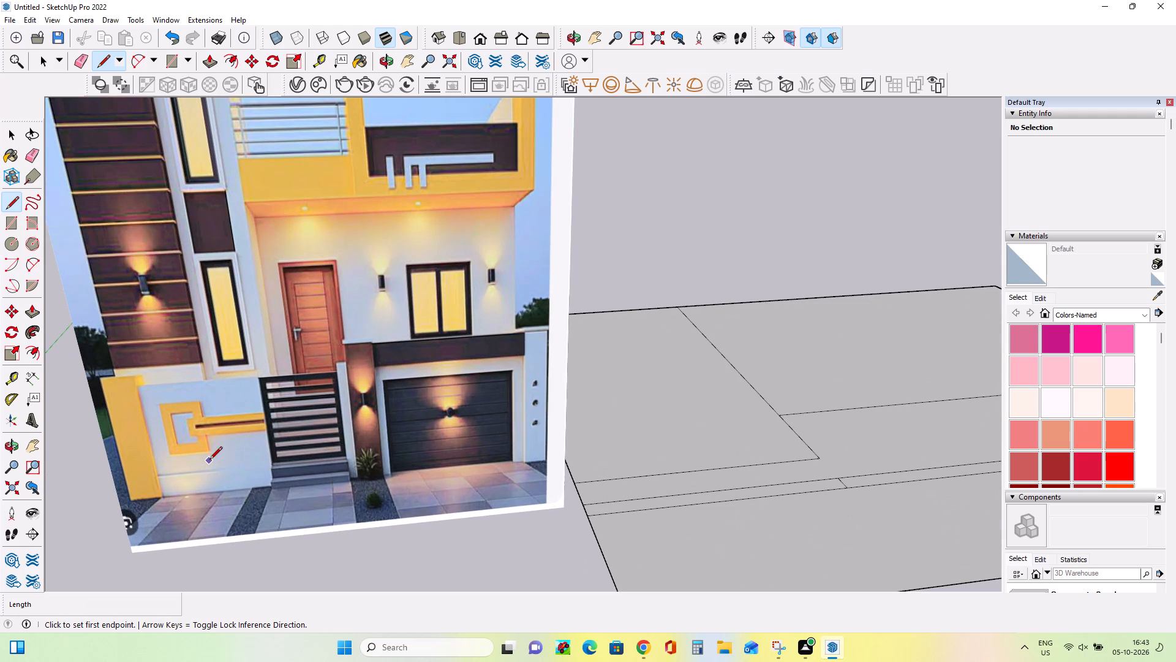
scroll(209, 460, down, 12)
scroll(533, 457, up, 3)
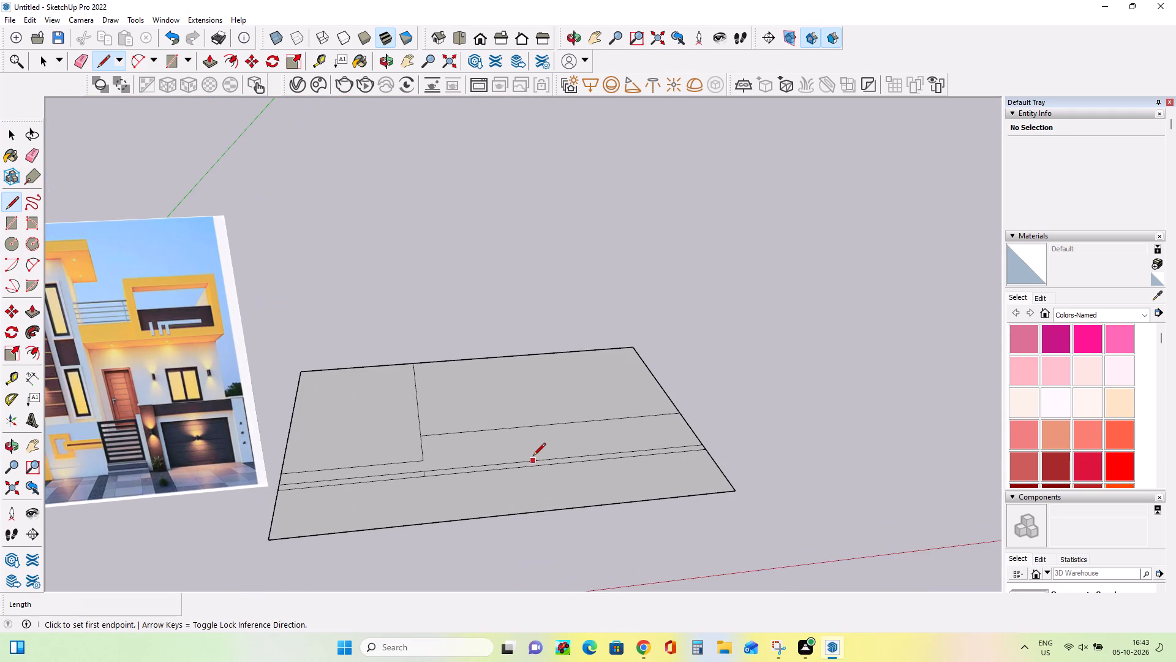
scroll(533, 457, down, 3)
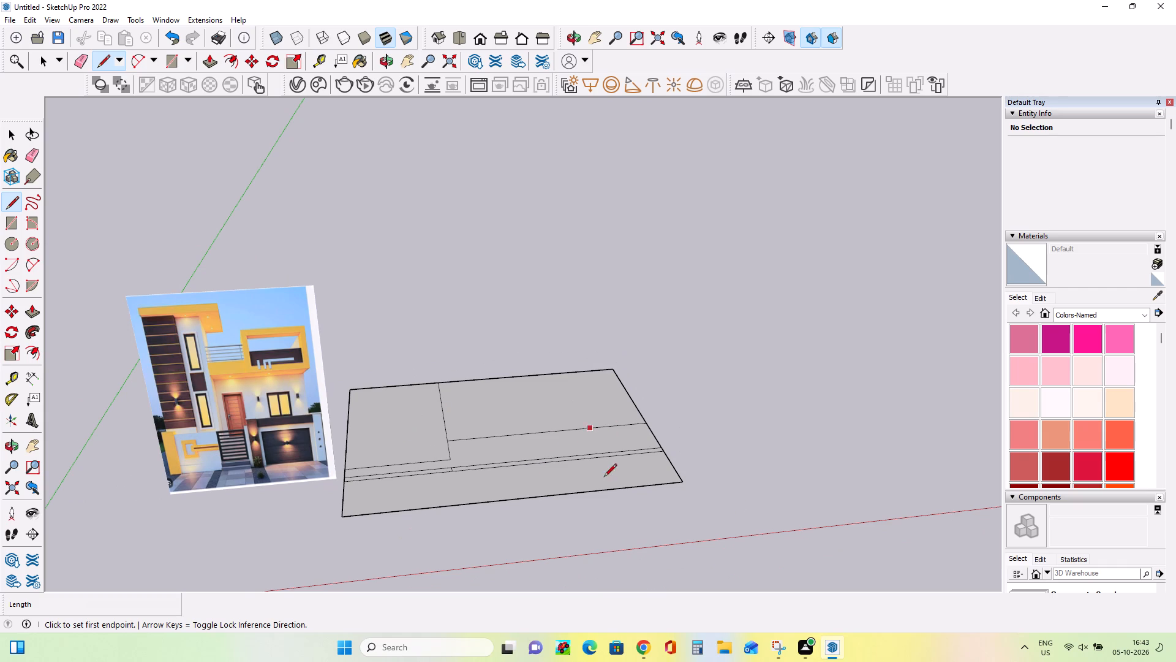
scroll(545, 413, up, 1)
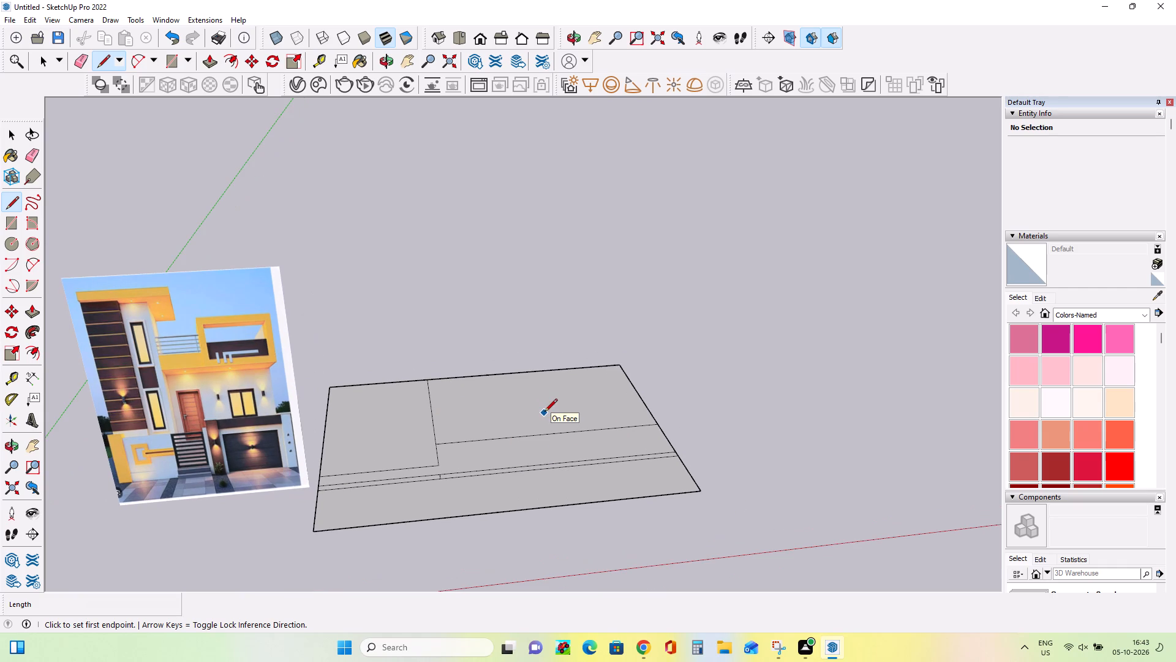
scroll(200, 397, up, 6)
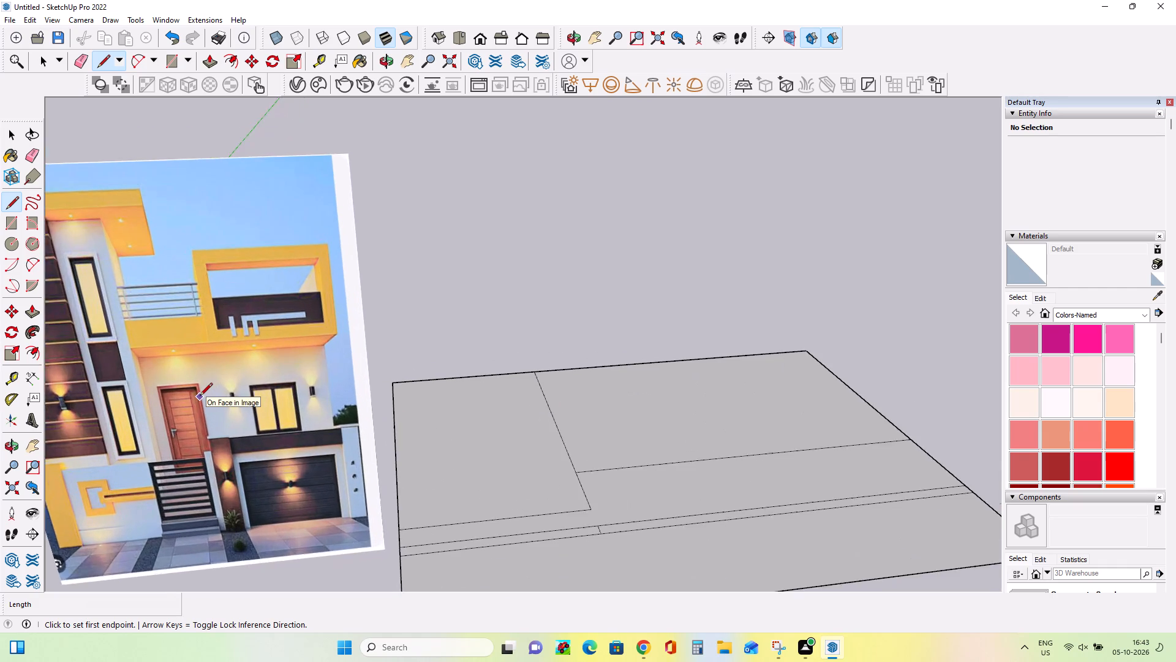
scroll(200, 397, up, 1)
scroll(200, 397, down, 10)
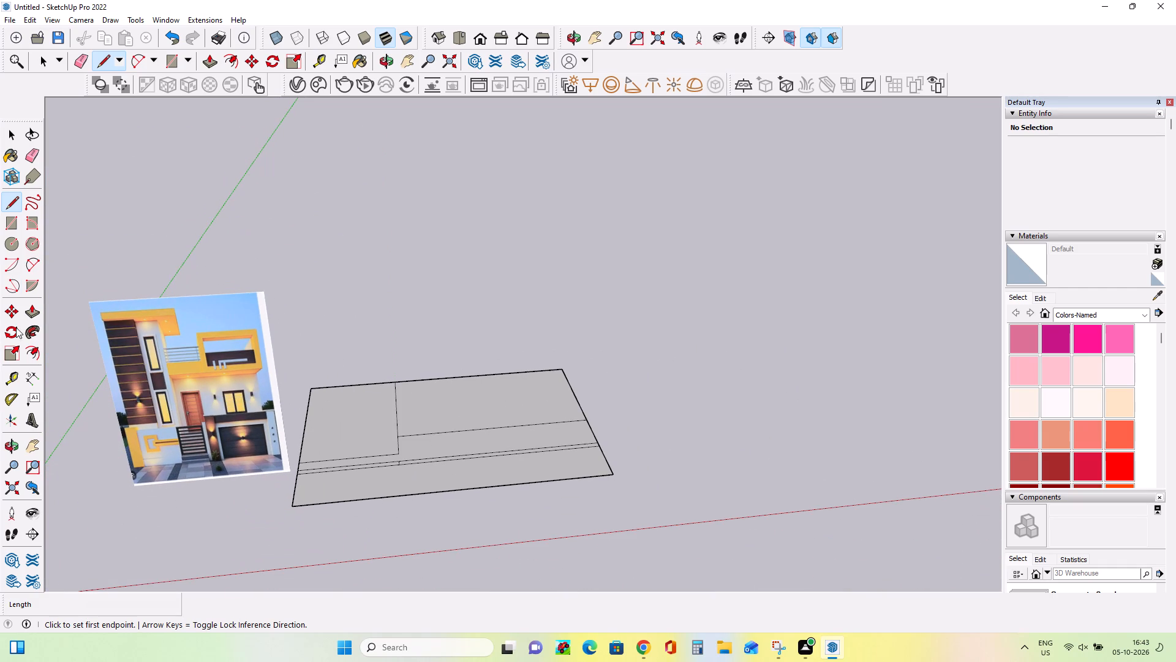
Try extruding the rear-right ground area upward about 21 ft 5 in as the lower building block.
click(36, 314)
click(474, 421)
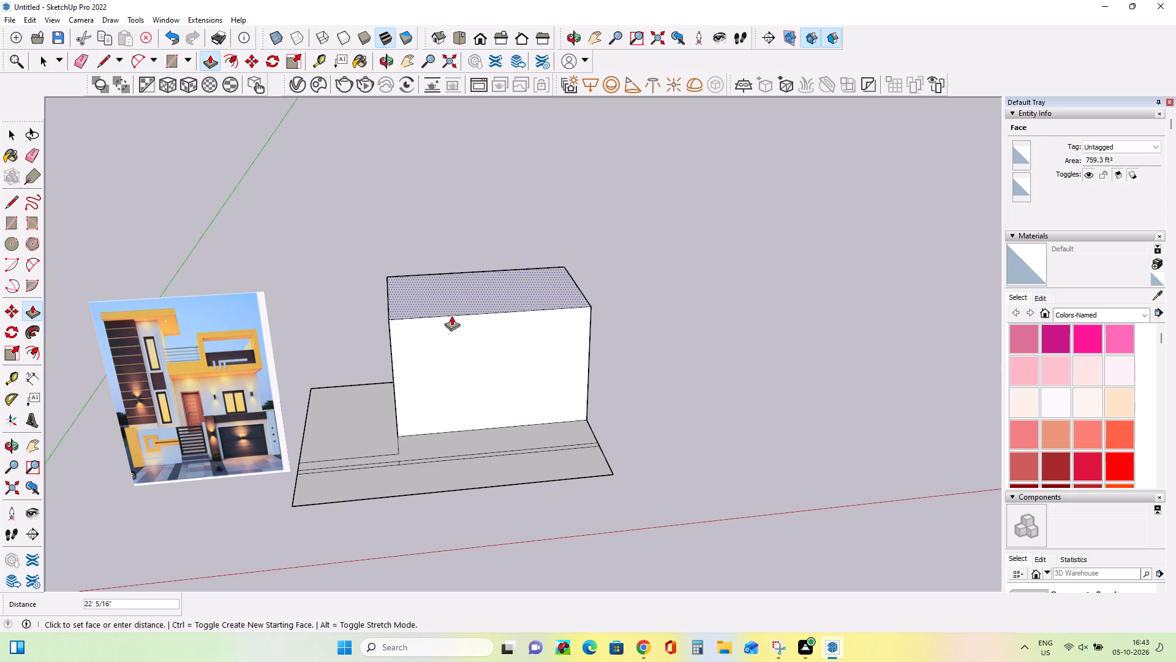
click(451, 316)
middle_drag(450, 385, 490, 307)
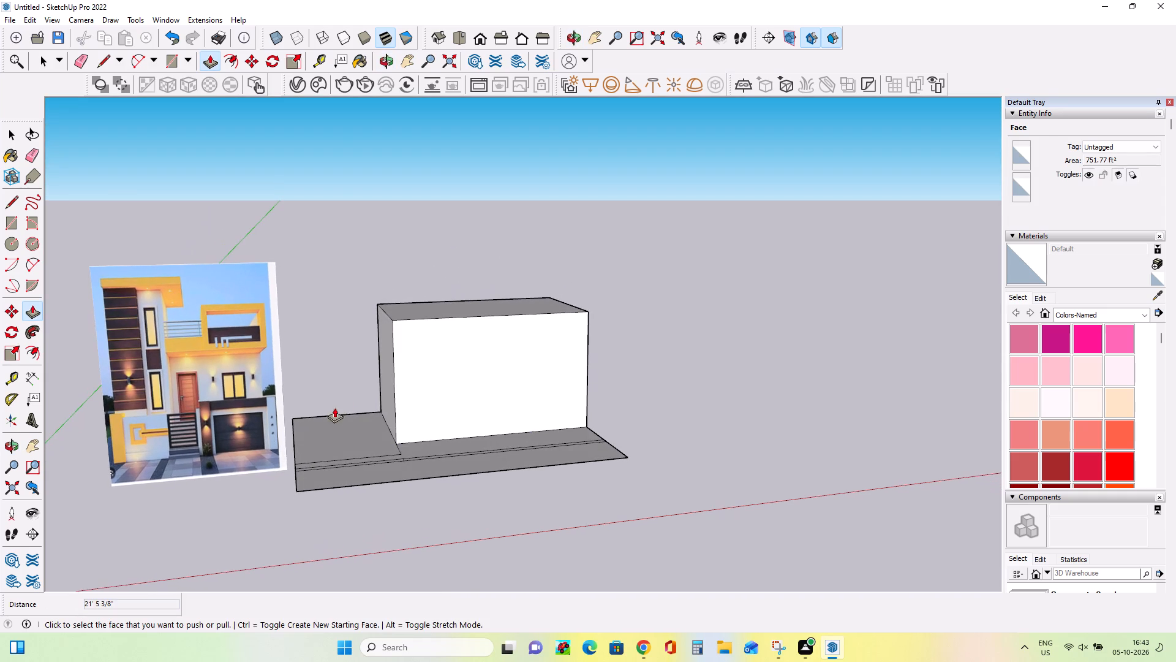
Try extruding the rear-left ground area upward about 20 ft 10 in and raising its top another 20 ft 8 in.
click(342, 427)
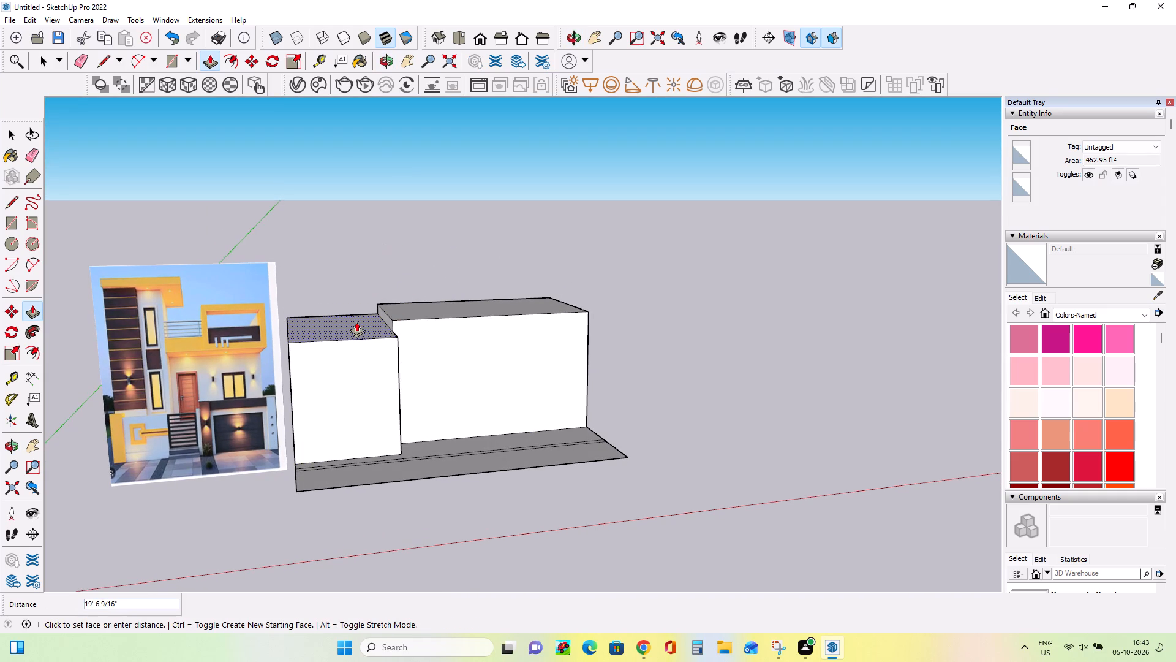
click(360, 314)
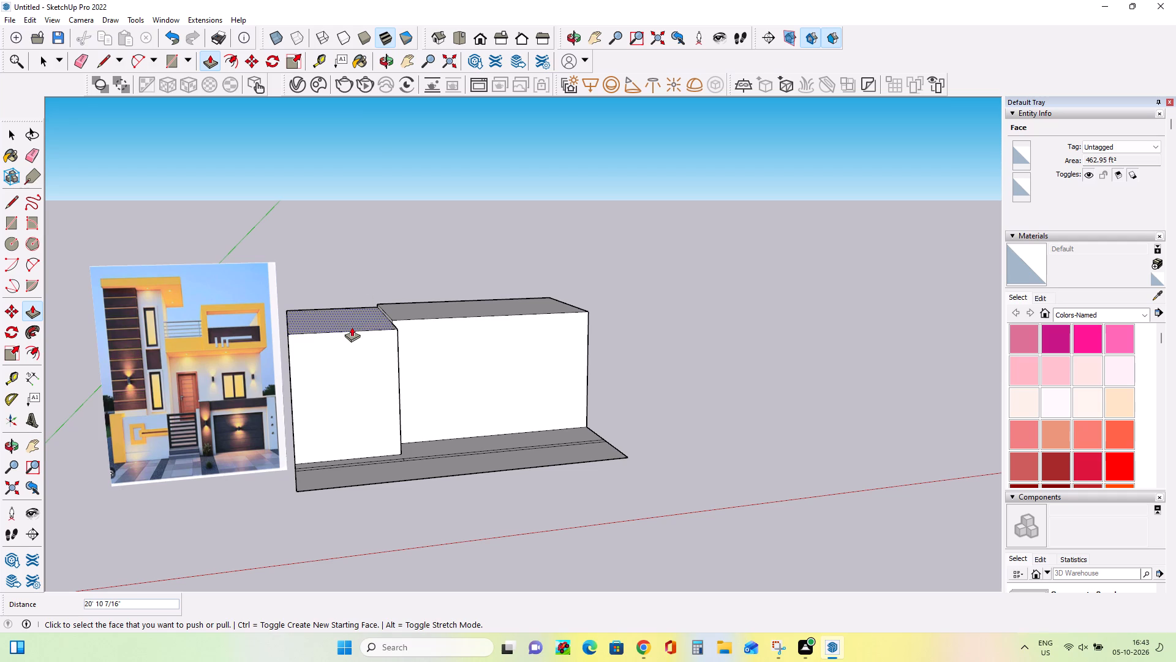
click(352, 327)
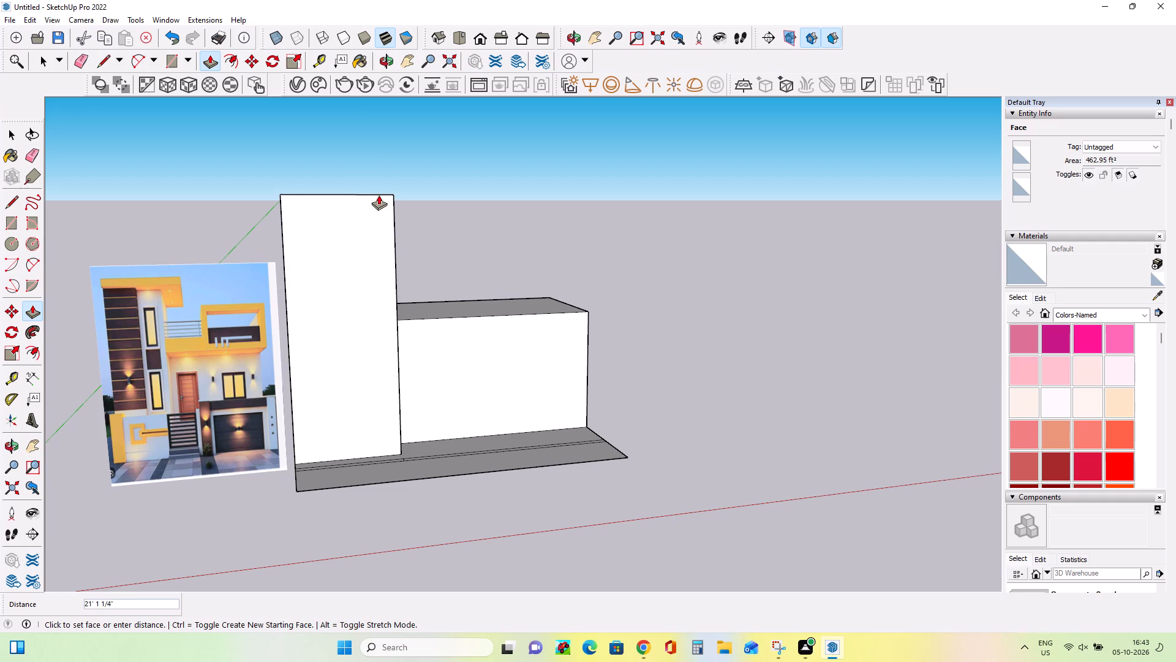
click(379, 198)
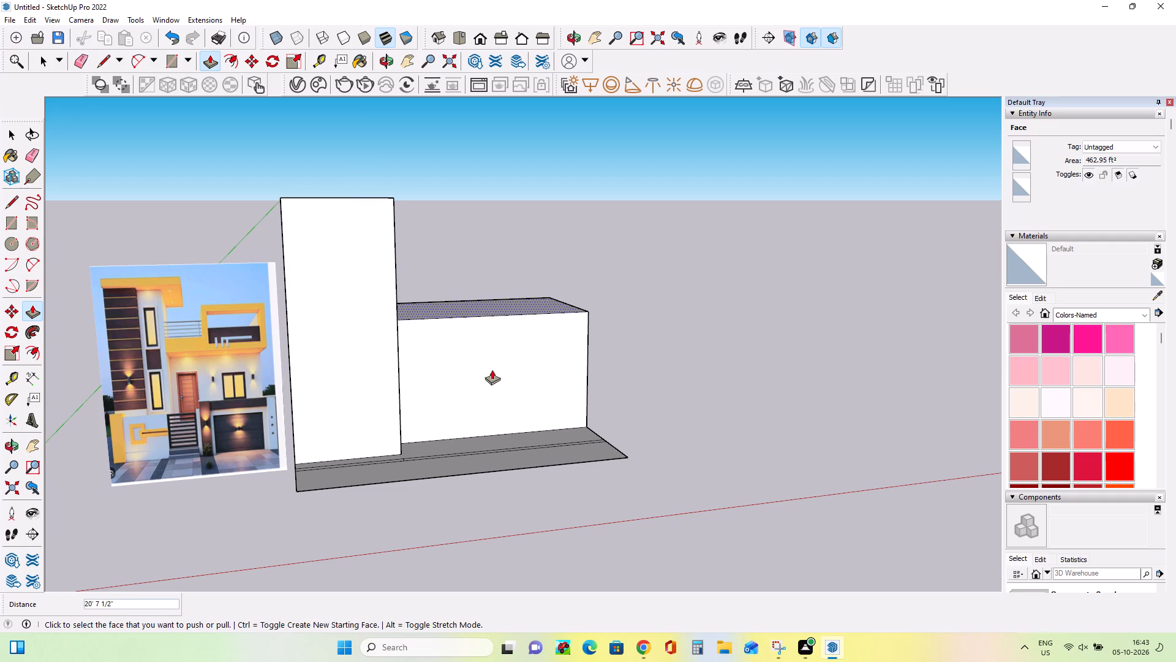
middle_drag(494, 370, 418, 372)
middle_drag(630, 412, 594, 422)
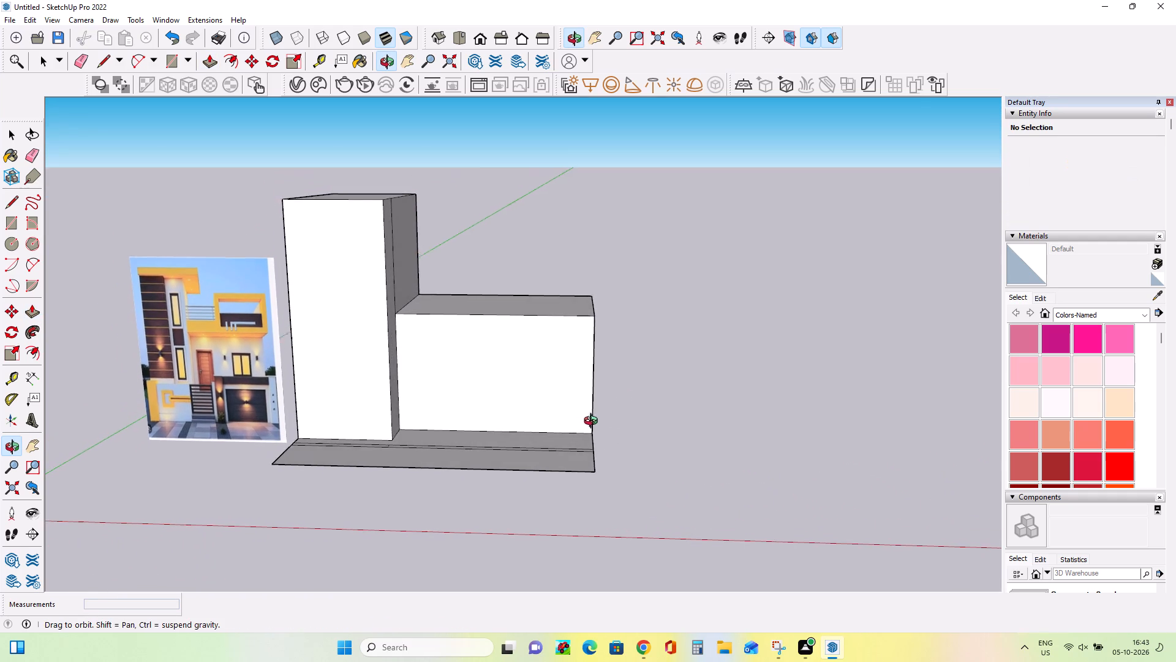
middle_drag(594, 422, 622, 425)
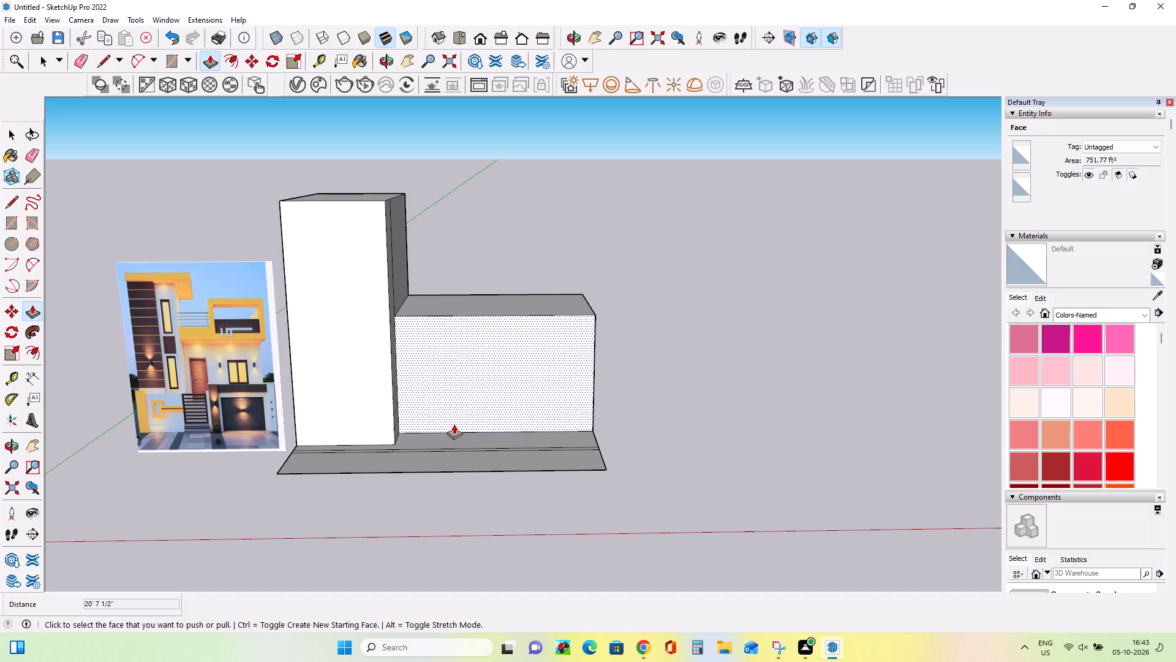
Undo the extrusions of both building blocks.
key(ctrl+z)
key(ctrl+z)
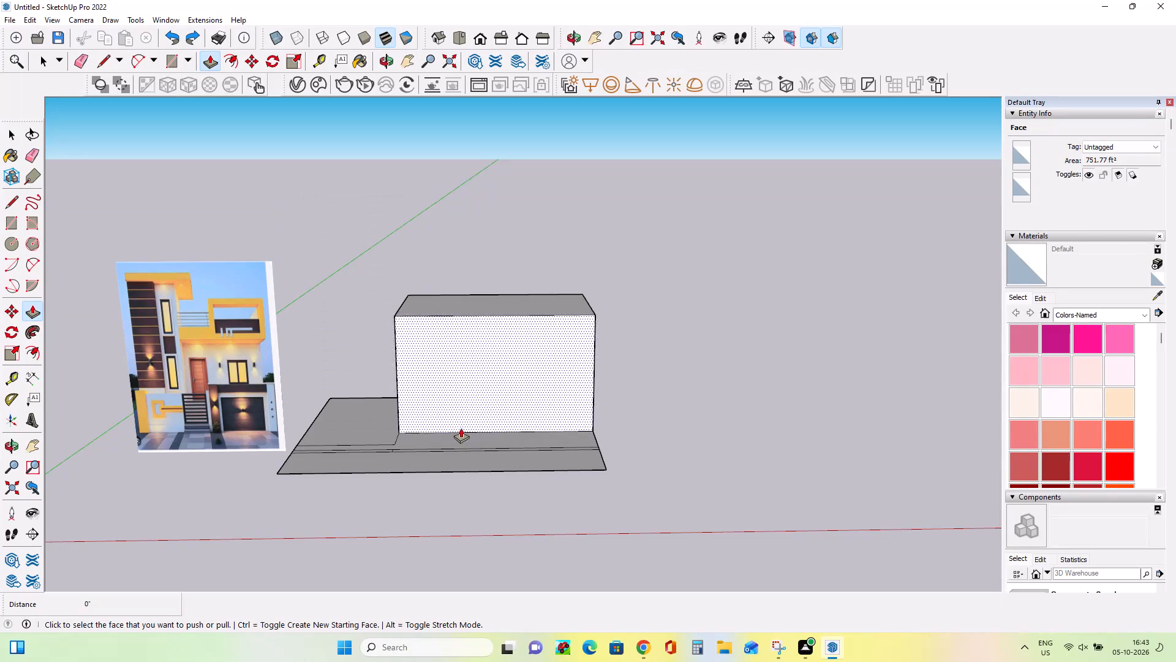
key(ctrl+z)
Extrude the rear-right and rear-left ground areas upward to a matching height of about 26 ft 11 in.
ctrl+click(465, 416)
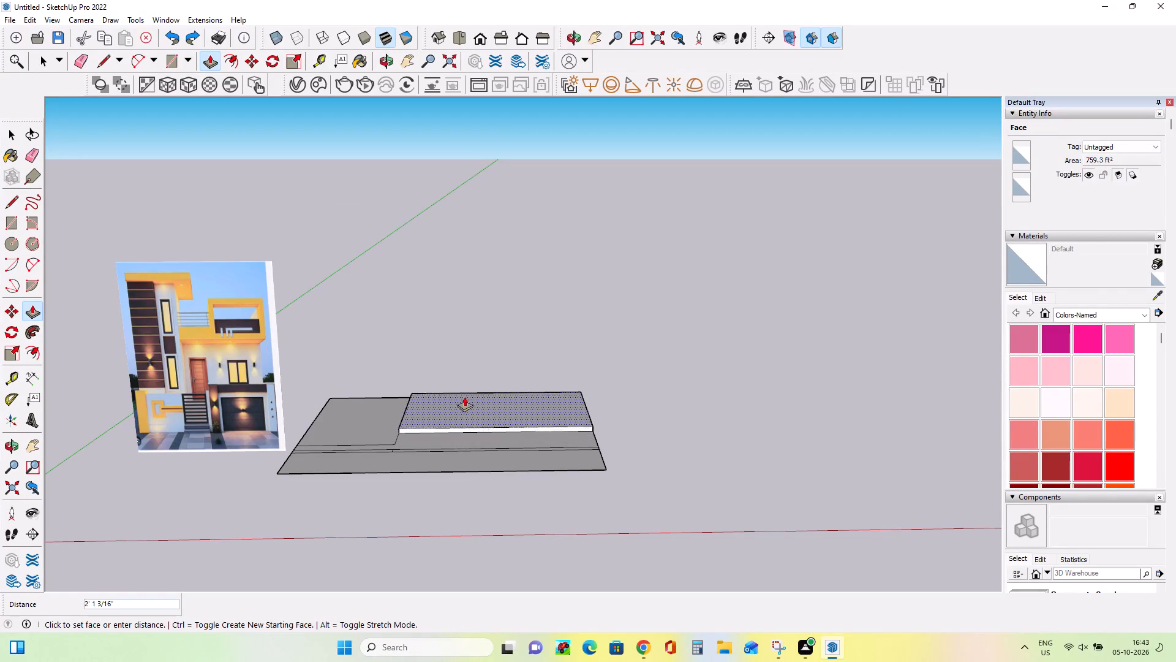
click(481, 276)
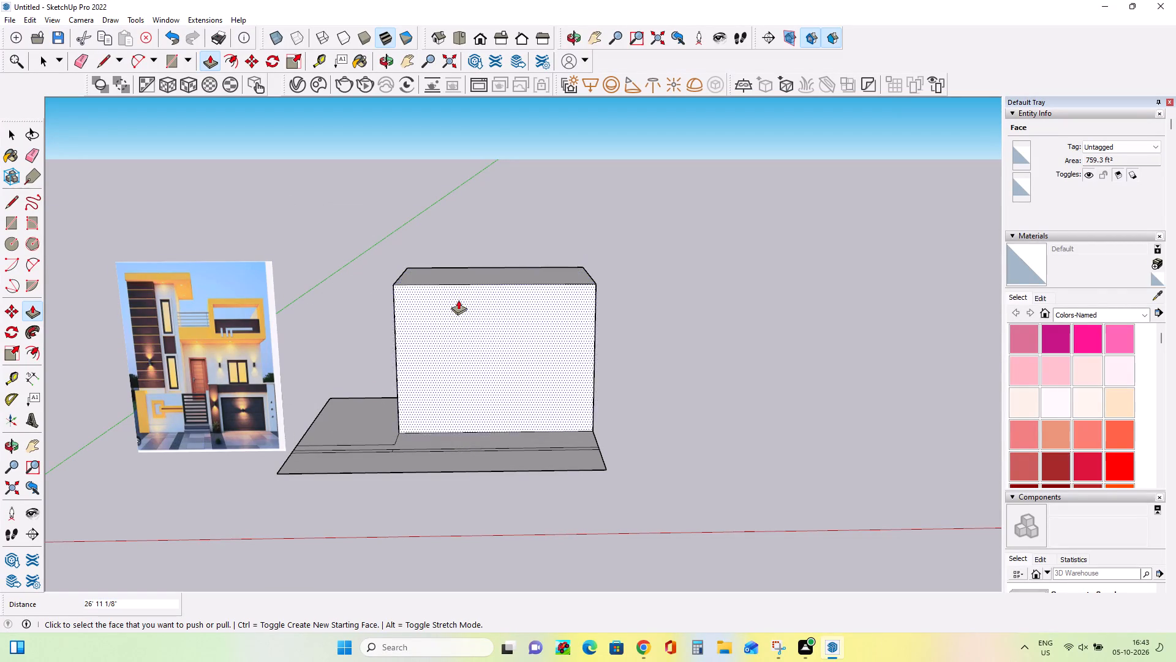
ctrl+click(371, 408)
click(386, 256)
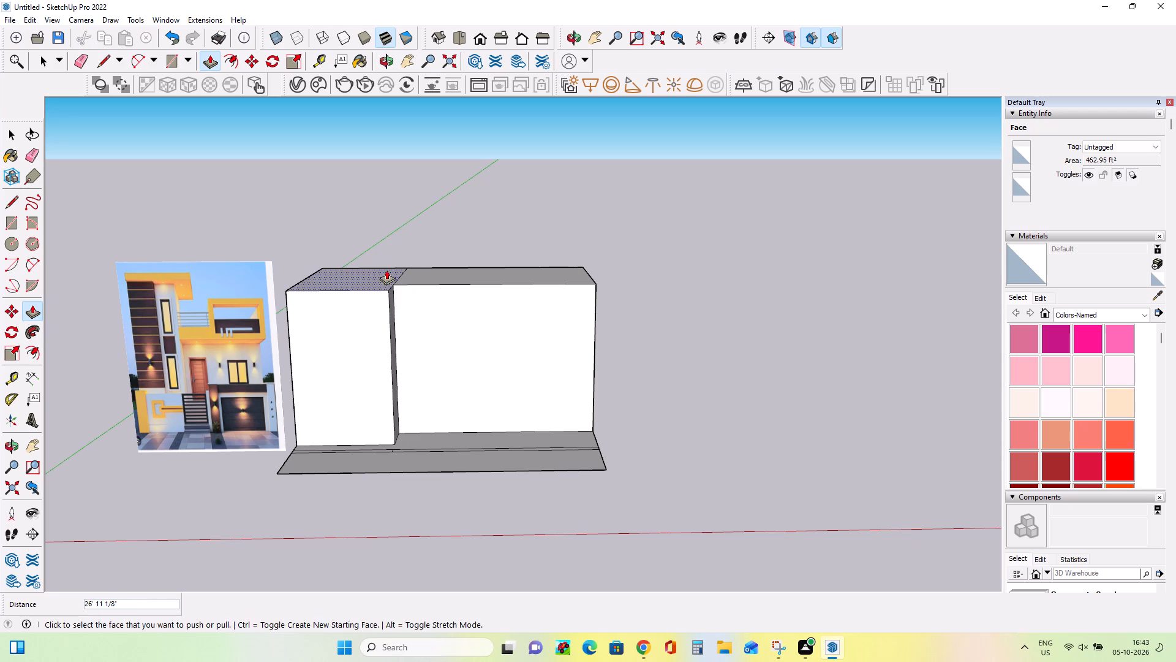
Raise an upper storey about 21 ft 6 in on the left block as a new extrusion, keeping the floor line between storeys.
click(386, 272)
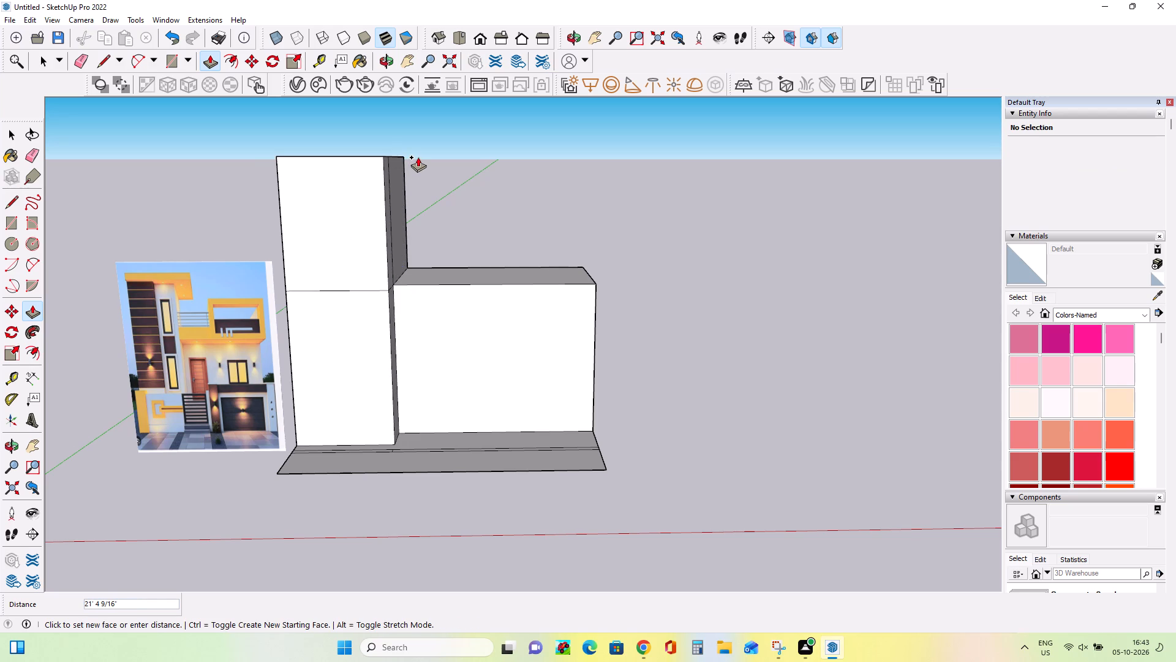
click(418, 157)
middle_drag(440, 368, 509, 358)
middle_drag(467, 397, 390, 436)
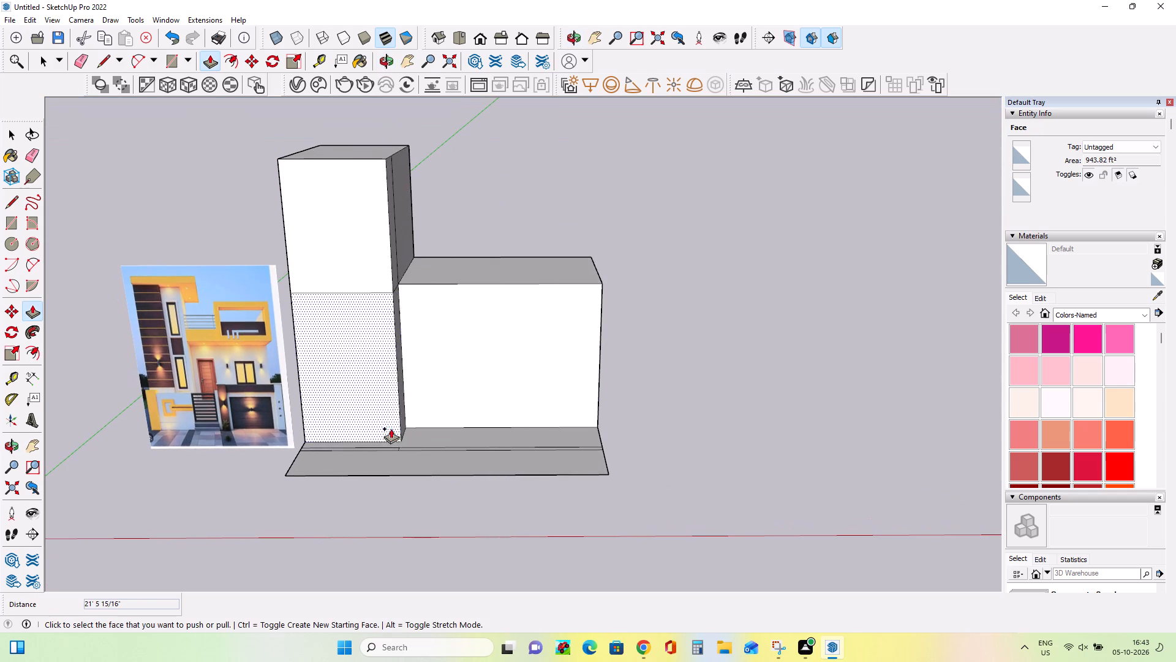
middle_drag(402, 419, 364, 454)
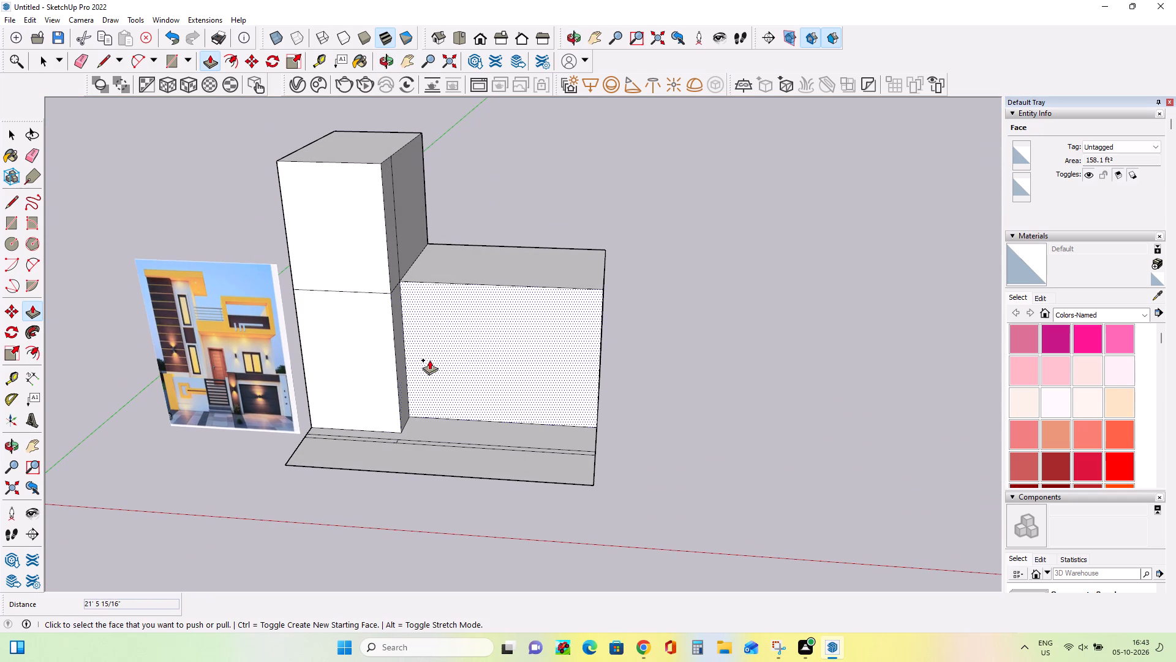
Pull the lower right block's front face forward about 3 ft 2 in, and add thin layers of about 1 in and 4 in.
click(458, 355)
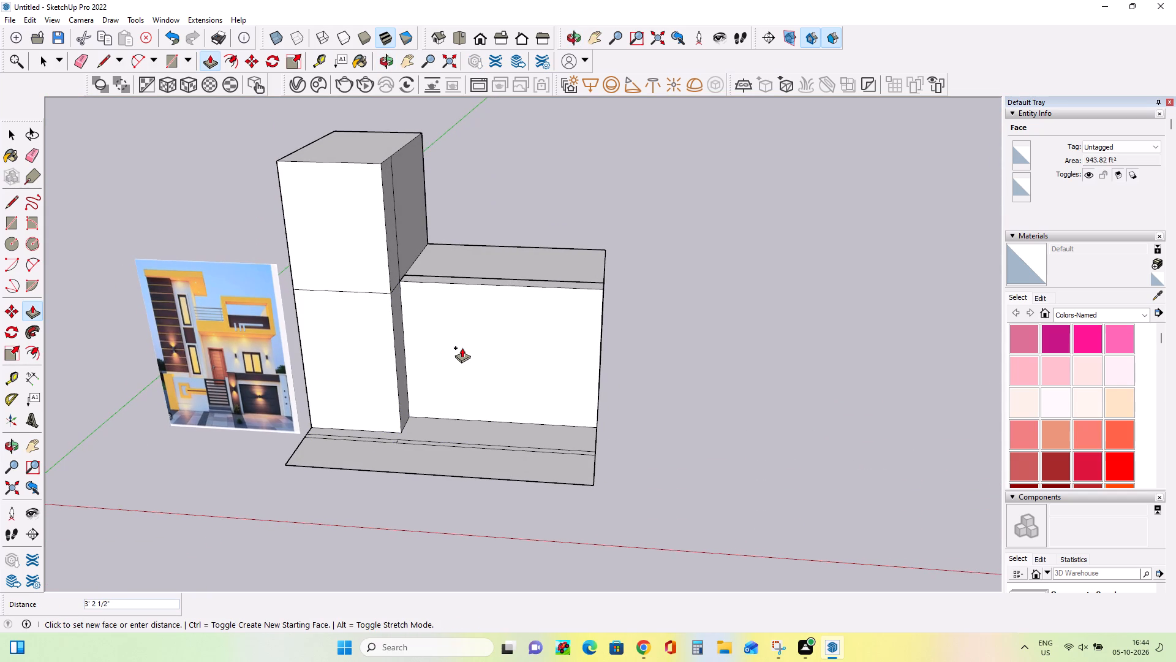
click(462, 348)
click(511, 364)
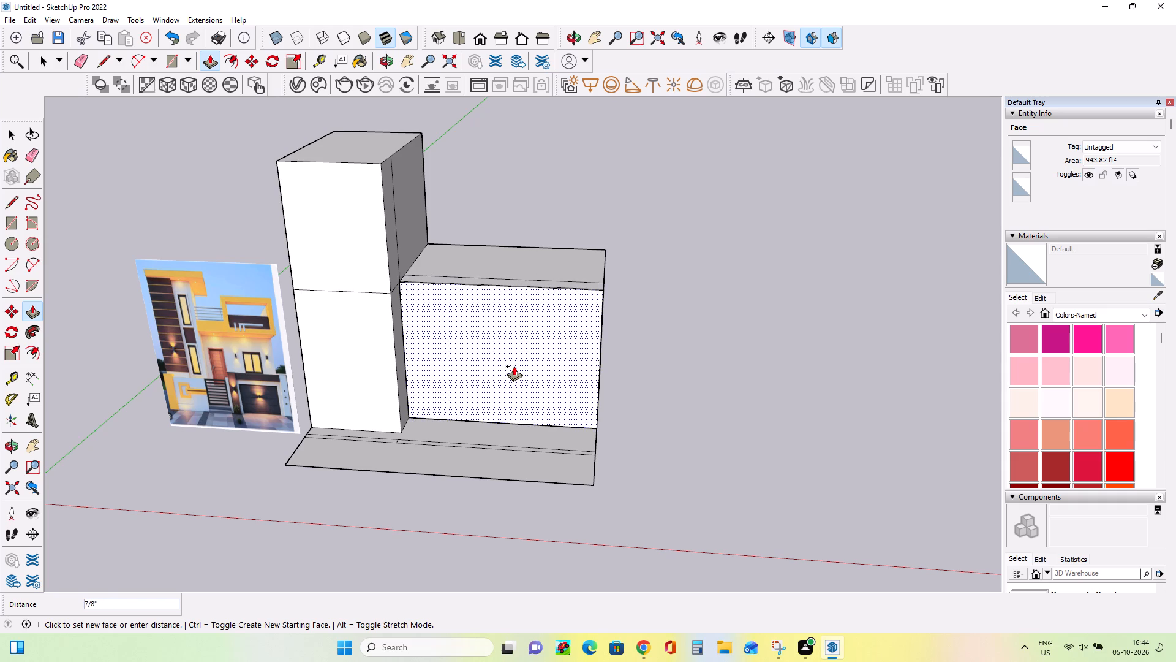
click(514, 366)
click(517, 353)
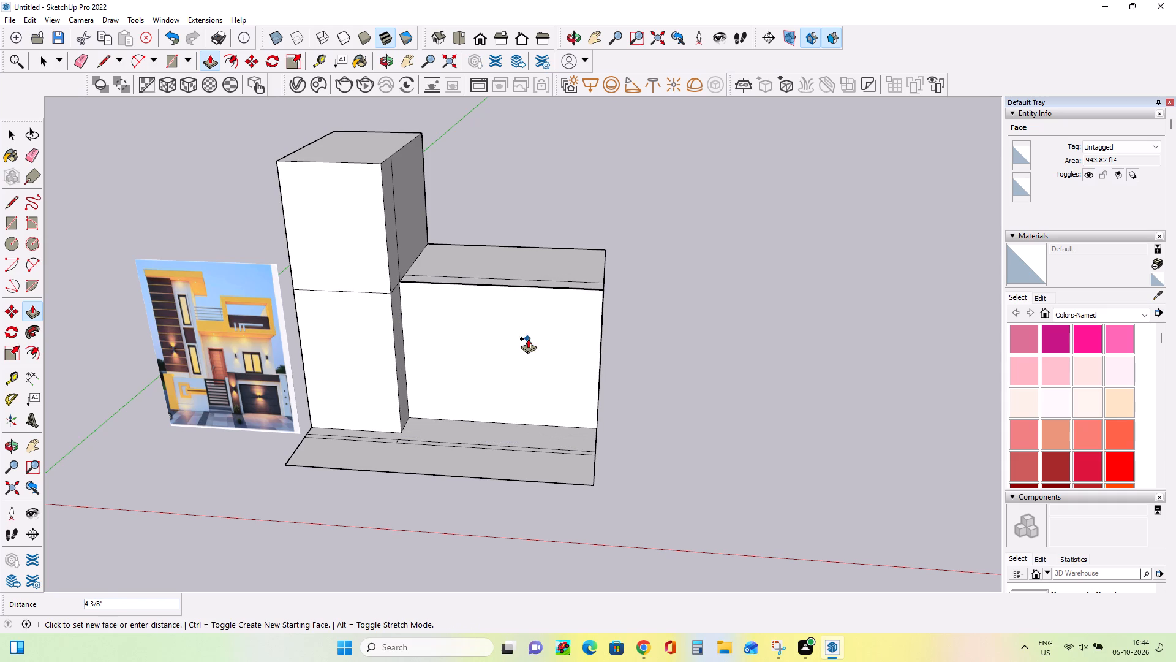
click(528, 338)
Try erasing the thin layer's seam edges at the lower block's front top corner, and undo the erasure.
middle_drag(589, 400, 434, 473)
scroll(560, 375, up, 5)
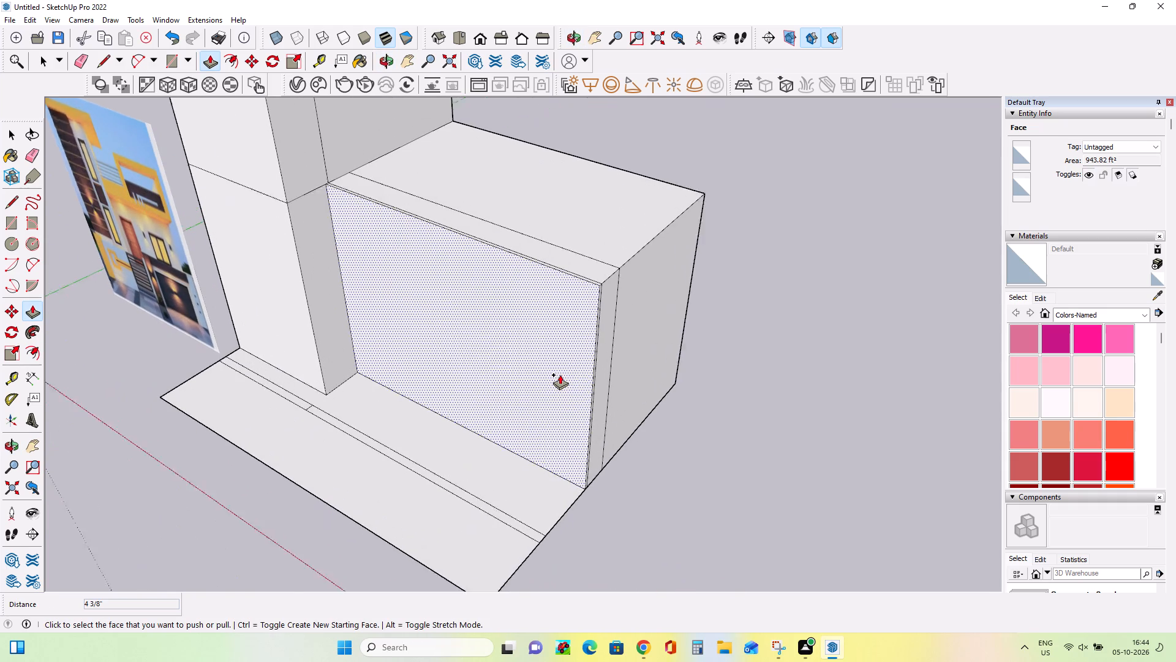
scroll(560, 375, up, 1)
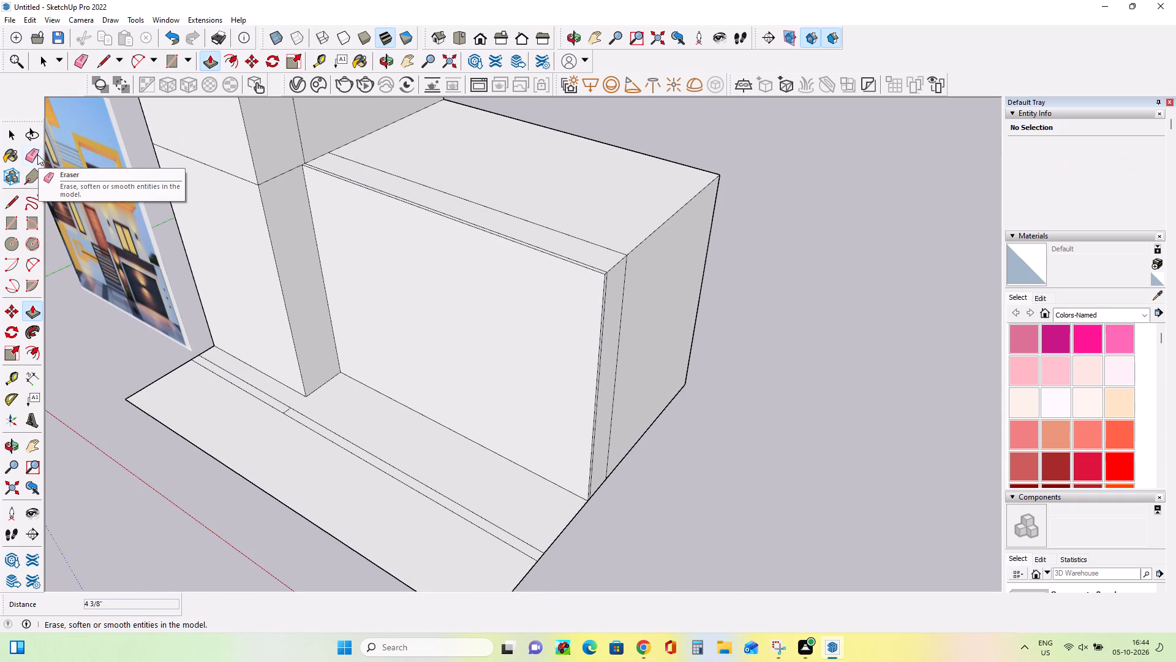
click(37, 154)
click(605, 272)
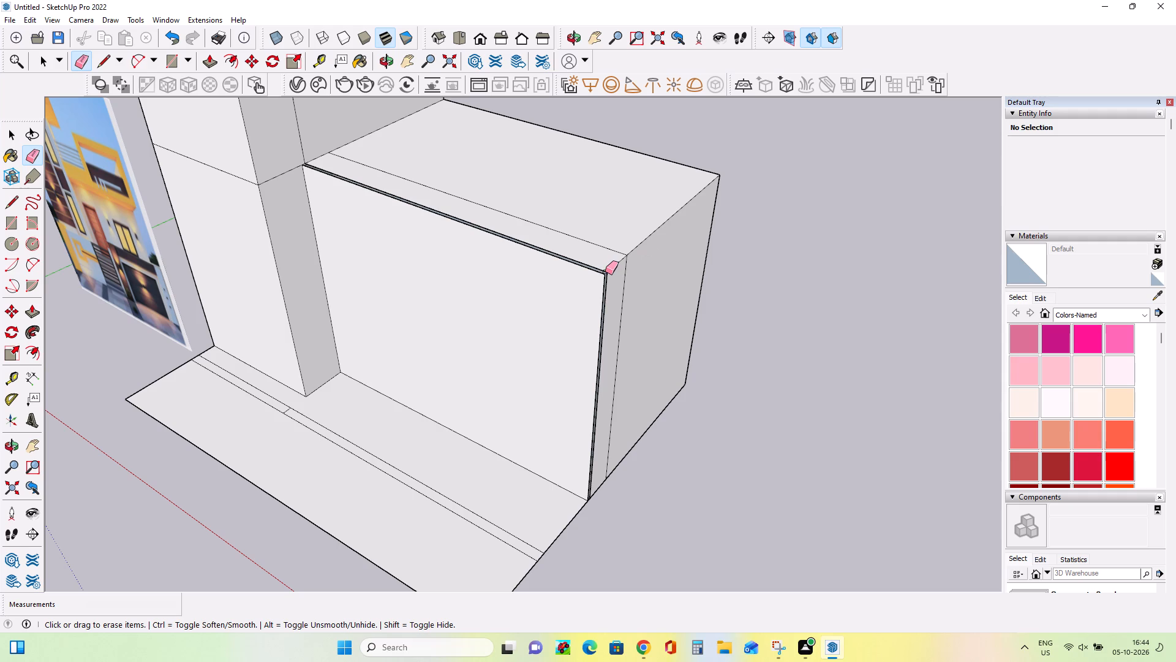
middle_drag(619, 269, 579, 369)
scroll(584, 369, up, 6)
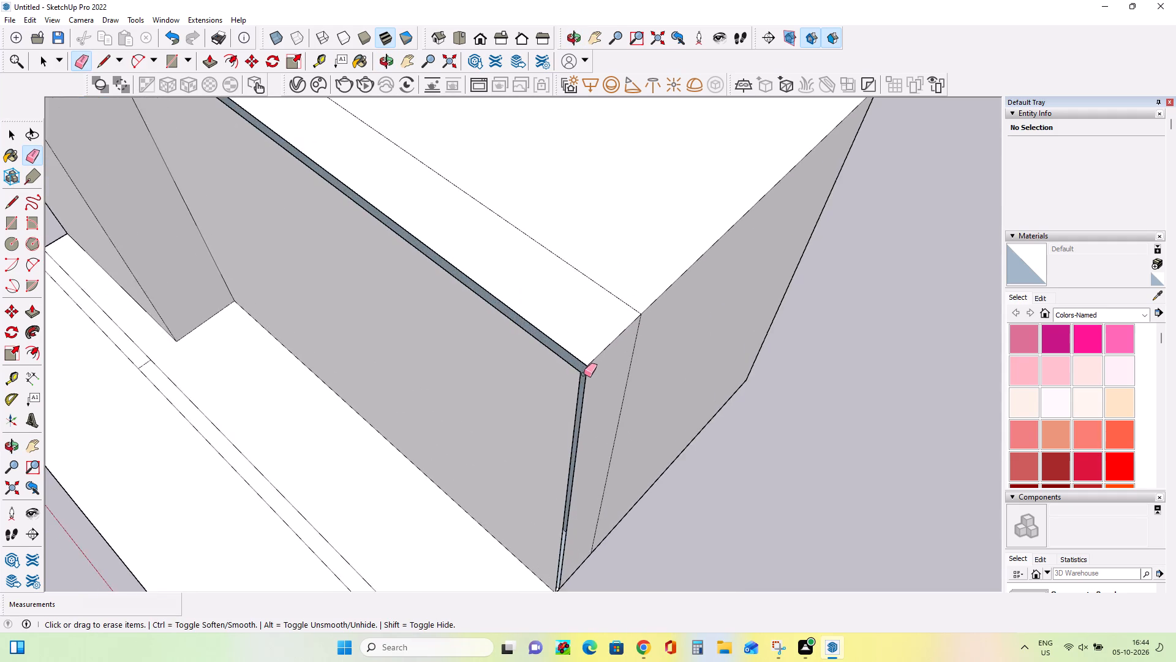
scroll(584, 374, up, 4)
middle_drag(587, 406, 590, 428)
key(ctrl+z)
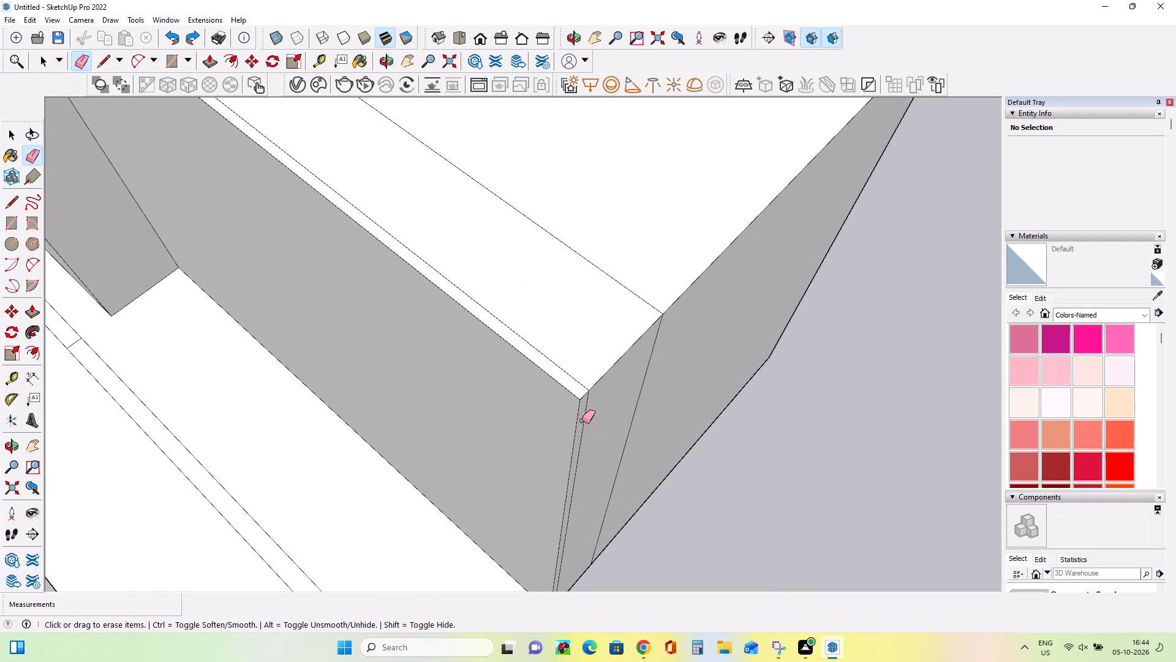
Erase the thin layer's seam edges on the roof and end face at the lower block's front corner.
click(584, 387)
click(589, 399)
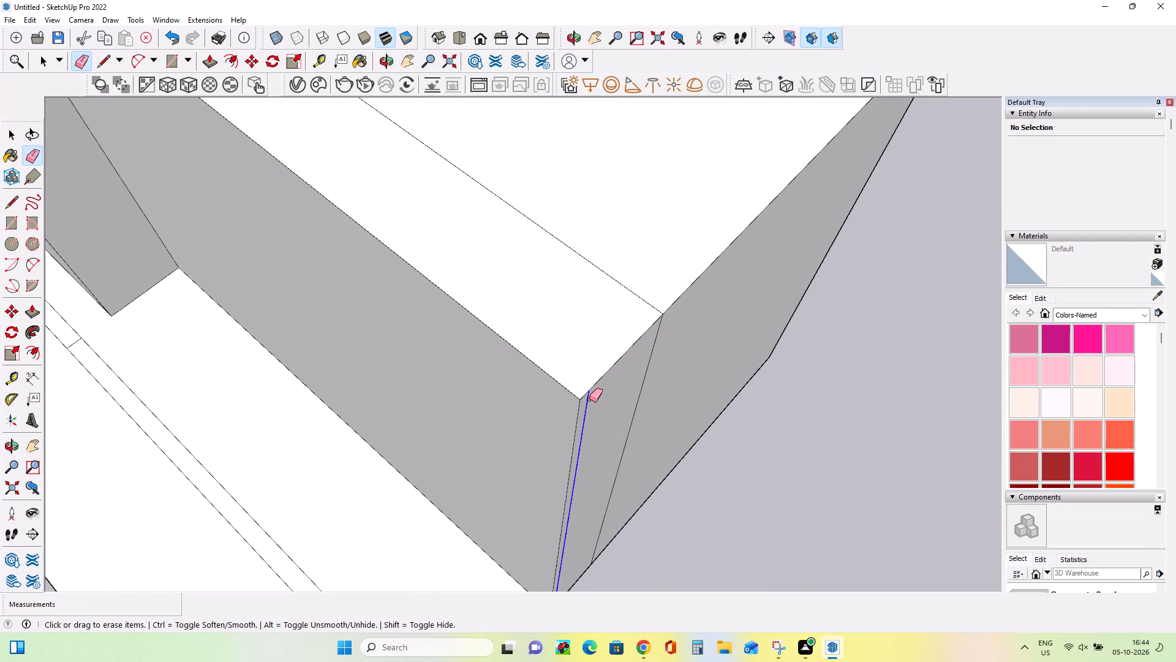
Push the lower right block's front face back about 1 ft 7 in.
scroll(563, 399, down, 11)
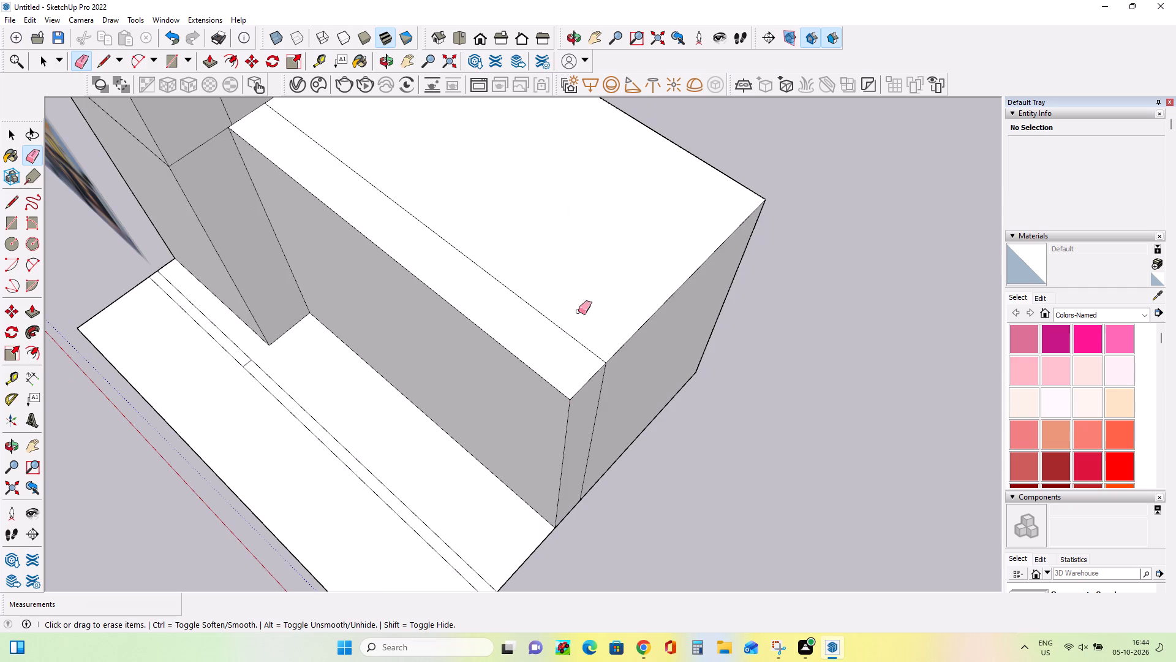
click(25, 314)
click(484, 351)
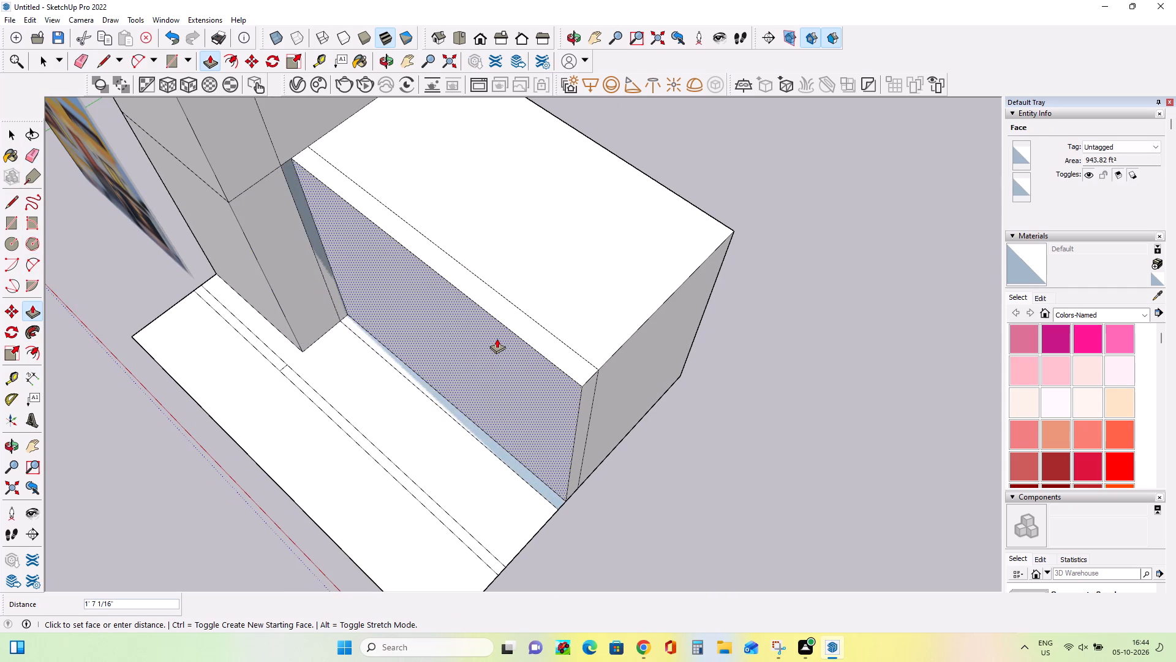
click(496, 340)
Erase the leftover lines around the lower block: on the ground in front, on the adjoining tower side and across its roof.
middle_drag(466, 426, 633, 373)
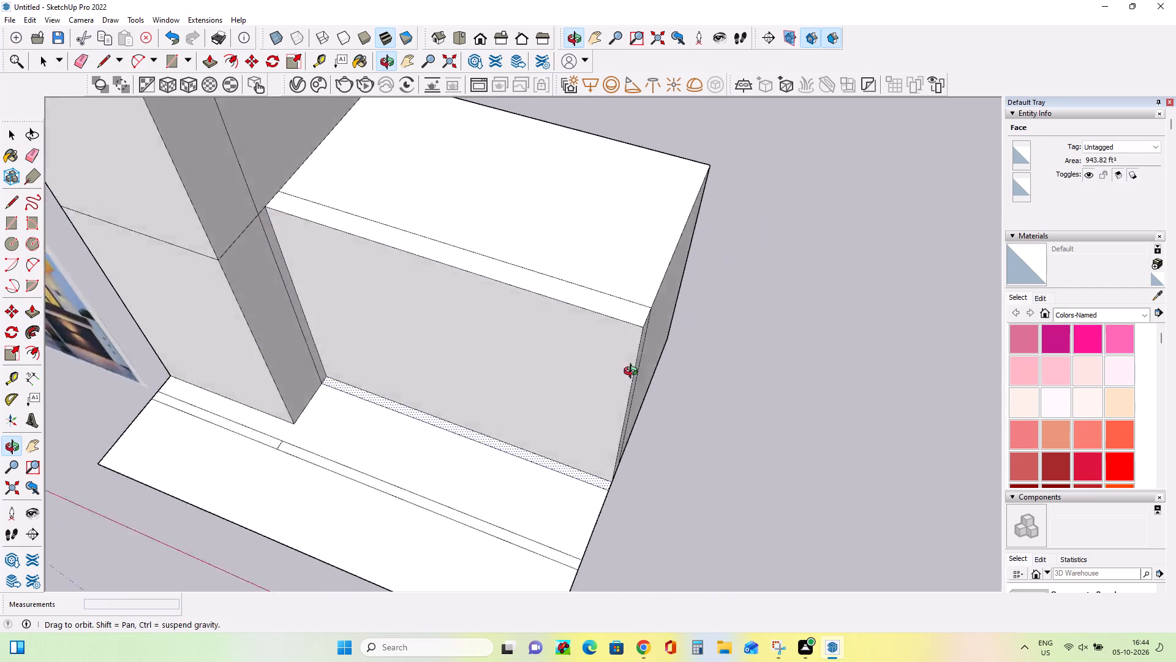
middle_drag(633, 373, 687, 355)
click(34, 156)
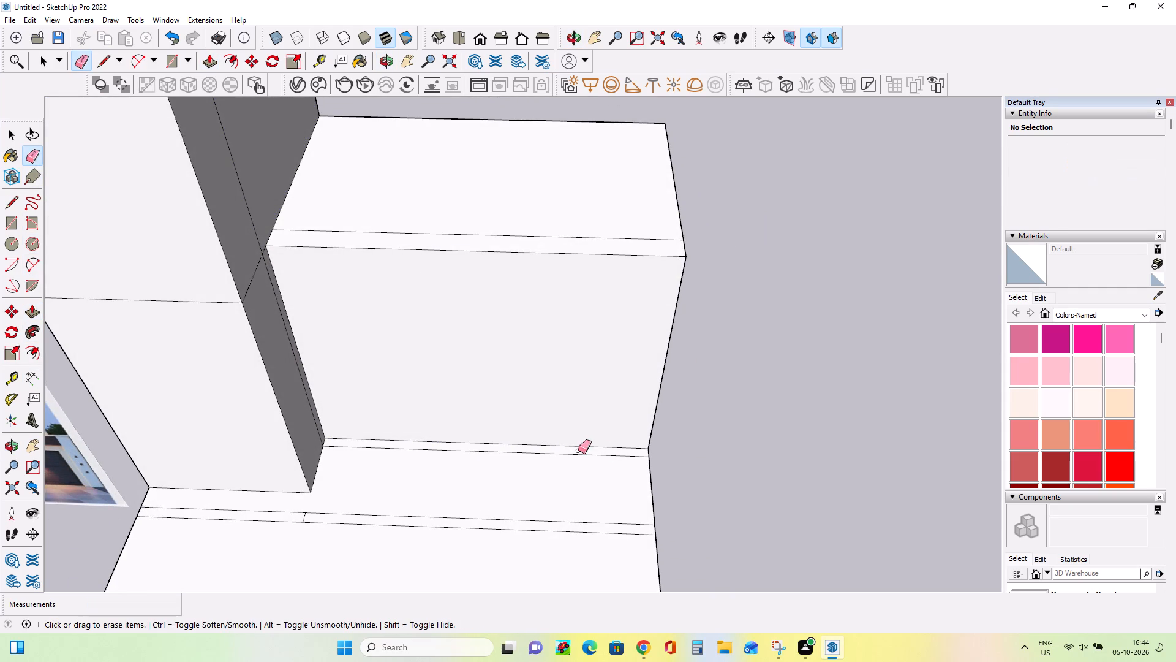
click(585, 454)
click(314, 418)
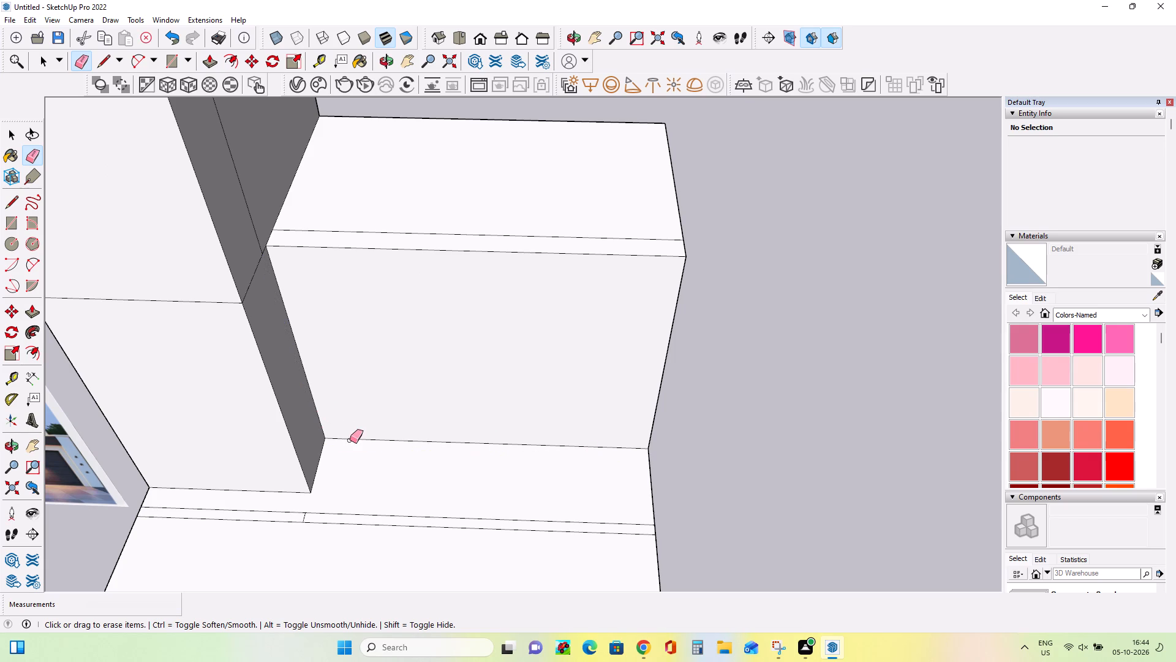
scroll(350, 439, down, 6)
middle_drag(347, 439, 411, 396)
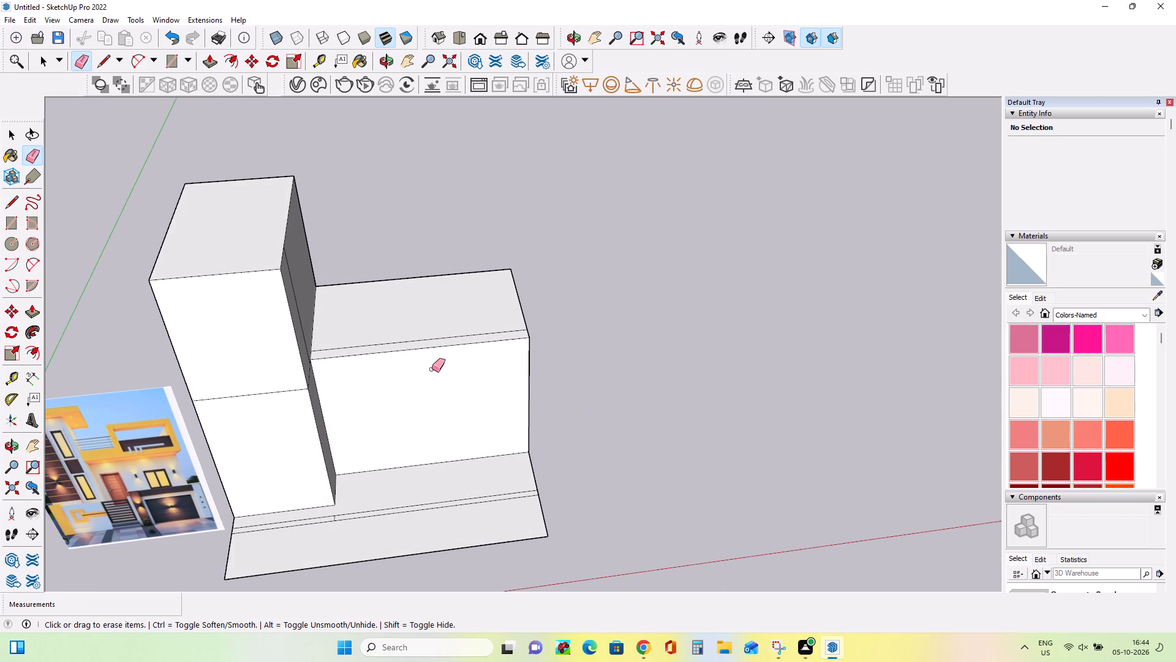
click(449, 336)
Erase the tall left block's leftover side edges and the floor line between storeys on its side and front.
middle_drag(338, 331, 229, 353)
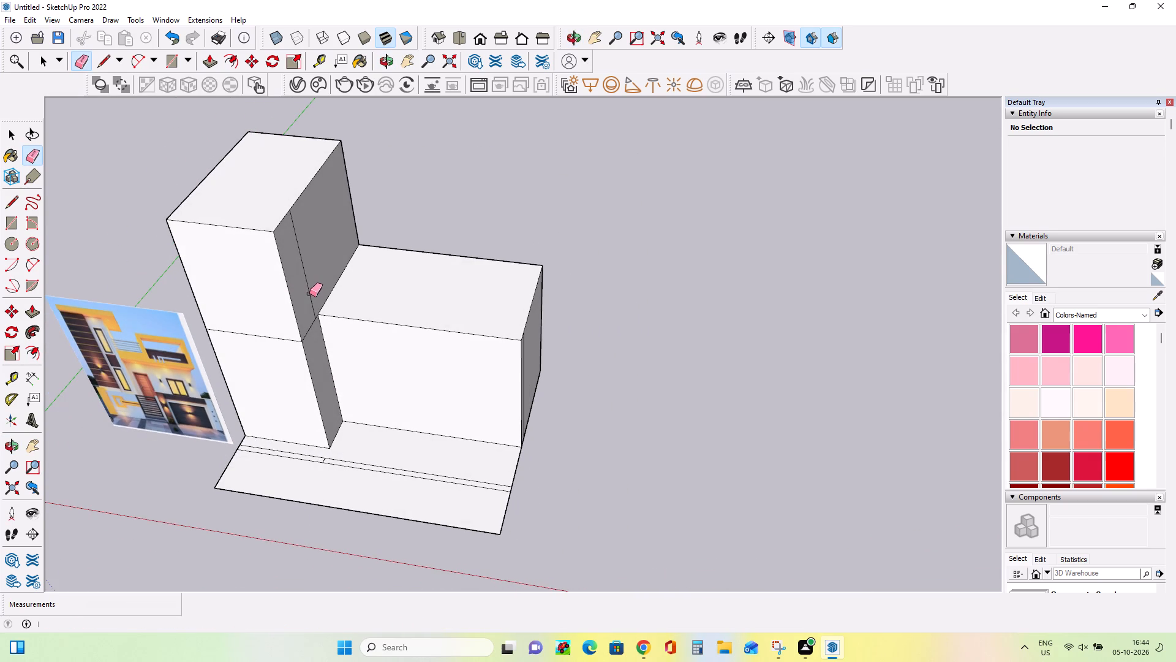
click(309, 294)
click(311, 327)
middle_drag(275, 406, 373, 362)
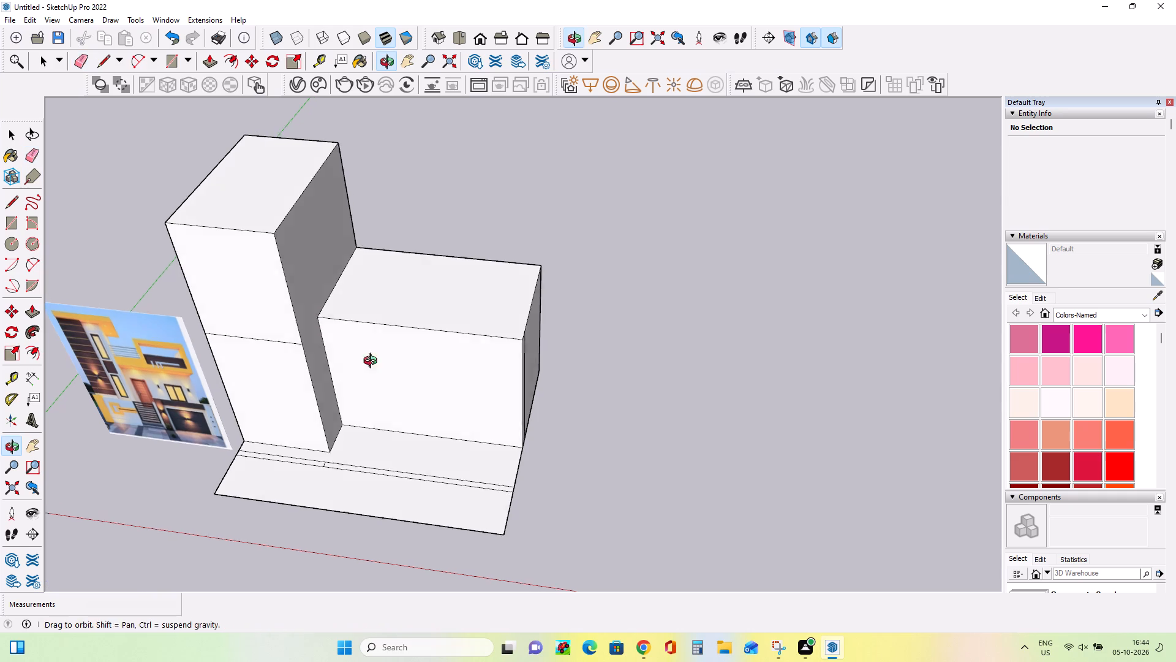
middle_drag(373, 362, 461, 287)
click(298, 357)
Pull the tall left block's side face toward the lower block outward about 10 in.
scroll(450, 445, down, 4)
middle_drag(433, 442, 388, 381)
scroll(461, 412, up, 3)
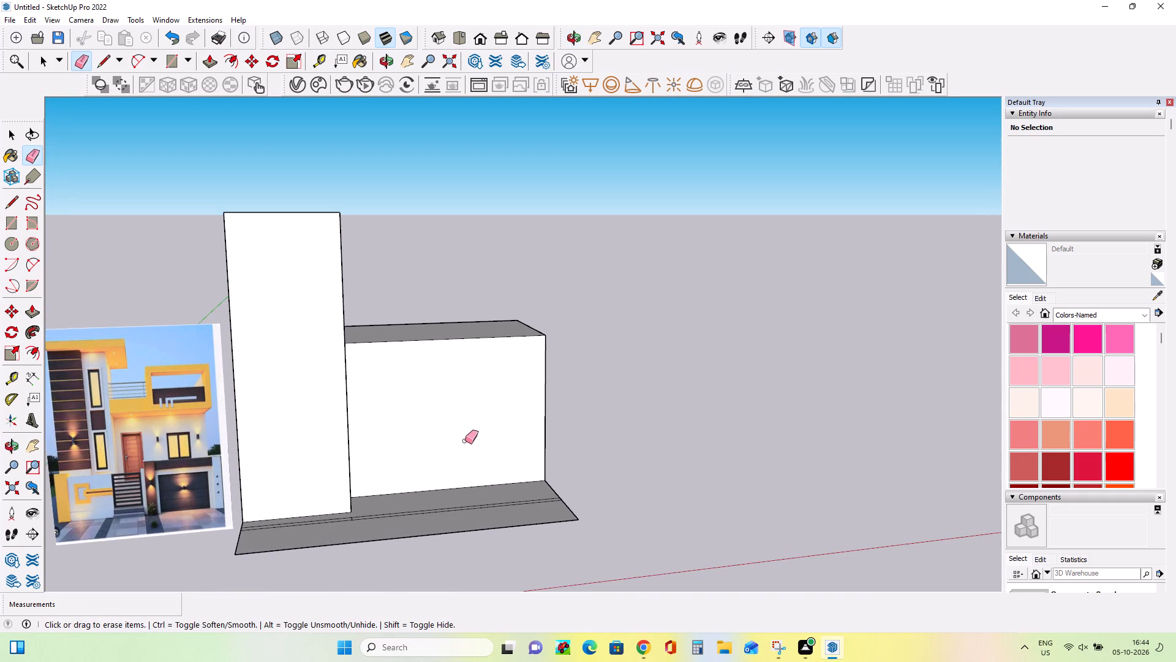
middle_drag(466, 441, 336, 457)
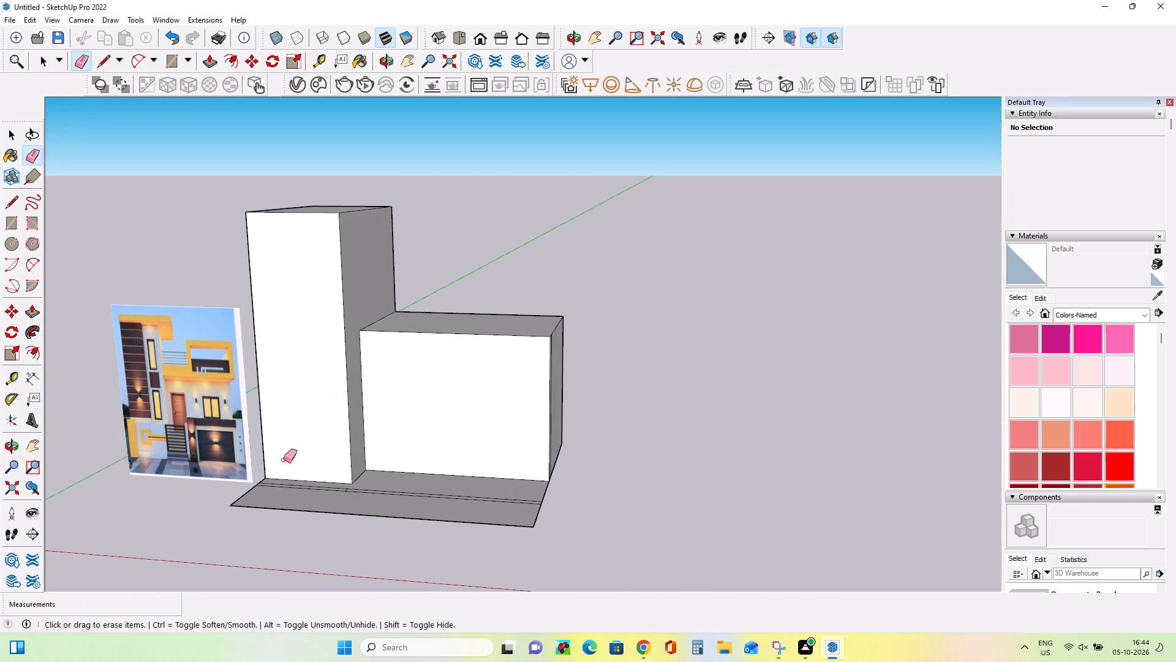
click(28, 309)
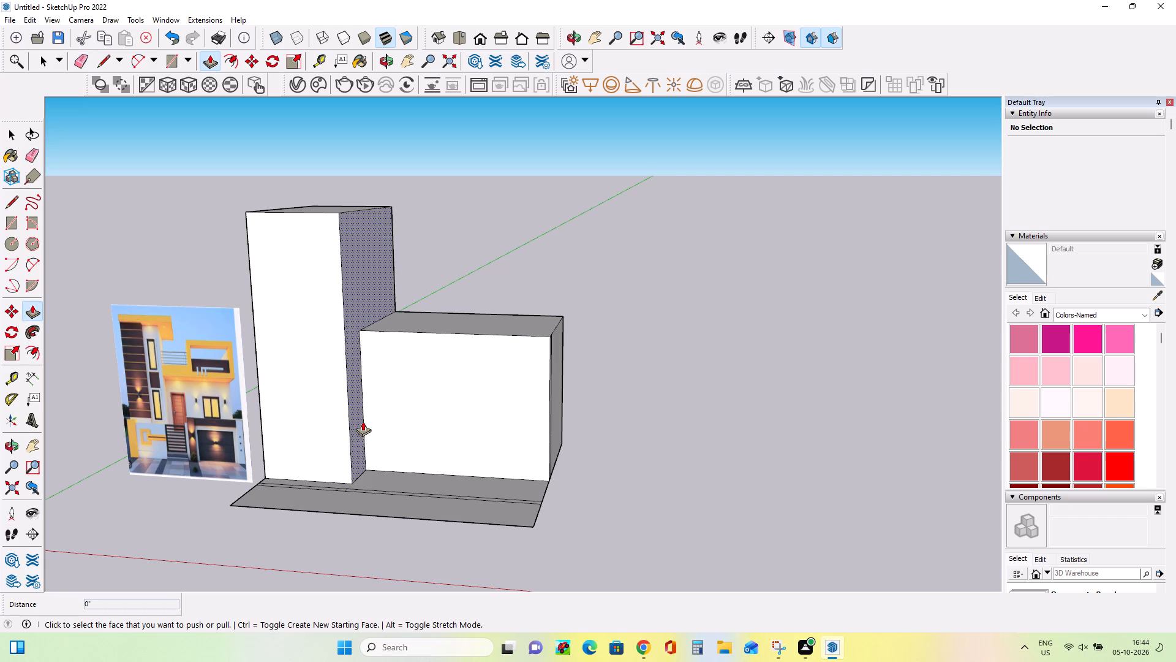
click(362, 421)
click(366, 422)
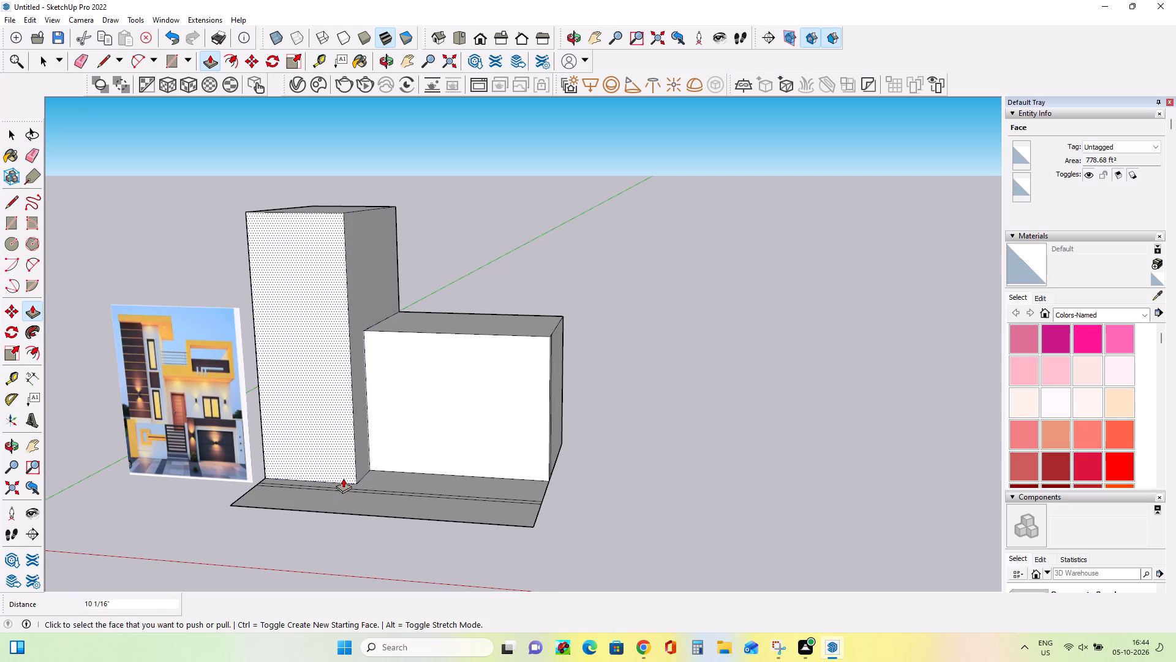
Examine the reference image's facade details and compare its proportions with the two building blocks from the front.
middle_drag(351, 478, 480, 455)
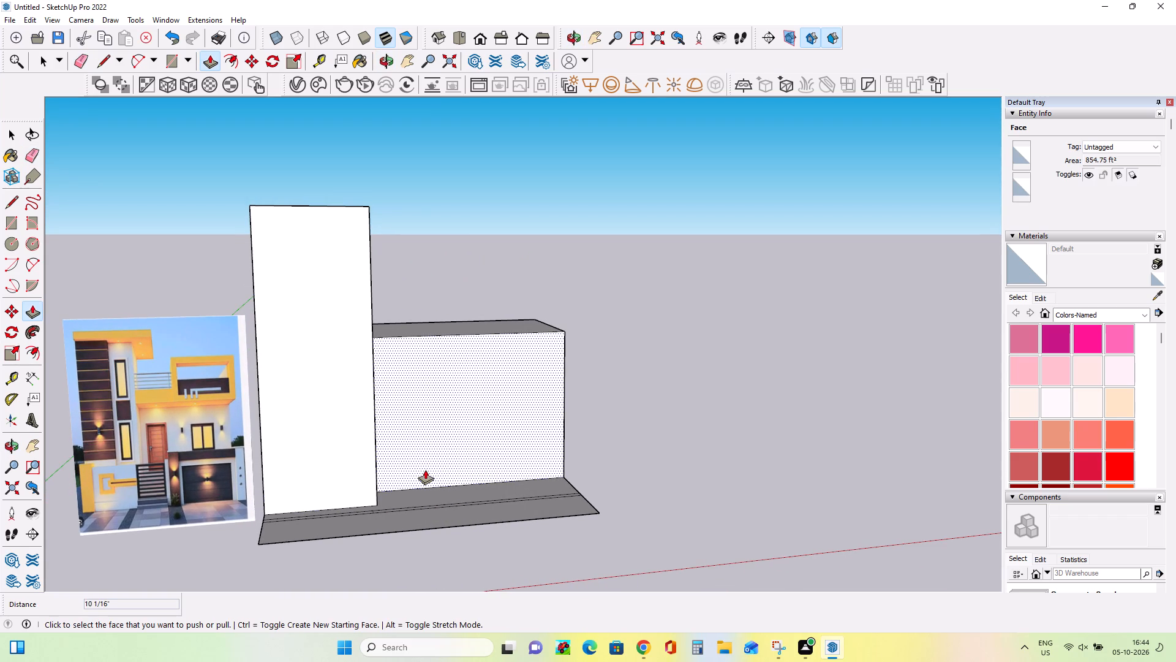
middle_drag(437, 496, 442, 538)
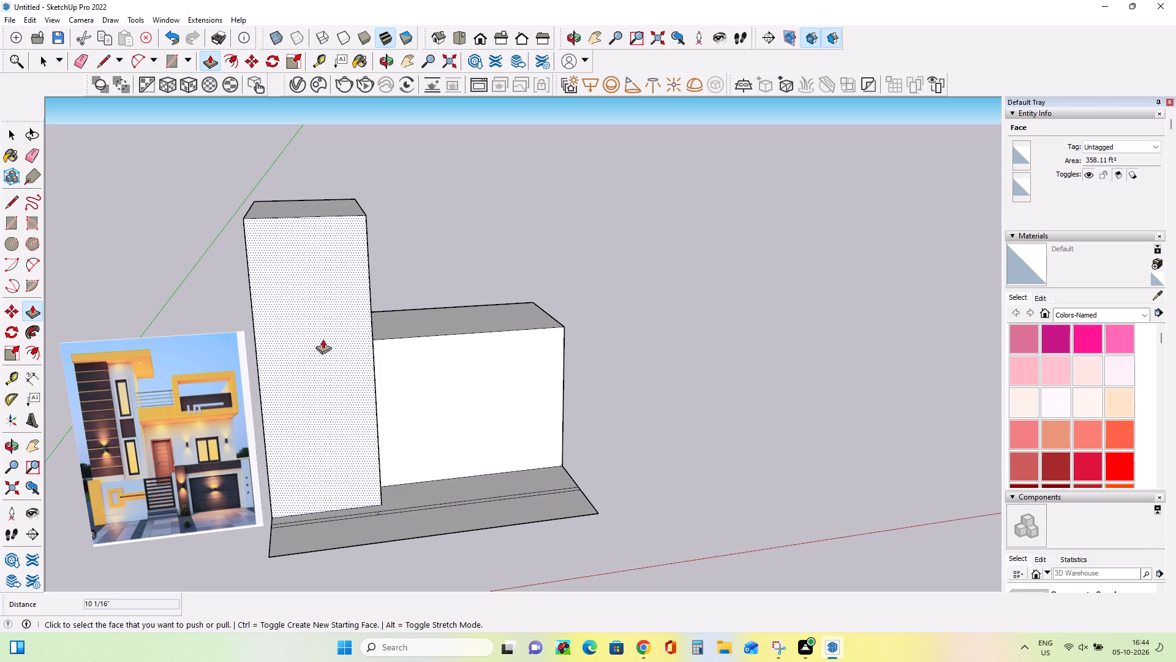
scroll(125, 446, up, 5)
scroll(125, 447, down, 1)
scroll(125, 447, up, 3)
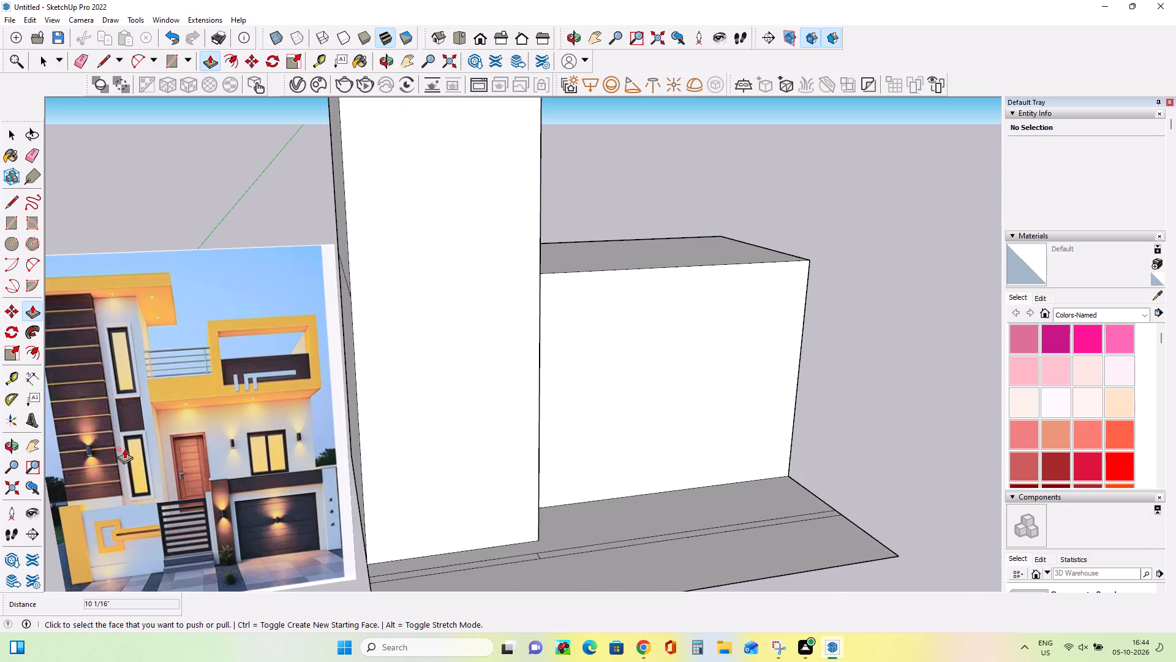
scroll(124, 449, up, 3)
middle_drag(124, 449, 132, 484)
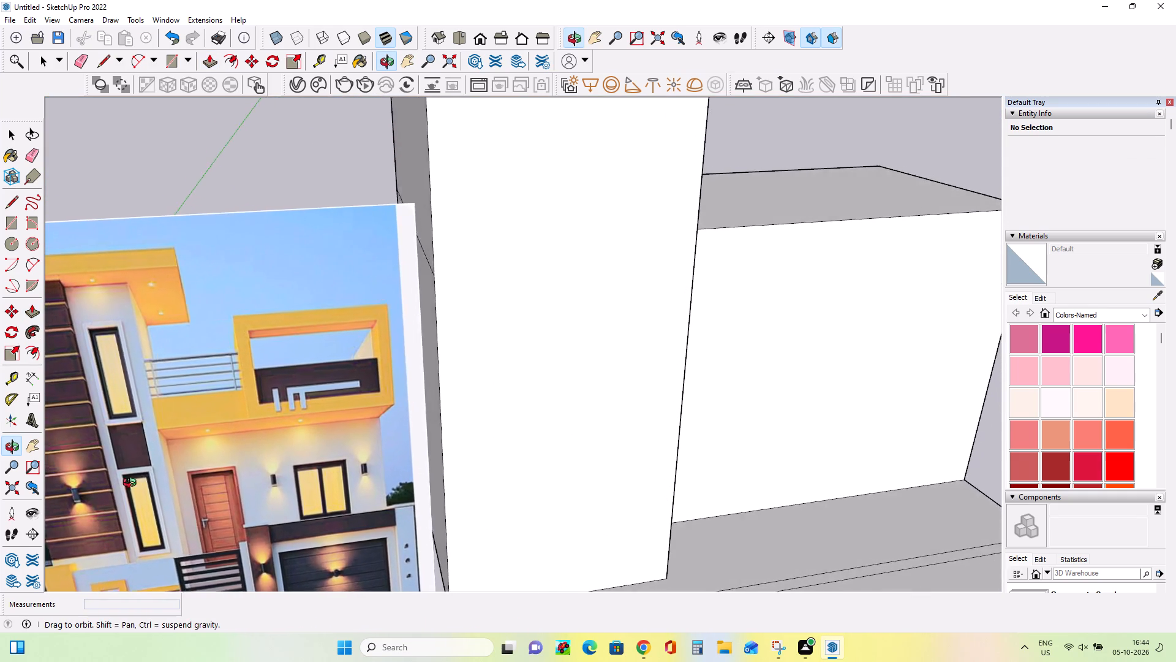
middle_drag(132, 484, 154, 463)
middle_drag(149, 451, 144, 446)
scroll(224, 473, down, 7)
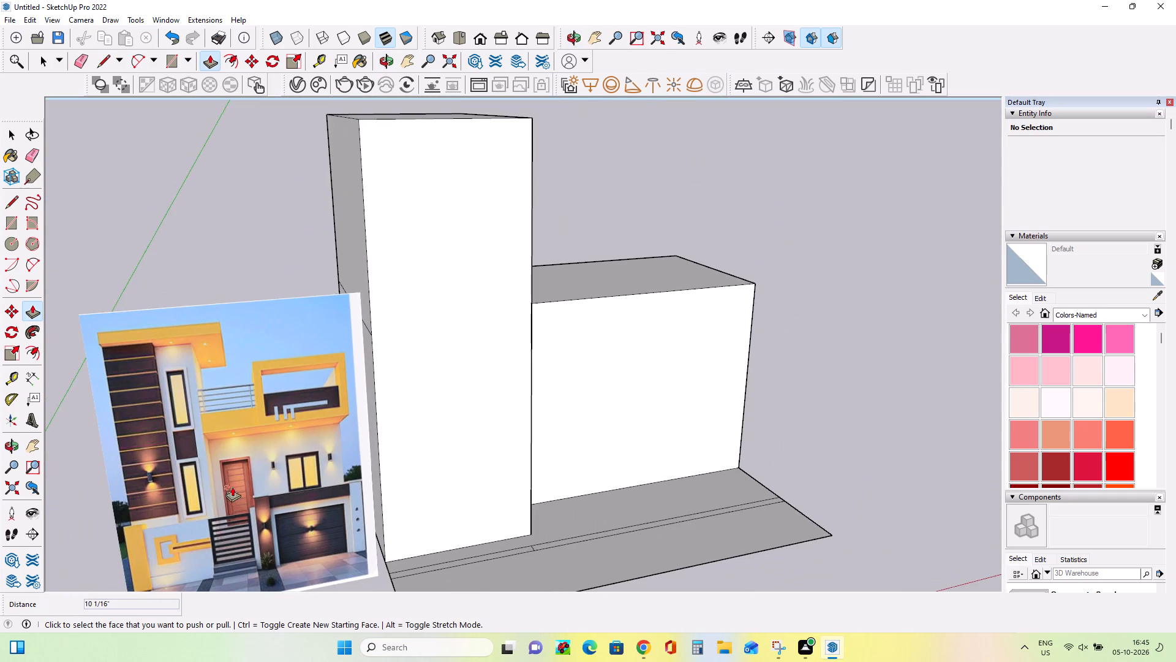
middle_drag(372, 515, 341, 499)
scroll(408, 515, down, 2)
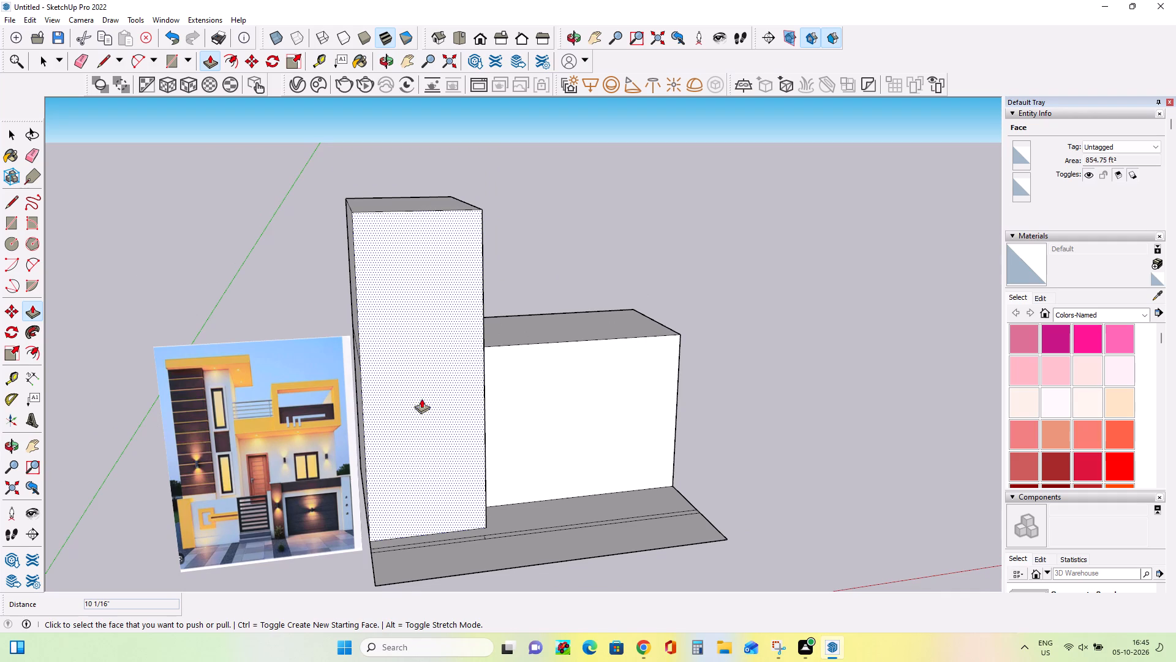
middle_drag(411, 398, 388, 401)
middle_drag(503, 286, 428, 286)
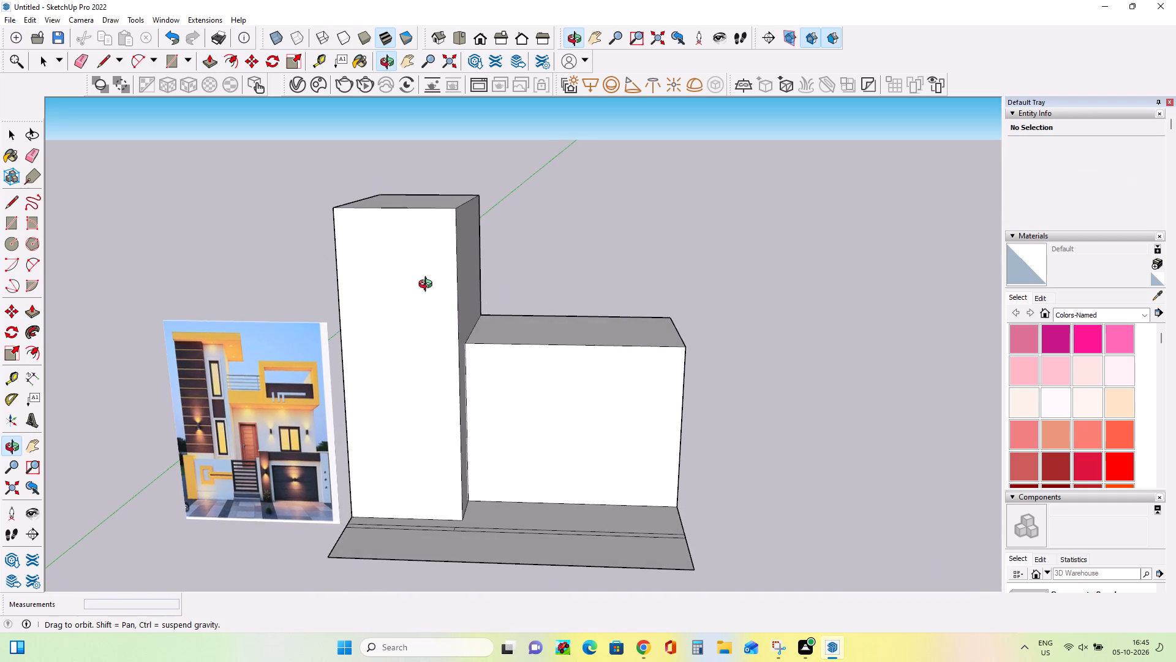
middle_drag(428, 286, 432, 287)
middle_click(433, 287)
middle_drag(486, 334, 484, 328)
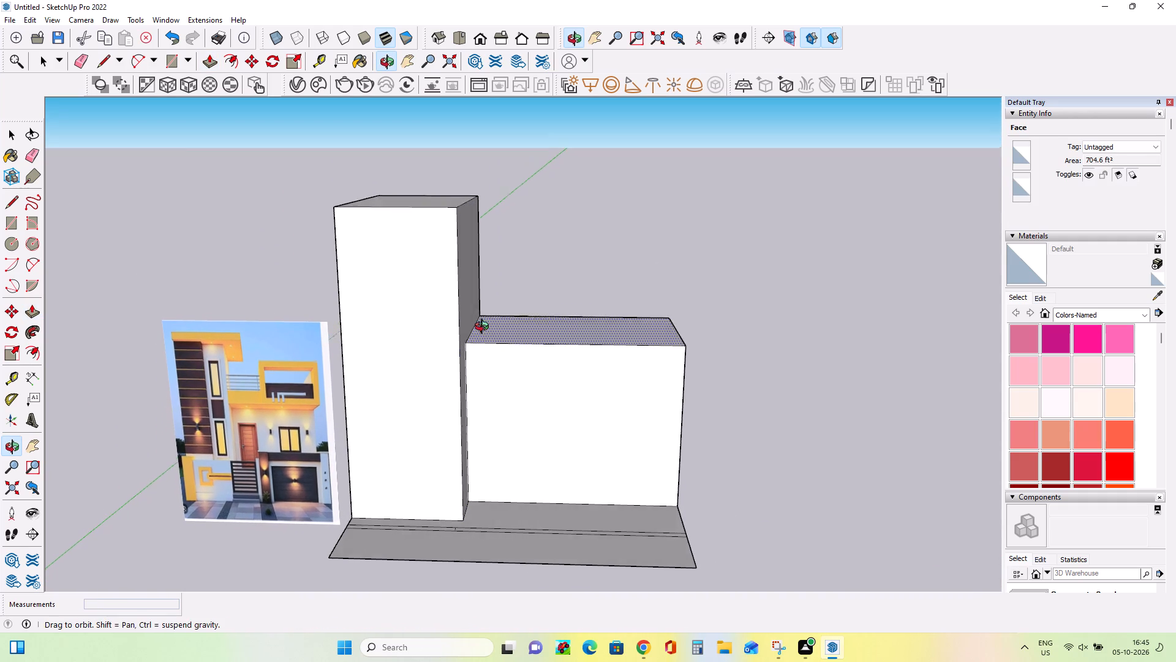
middle_drag(484, 328, 502, 316)
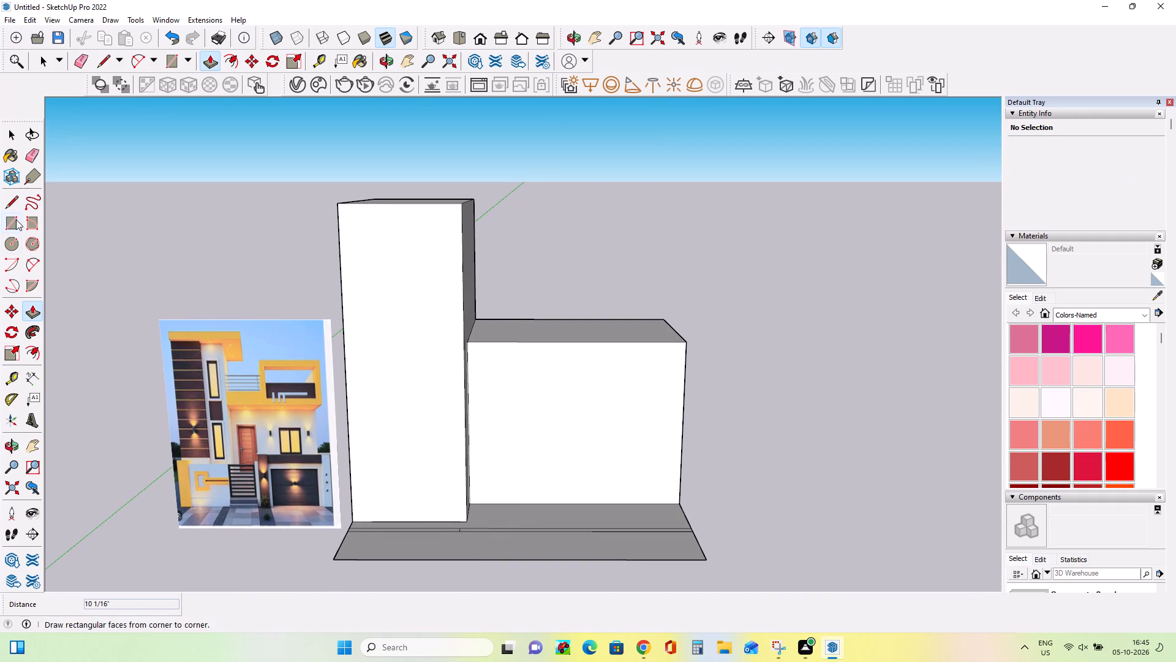
Draw a full-width rectangle about 17 ft 8 in by 3 ft 3 in along the top of the tall block's front face.
click(15, 221)
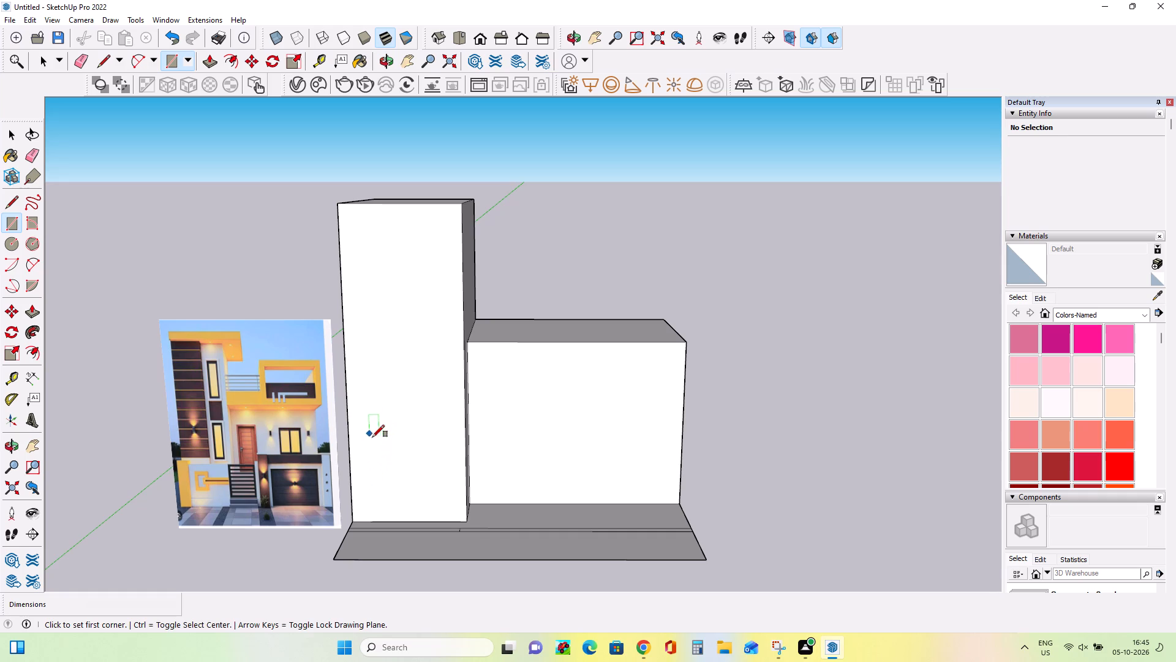
middle_drag(375, 437, 434, 437)
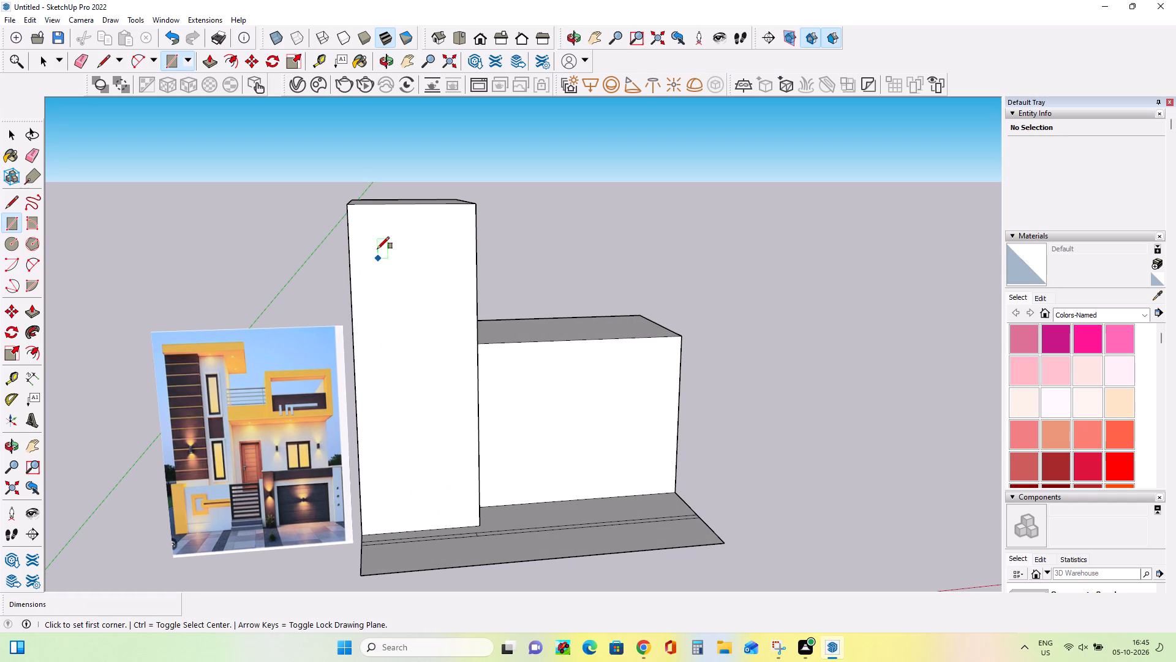
click(350, 207)
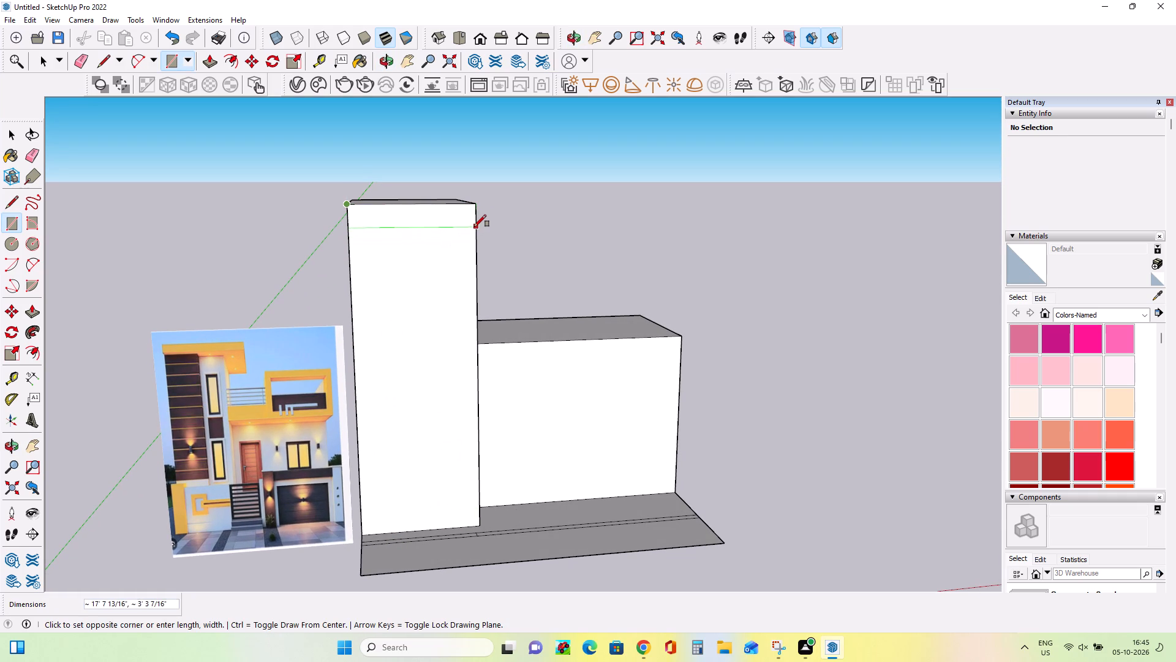
click(476, 225)
middle_drag(587, 359, 460, 403)
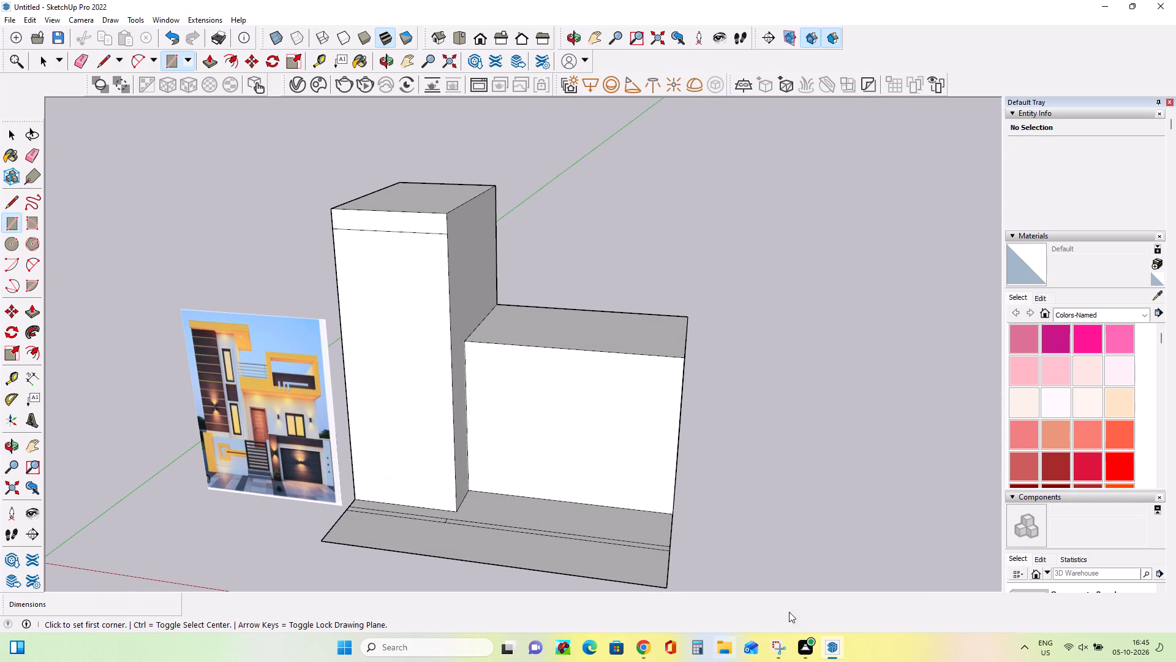
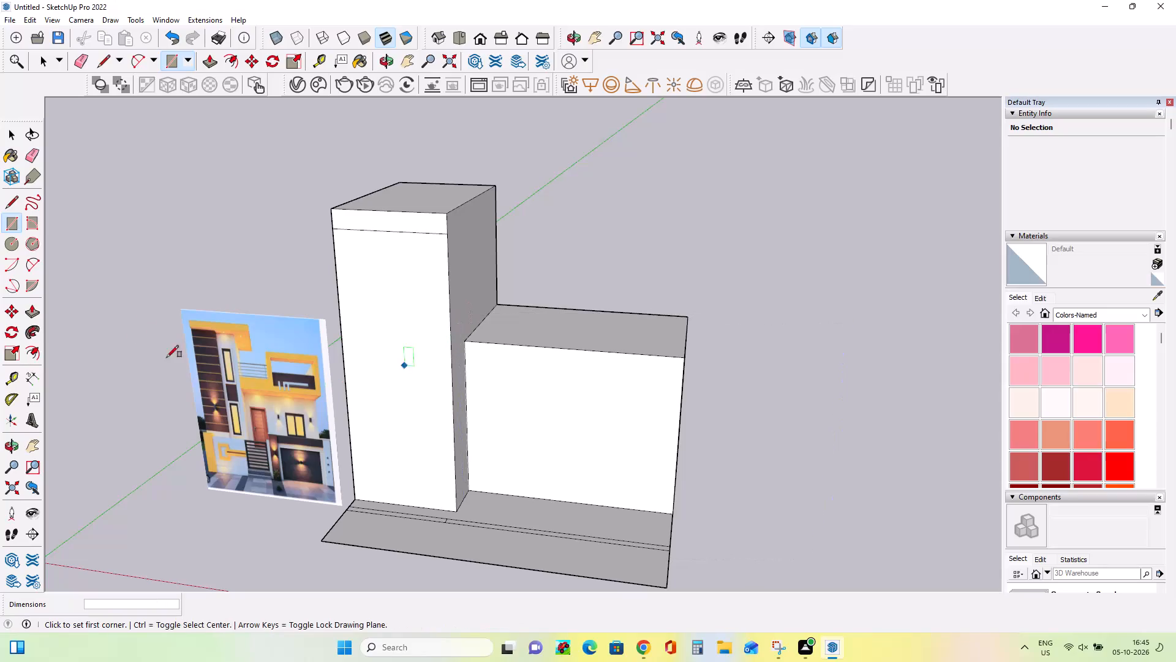
Draw a full-depth rectangle about 27 ft 6 in by 2 ft 11 in along the top of the tall block's side face.
middle_drag(655, 325, 546, 369)
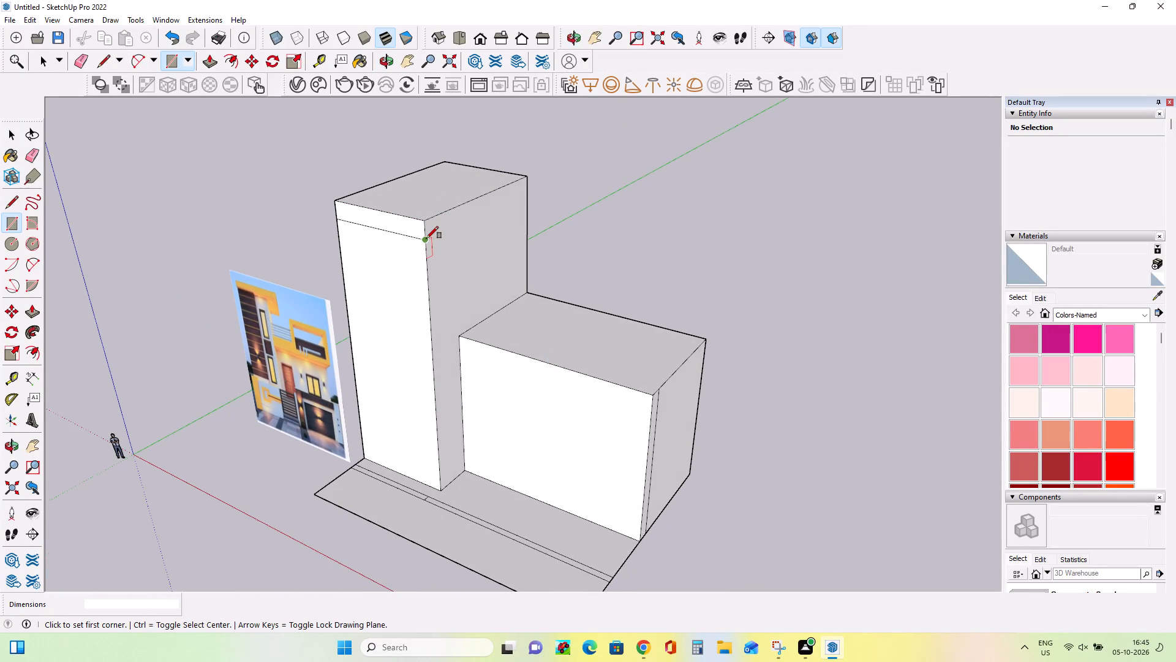
click(426, 238)
click(526, 181)
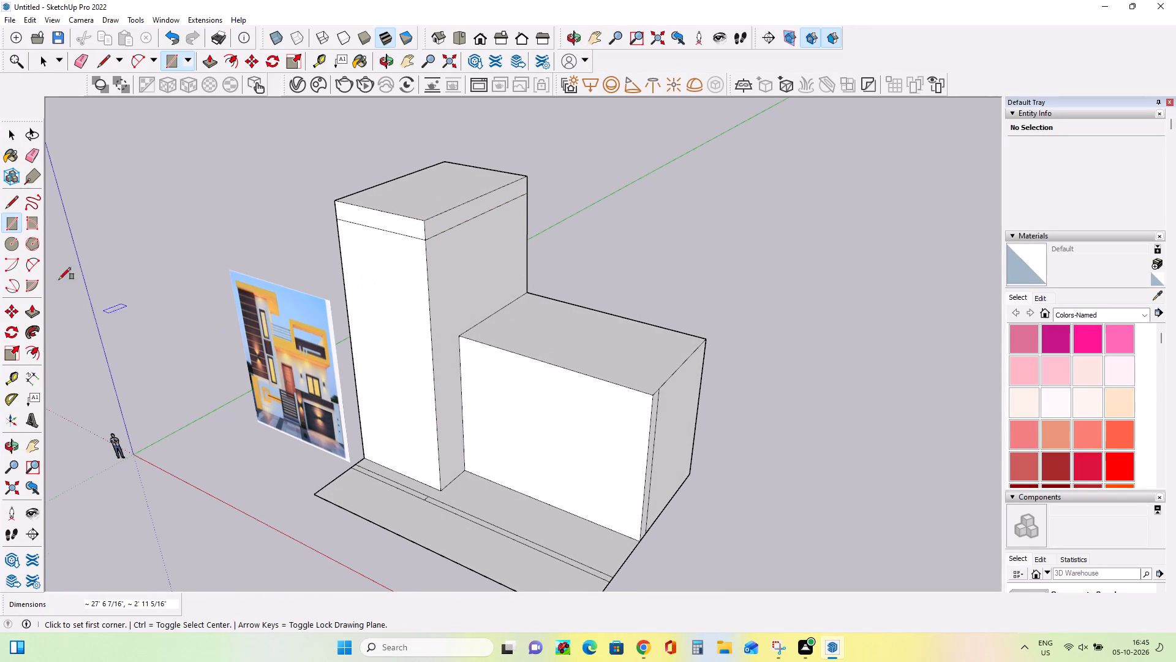
Pull the top band on the tall block's front face outward about 1 ft 9 in.
click(37, 308)
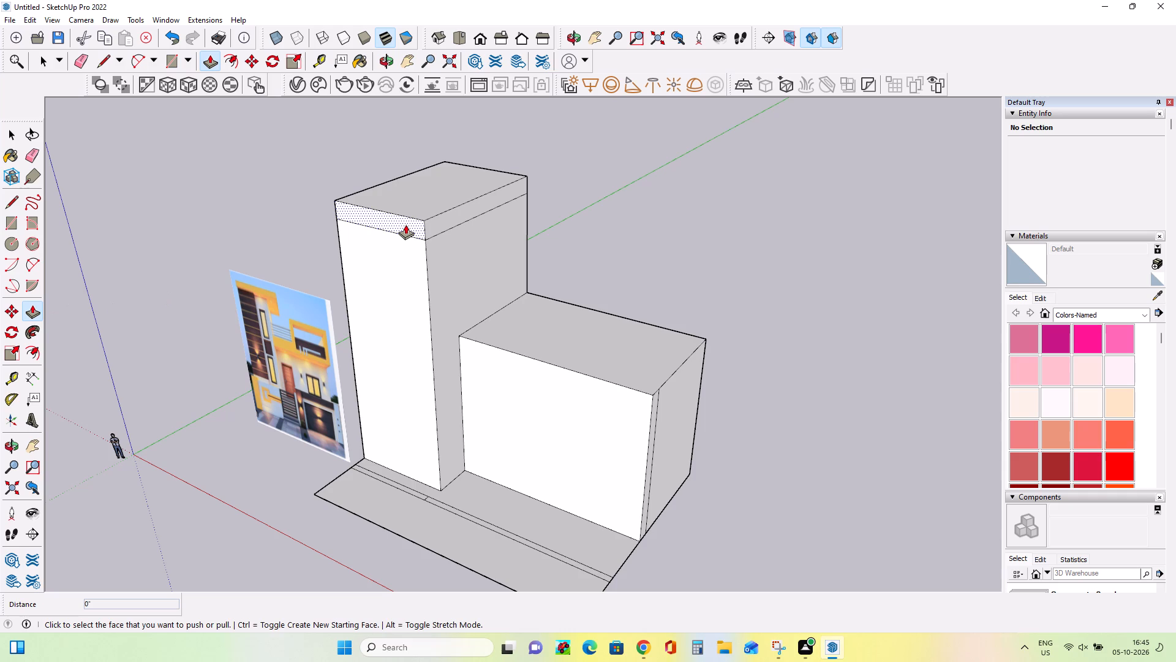
click(405, 224)
click(401, 234)
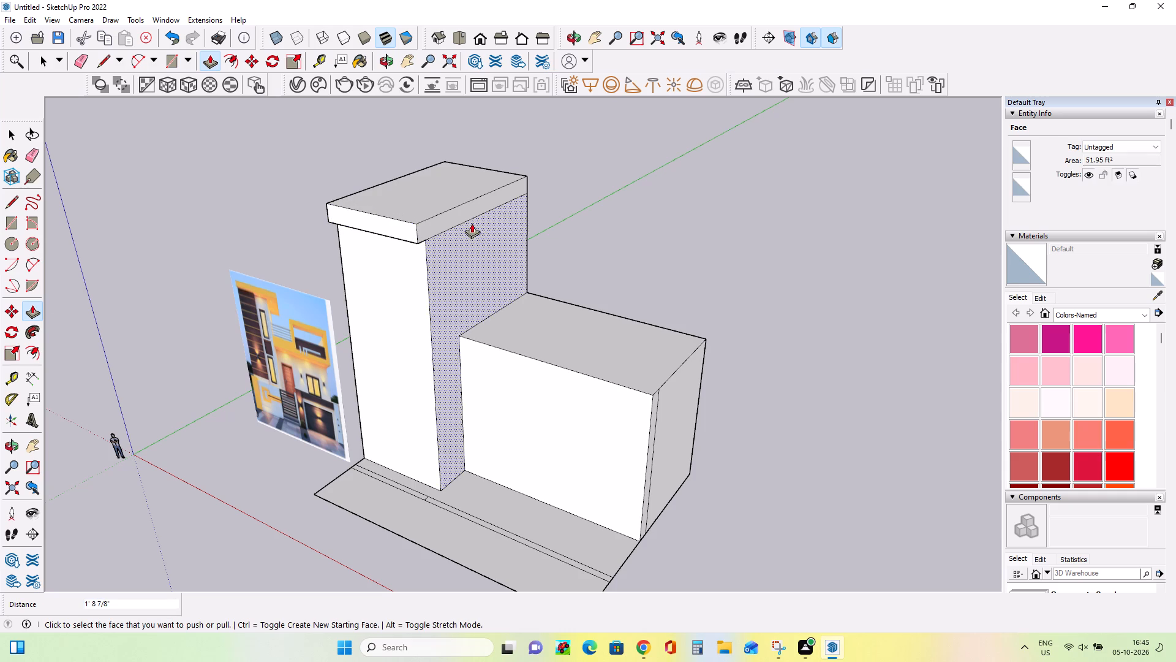
Pull the tall block's side top band outward over the lower block about 4 ft 1 in, and extend it another 3 ft 5 in.
click(451, 215)
click(472, 226)
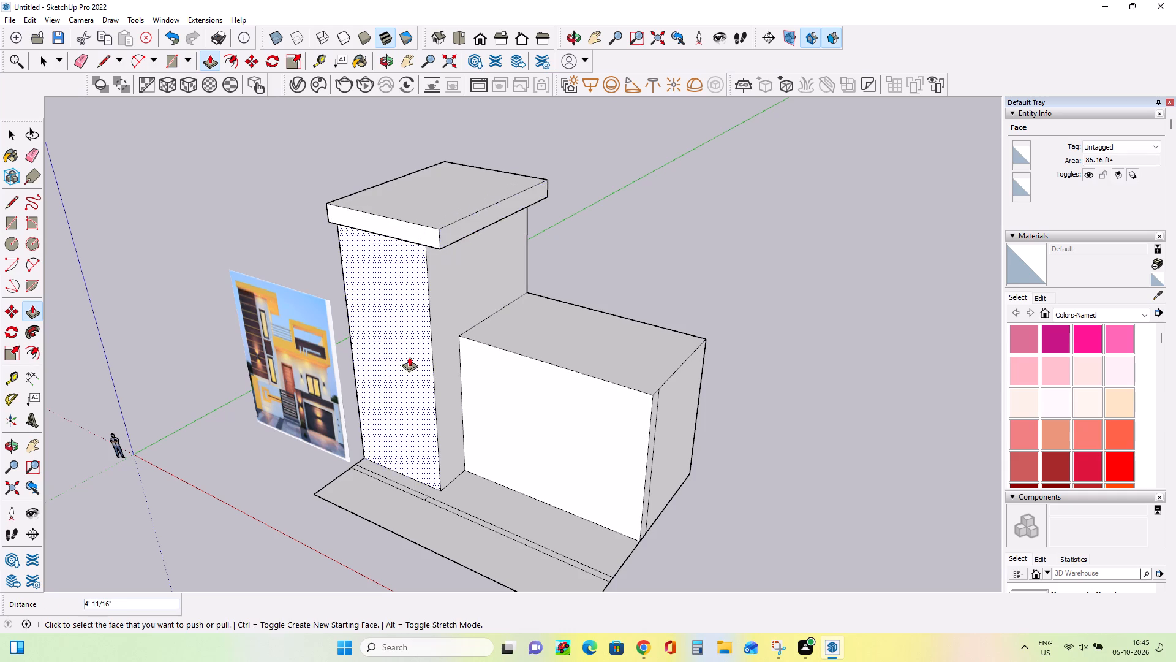
middle_drag(410, 357, 540, 238)
click(502, 194)
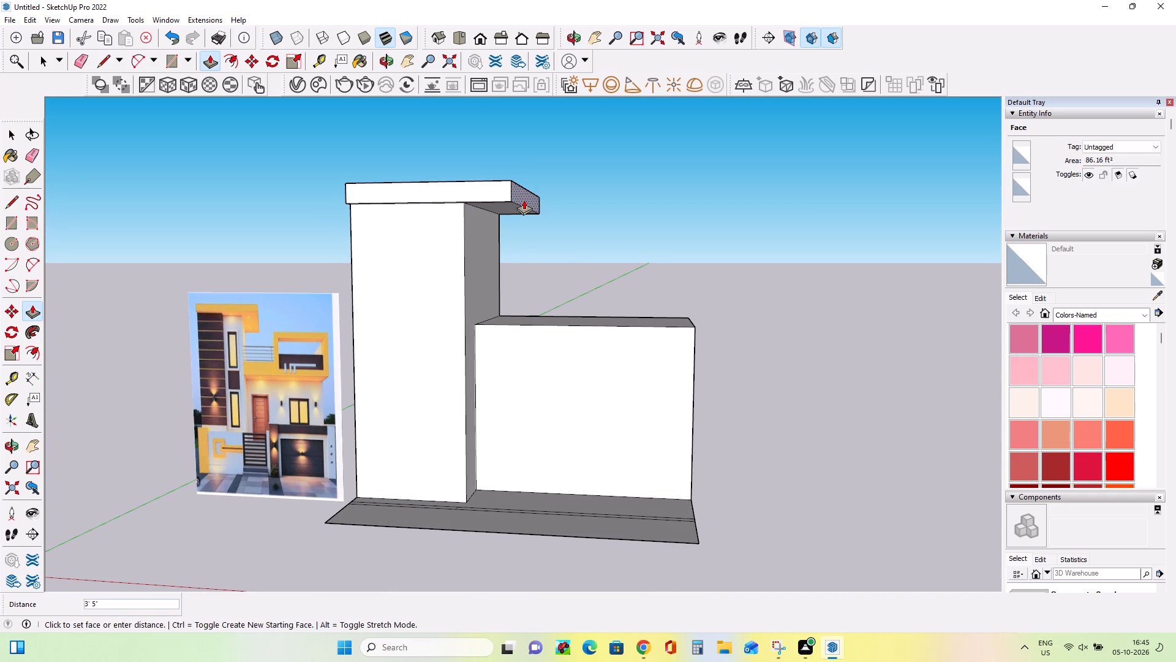
click(524, 200)
middle_drag(538, 329, 637, 372)
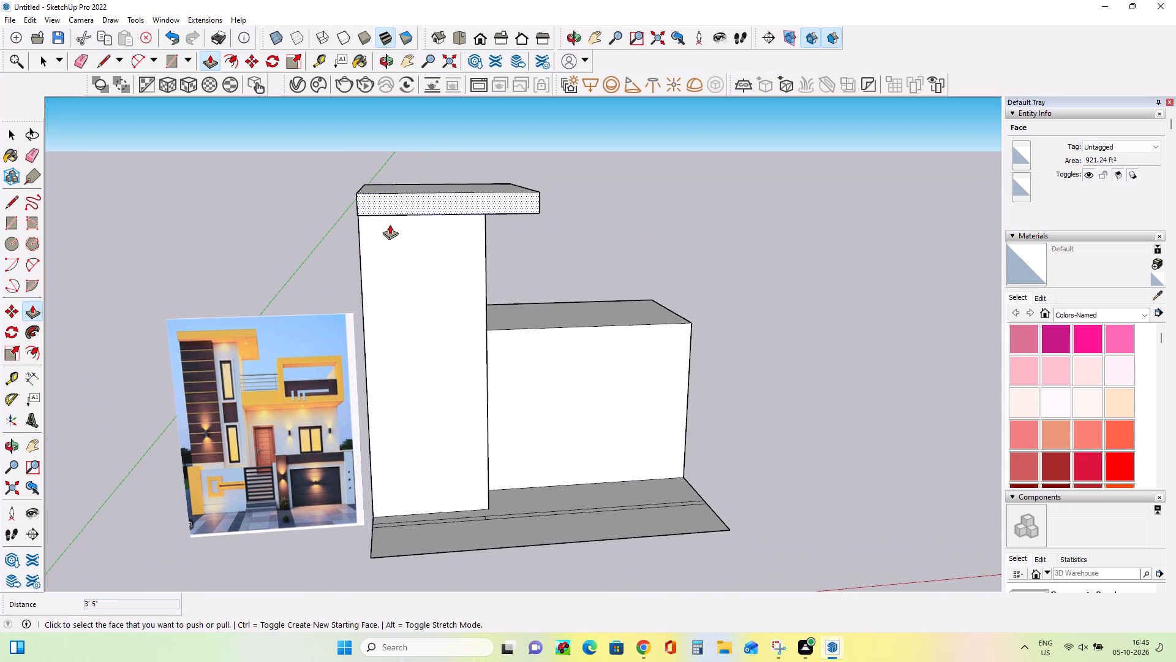
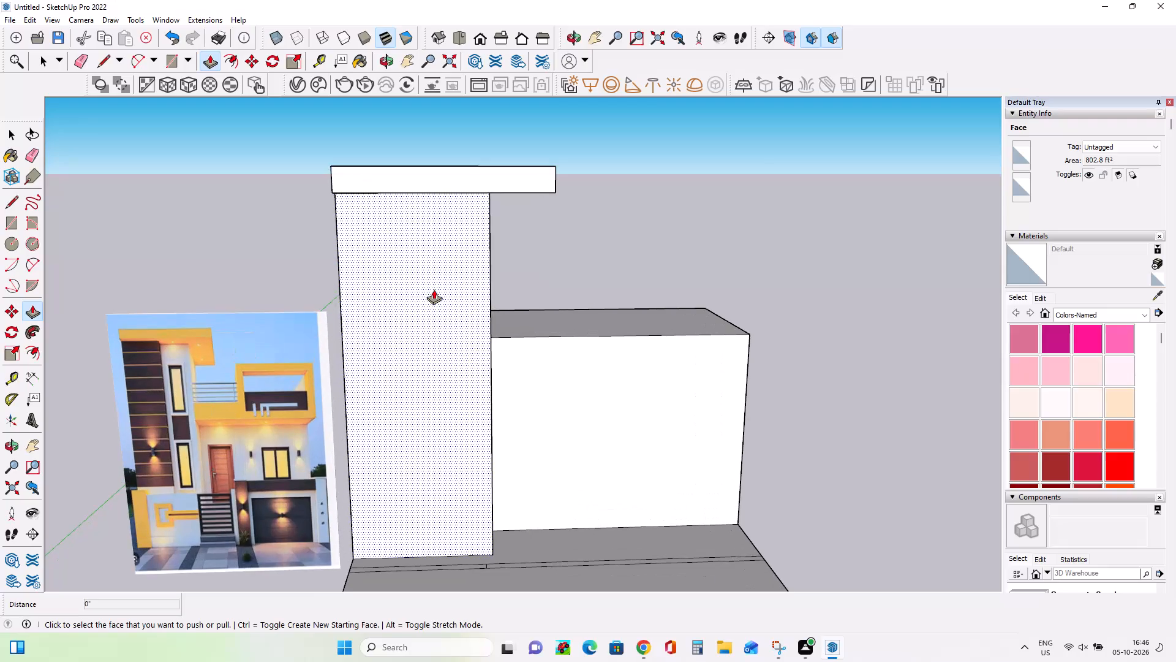
Pull the front face of the tall block's top band outward by about another 1 ft 10 in.
middle_drag(473, 256, 652, 202)
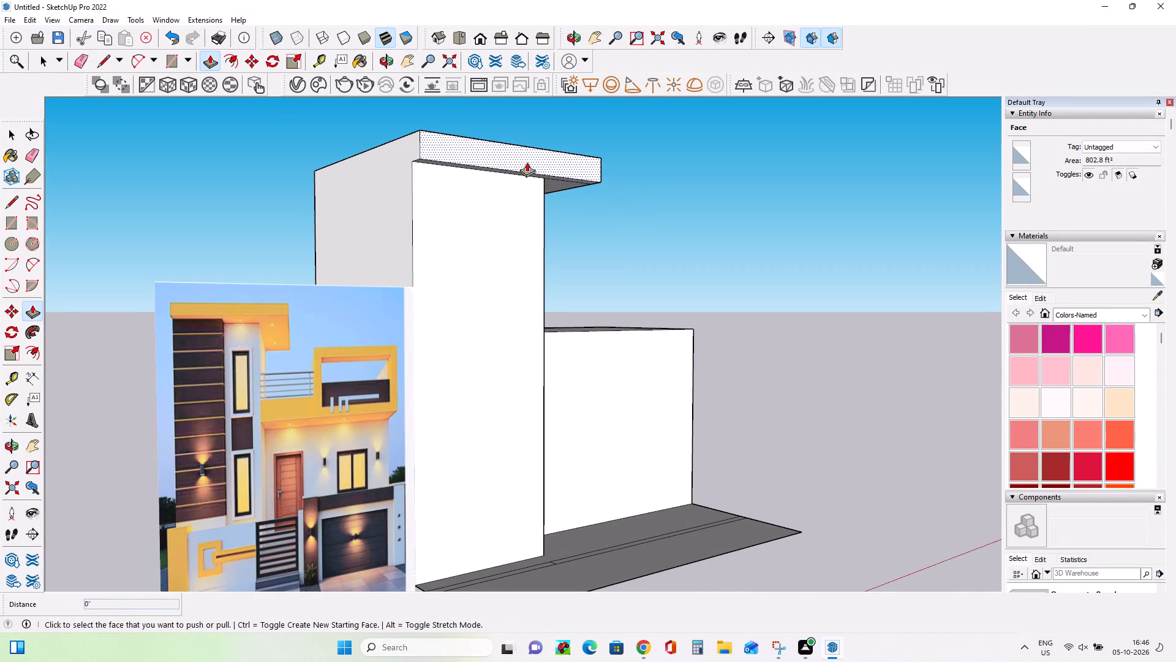
click(519, 154)
click(529, 154)
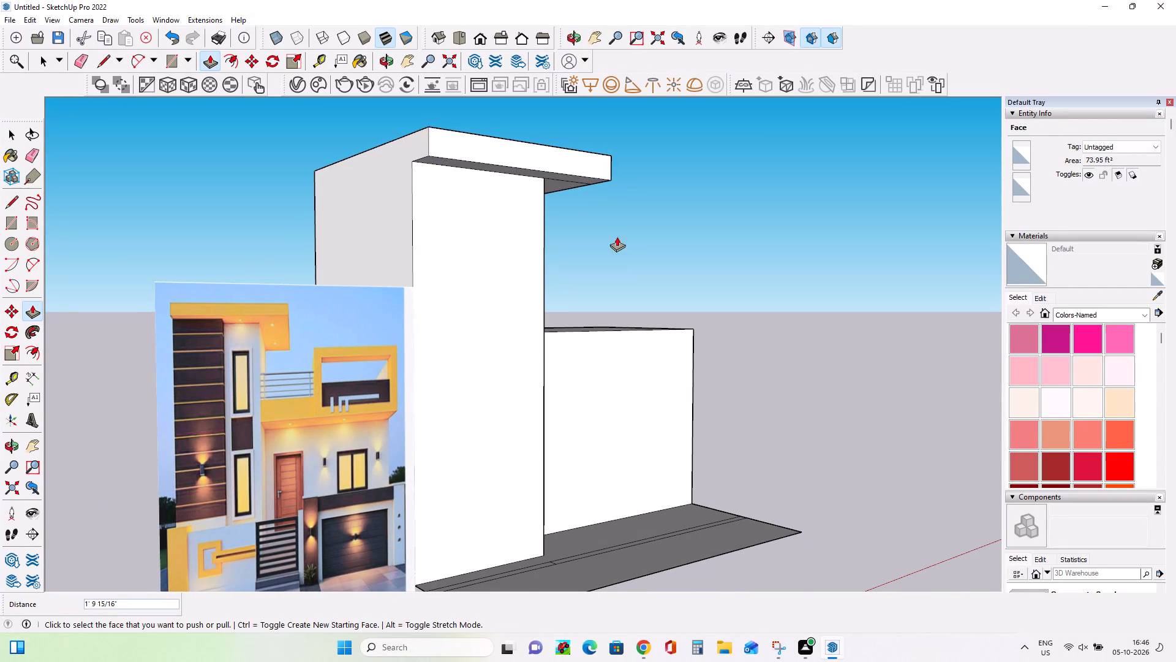
Draw a rectangle about 29 ft 8 in high by 8 ft 6 in wide from the top-left corner of the tall block's front face.
middle_drag(617, 237, 491, 257)
middle_drag(484, 253, 483, 268)
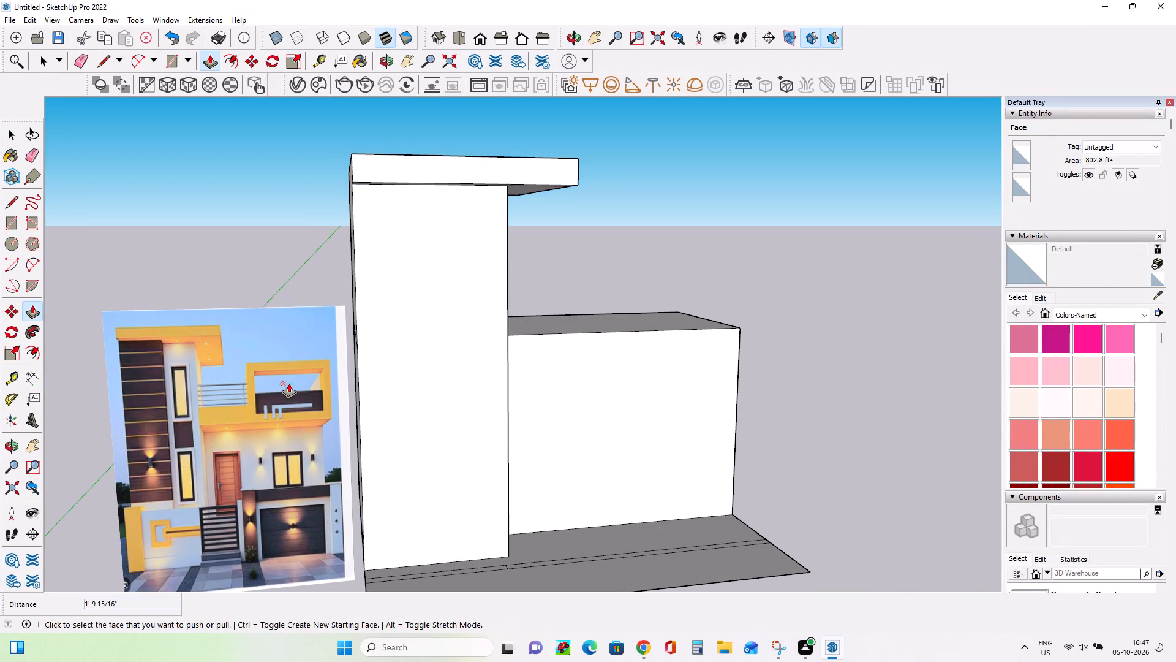
click(9, 219)
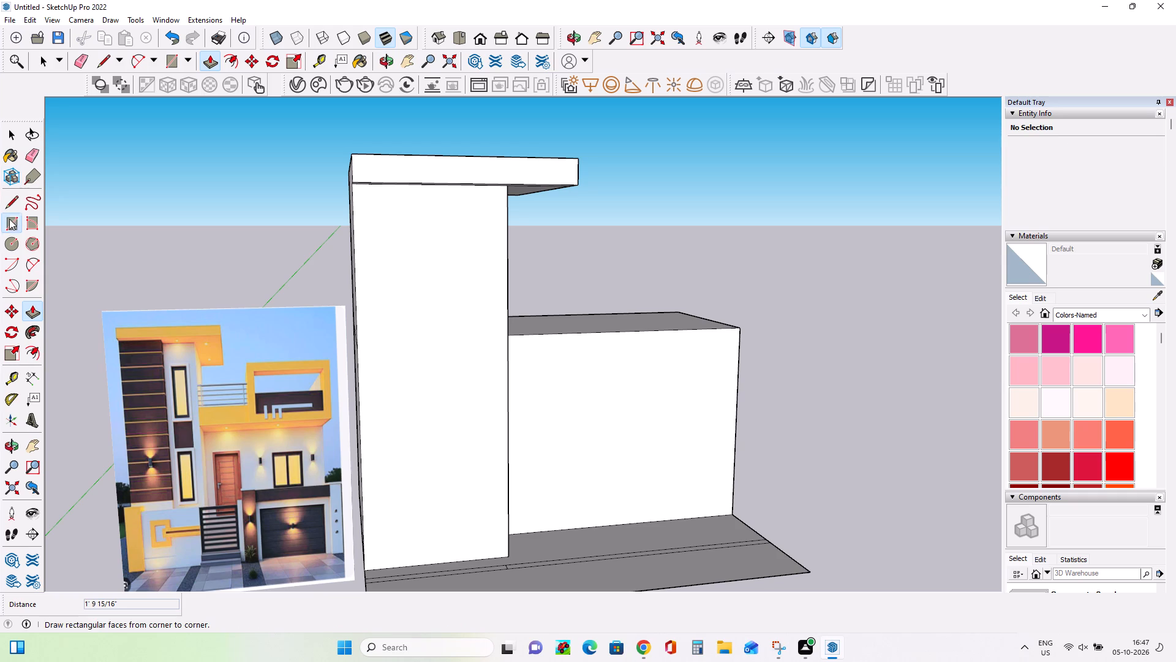
middle_drag(366, 241, 383, 180)
click(367, 164)
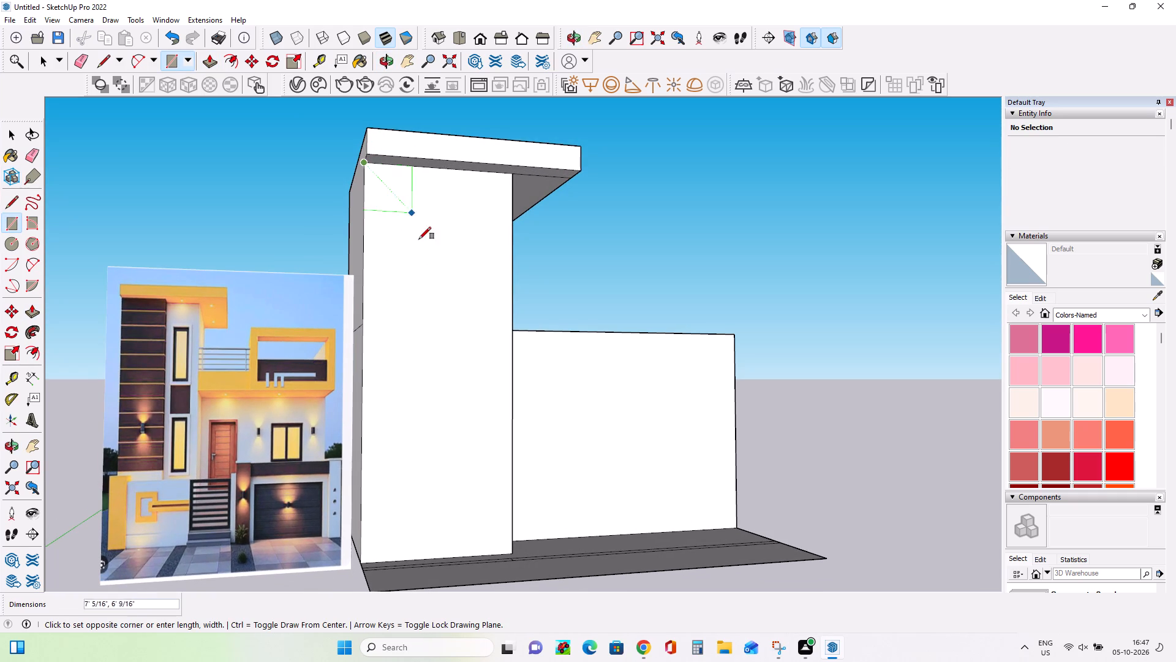
click(436, 421)
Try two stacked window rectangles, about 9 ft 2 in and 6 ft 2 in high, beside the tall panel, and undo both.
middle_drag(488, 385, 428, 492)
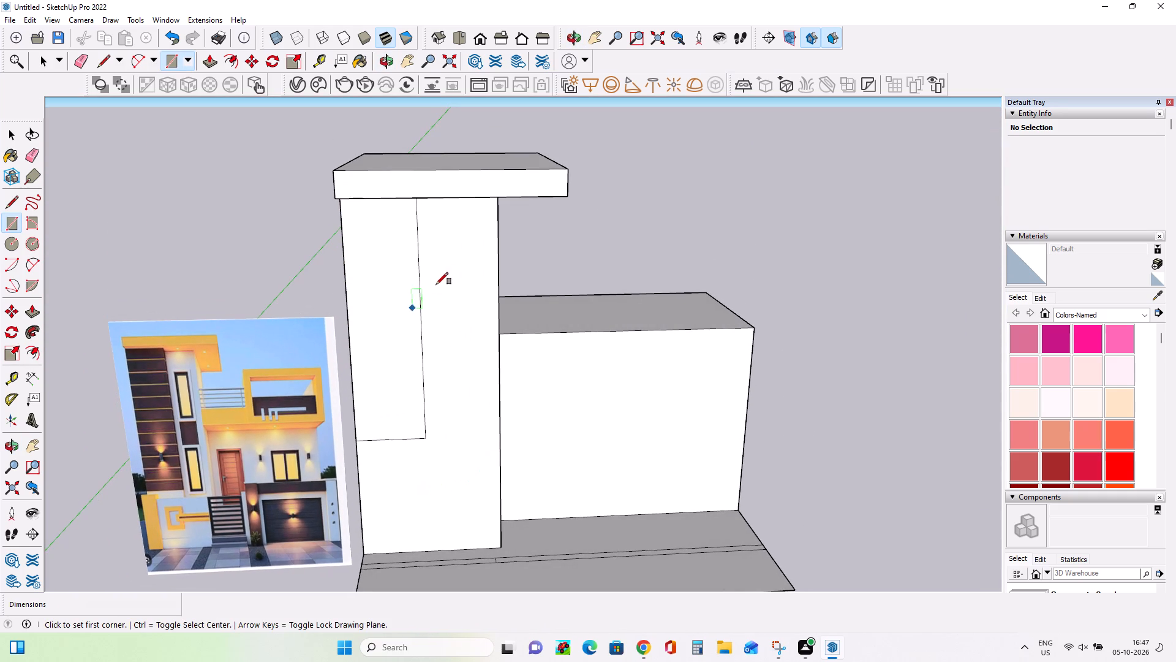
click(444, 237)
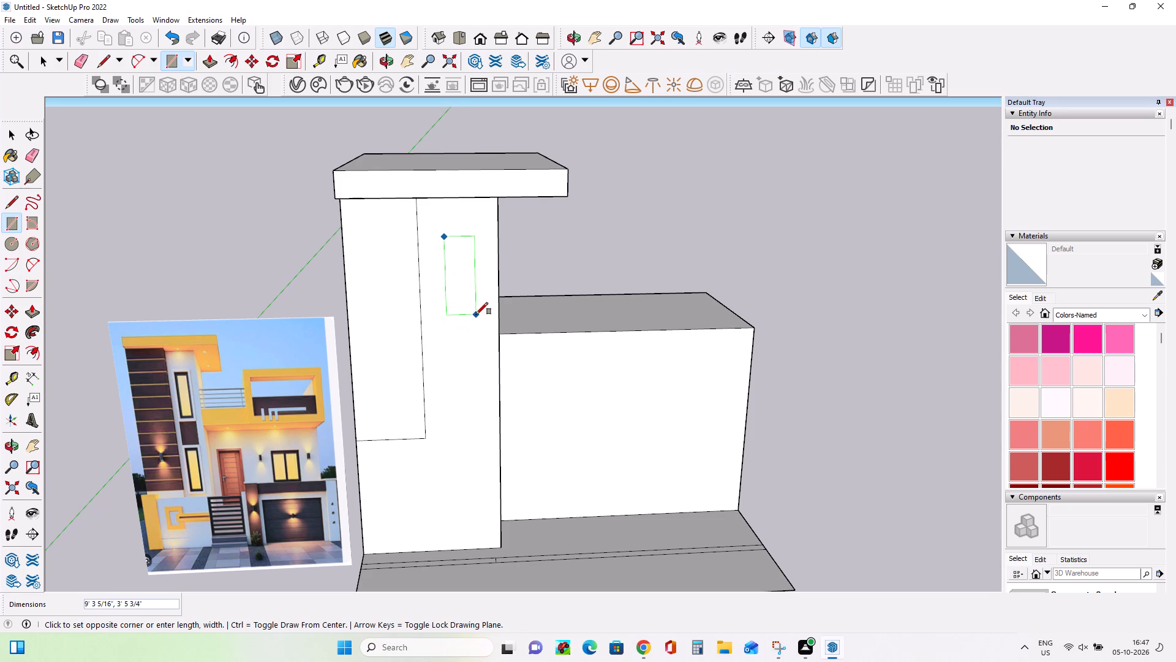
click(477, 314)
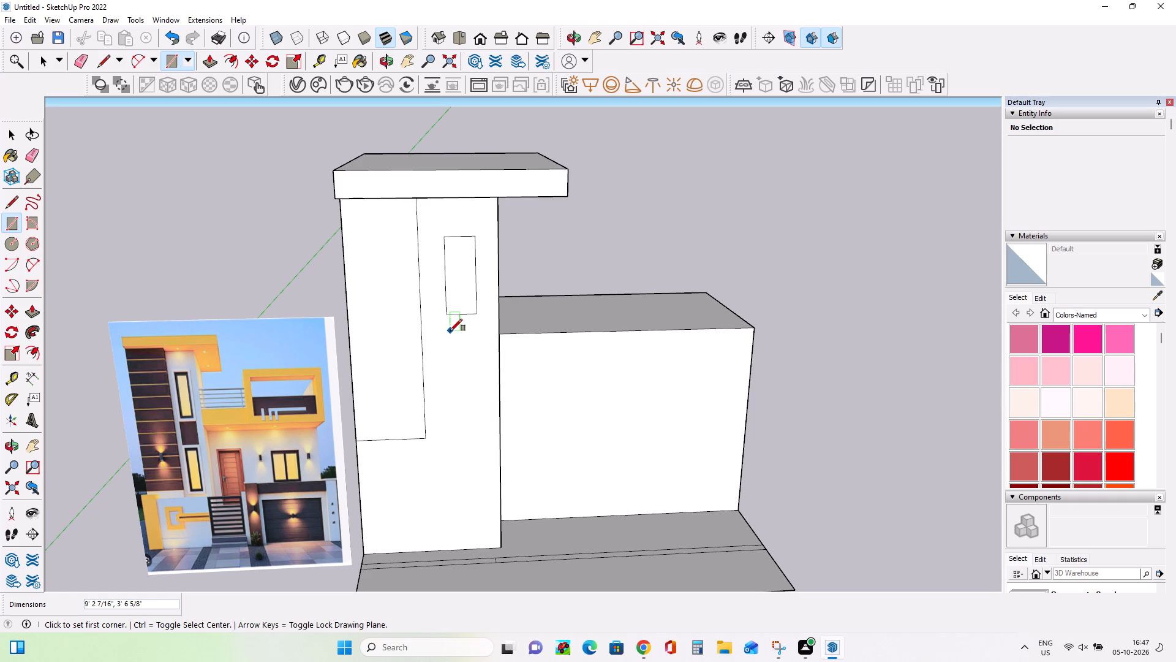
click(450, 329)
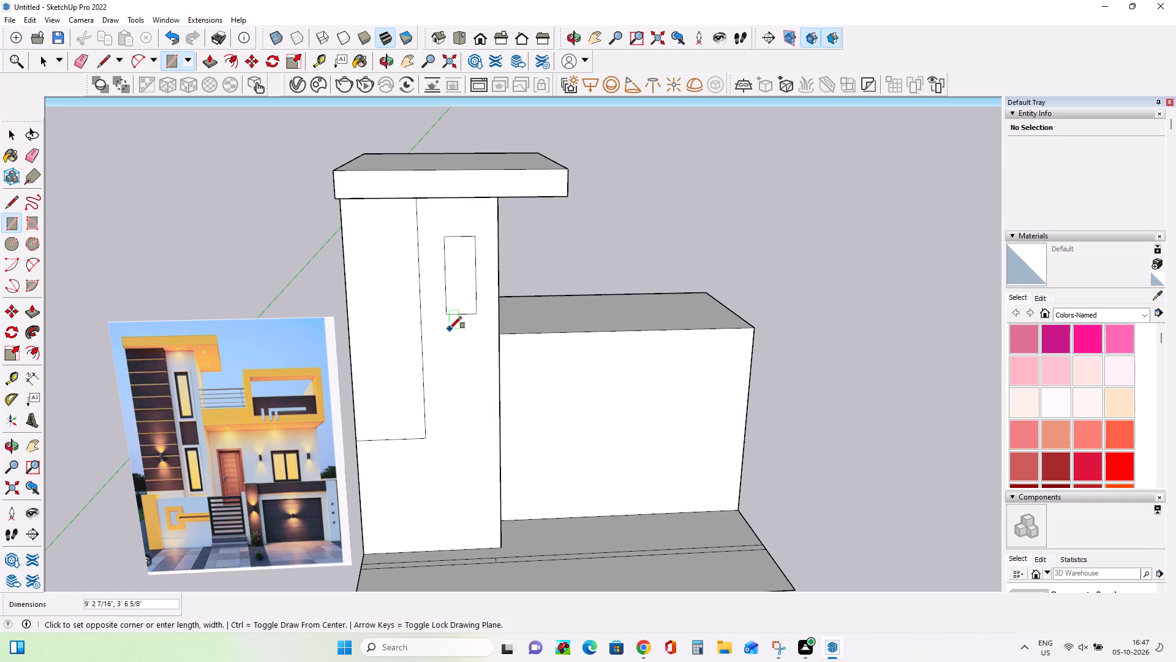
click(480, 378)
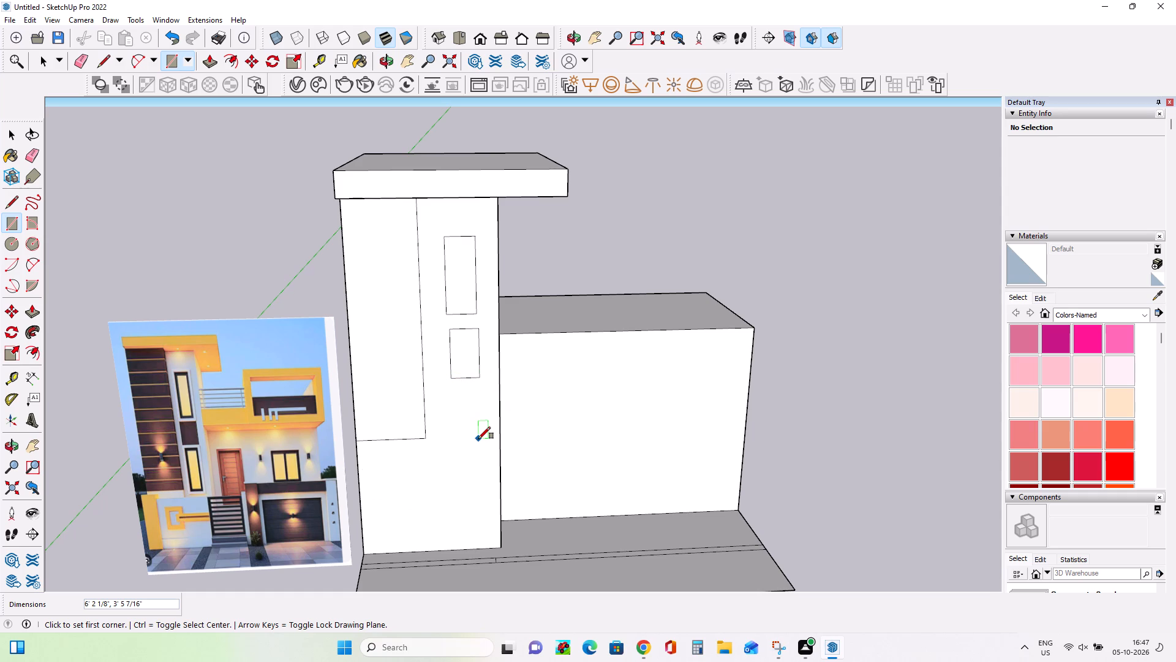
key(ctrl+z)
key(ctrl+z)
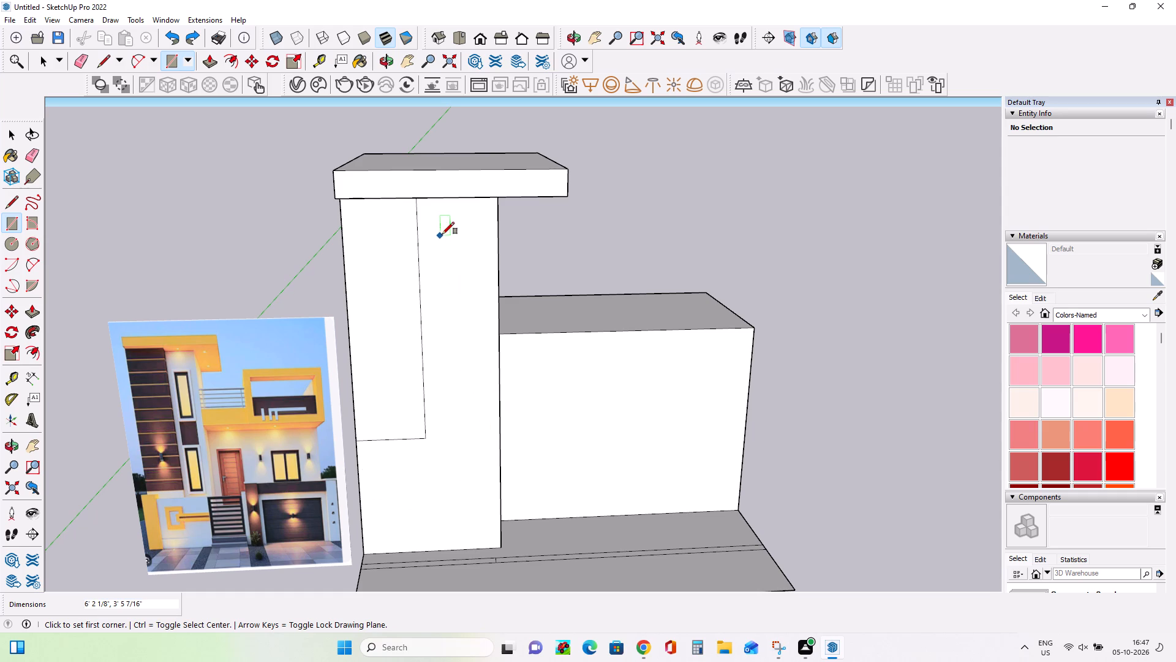
Draw three stacked rectangles beside the tall panel, about 8 ft, 5 ft 4 in and 9 ft 3 in high from top to bottom.
click(445, 227)
click(474, 295)
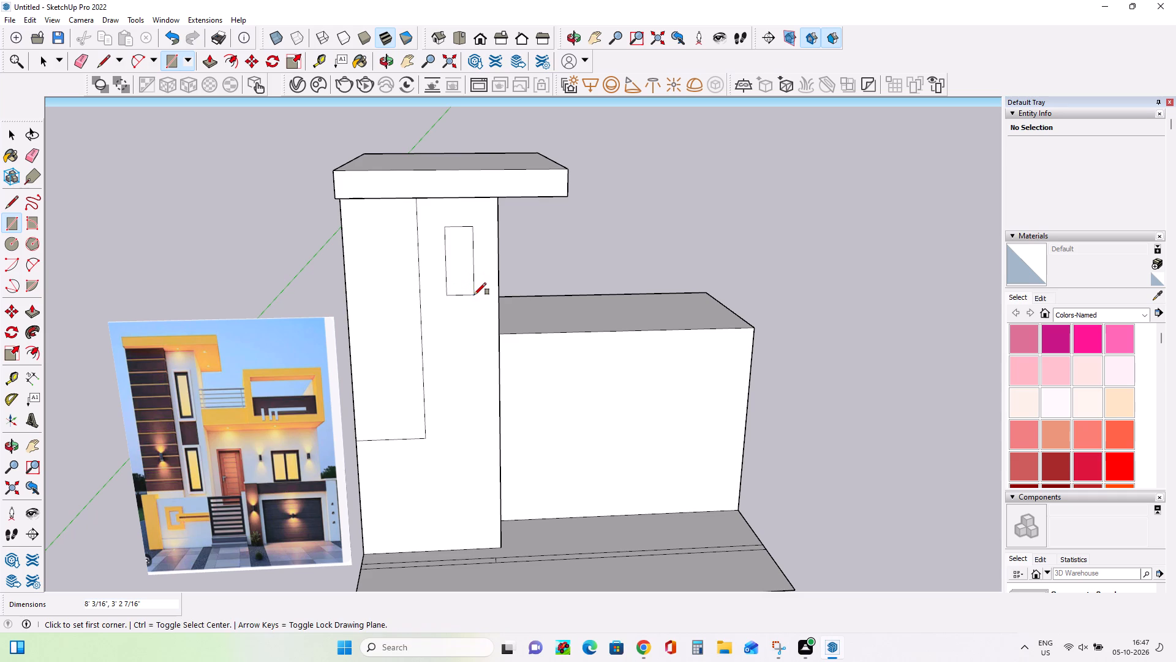
click(447, 308)
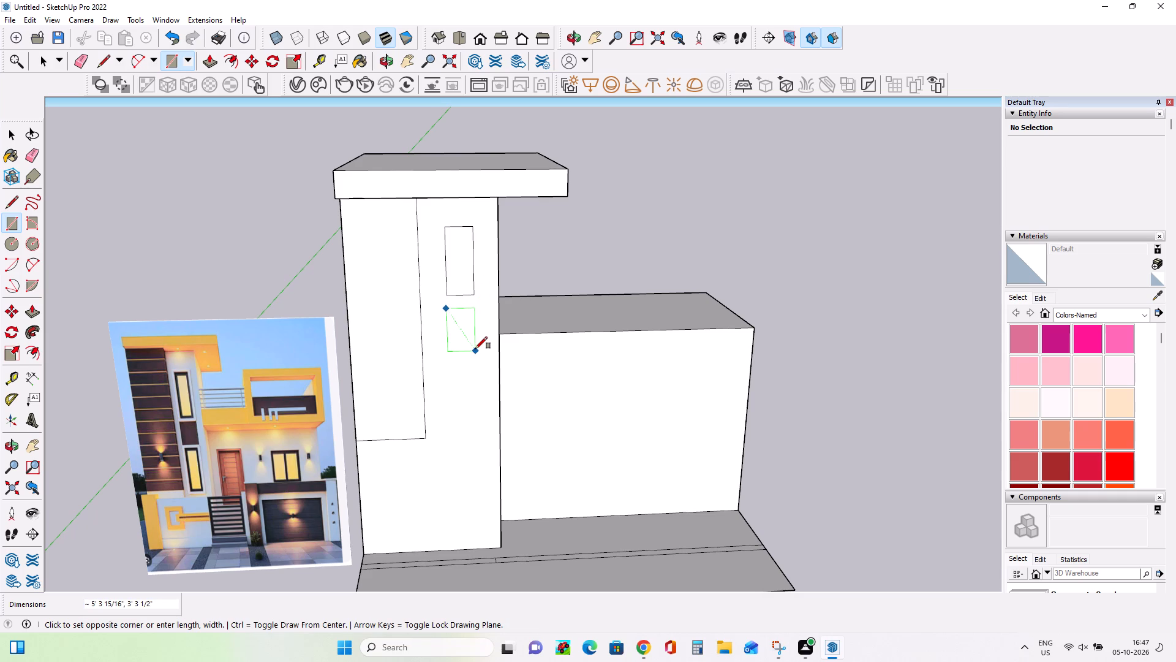
click(475, 349)
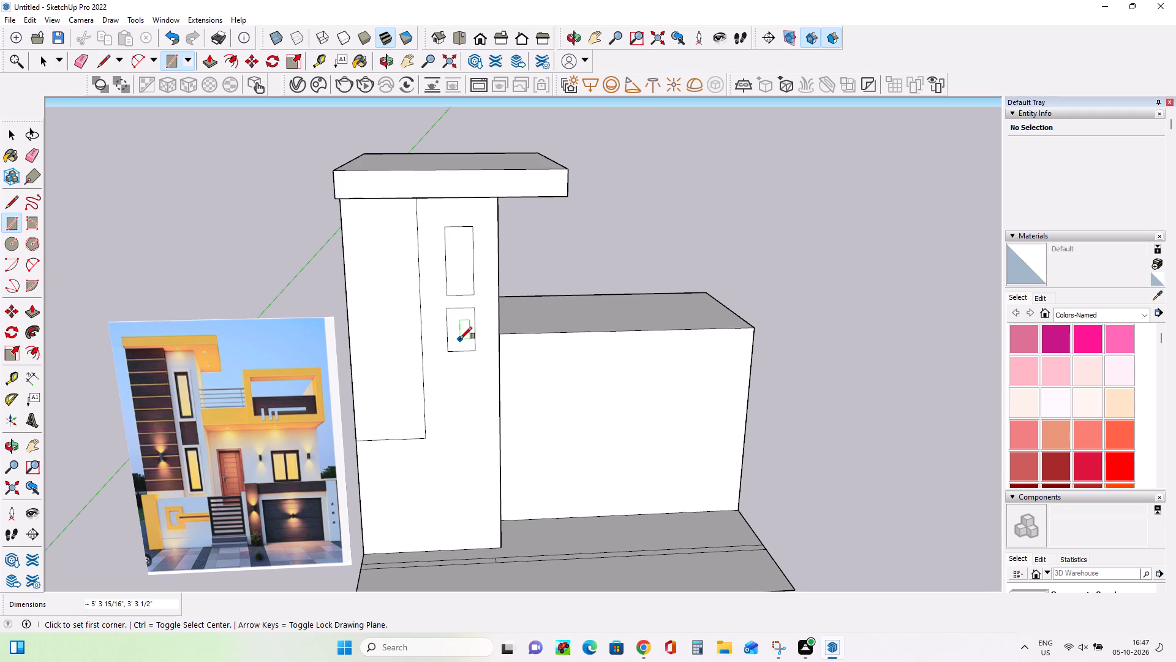
click(451, 368)
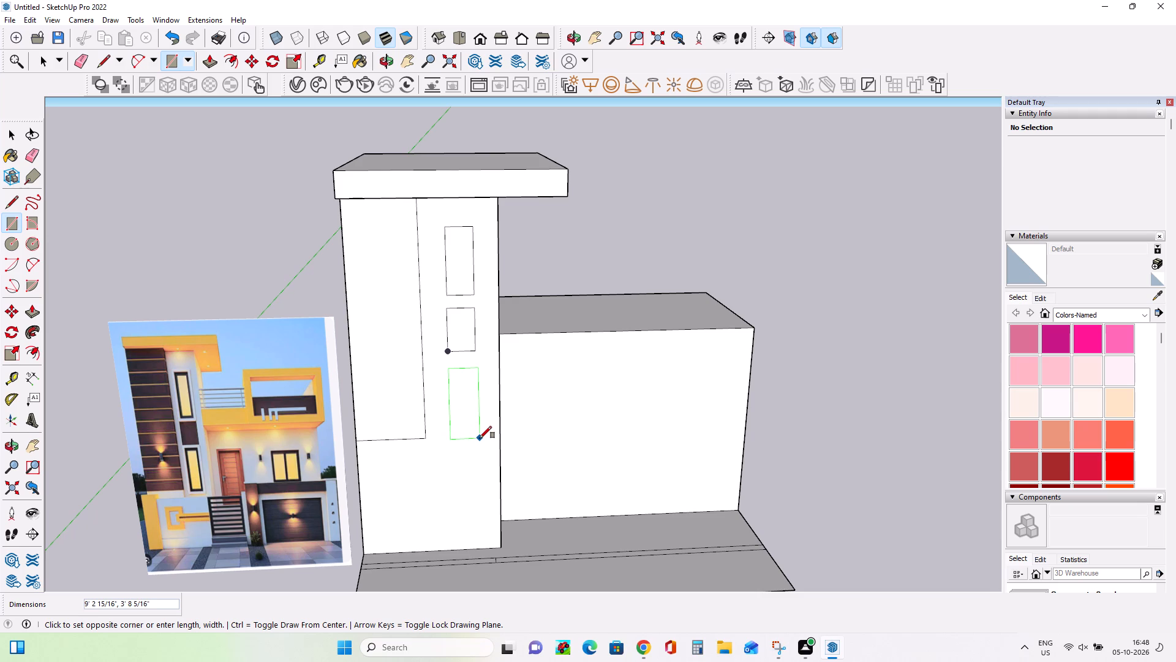
click(478, 438)
Offset the lowest window rectangle's outline 2 inches inward to form a frame.
scroll(491, 454, up, 2)
middle_drag(492, 452, 499, 452)
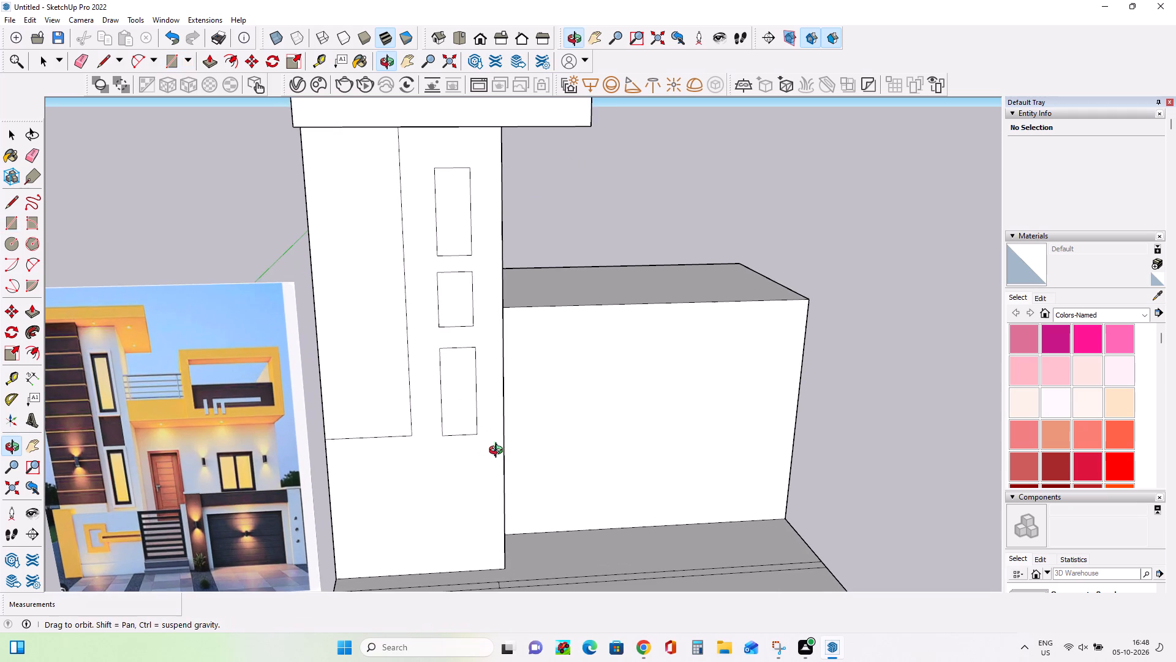
middle_drag(499, 452, 500, 452)
click(36, 355)
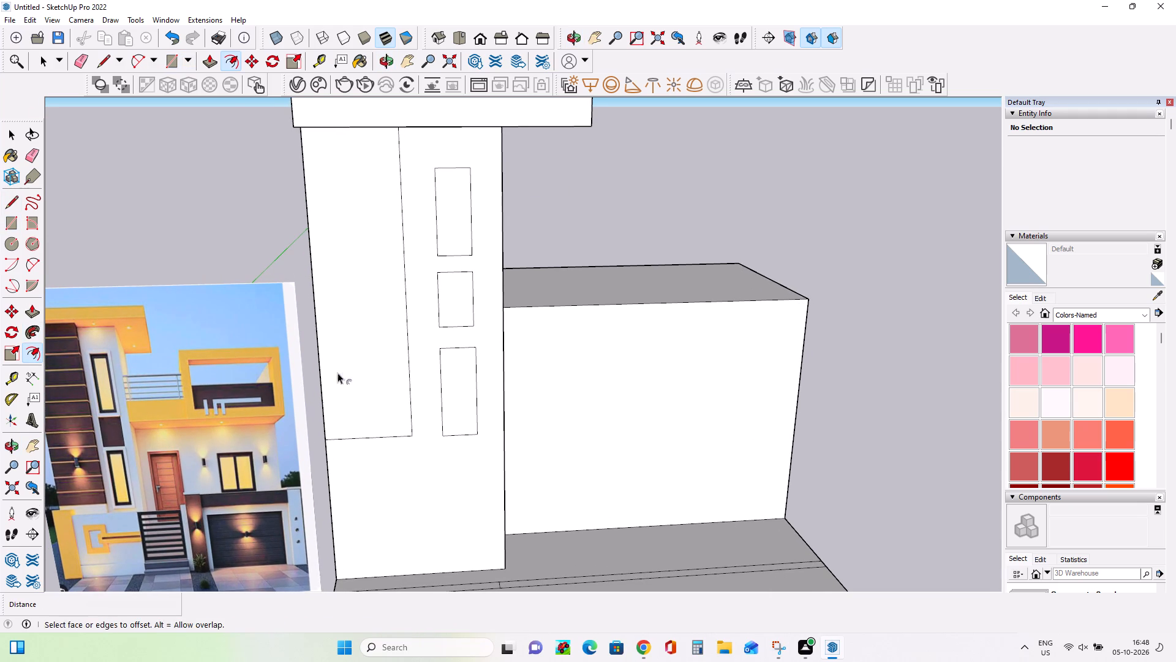
click(454, 407)
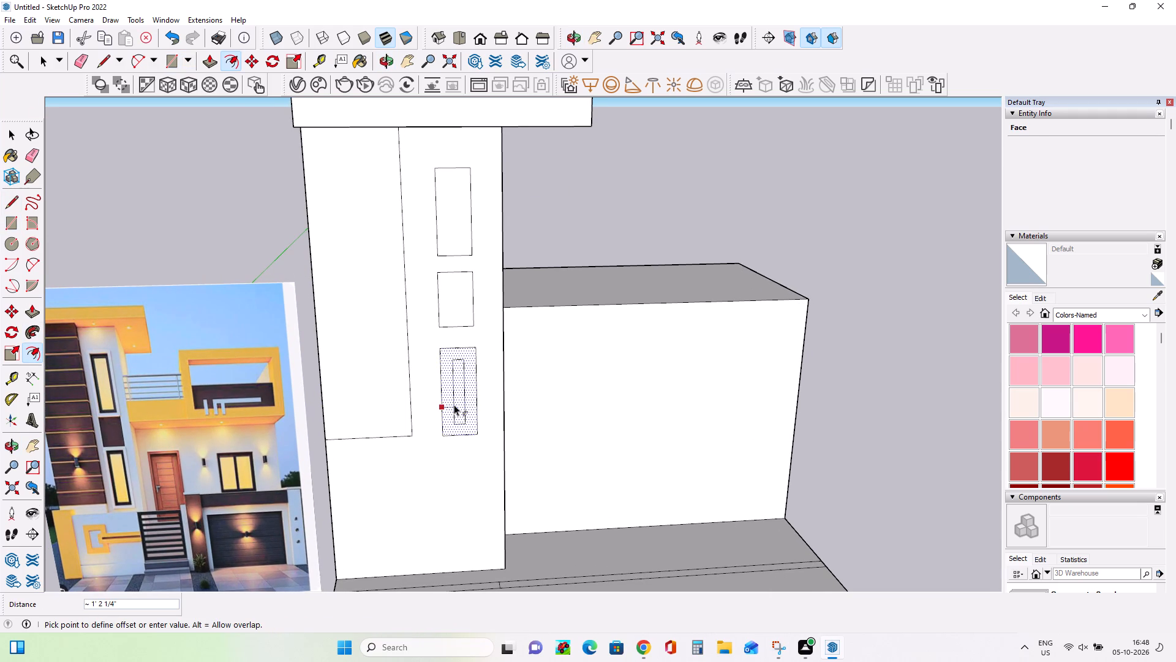
text(2")
key(Return)
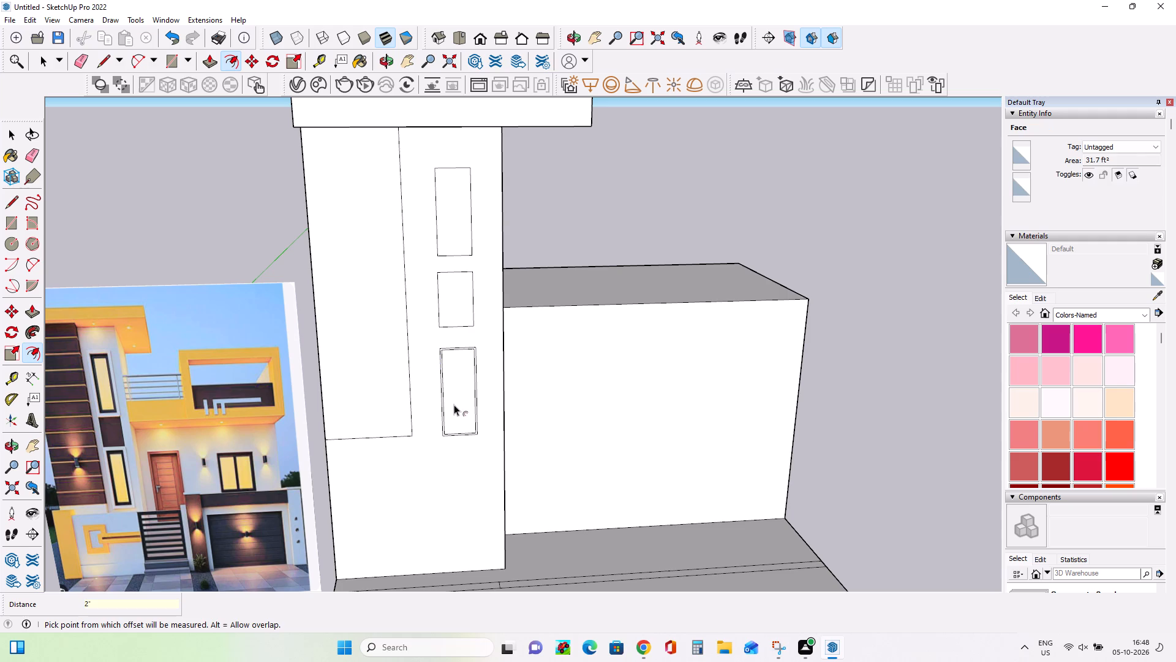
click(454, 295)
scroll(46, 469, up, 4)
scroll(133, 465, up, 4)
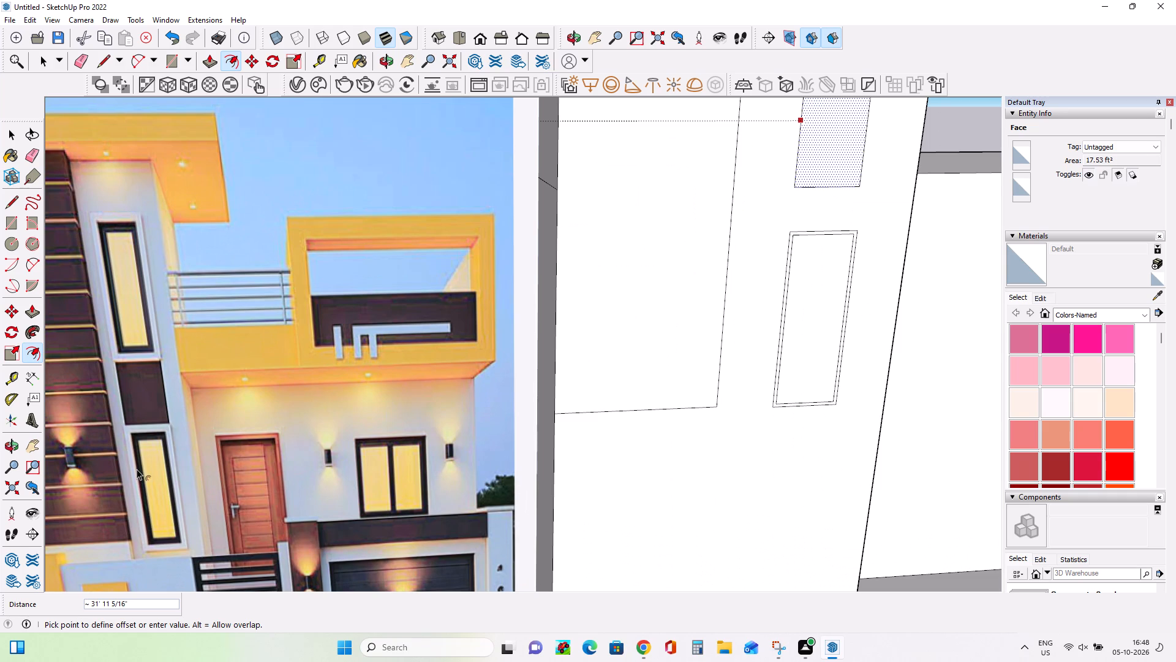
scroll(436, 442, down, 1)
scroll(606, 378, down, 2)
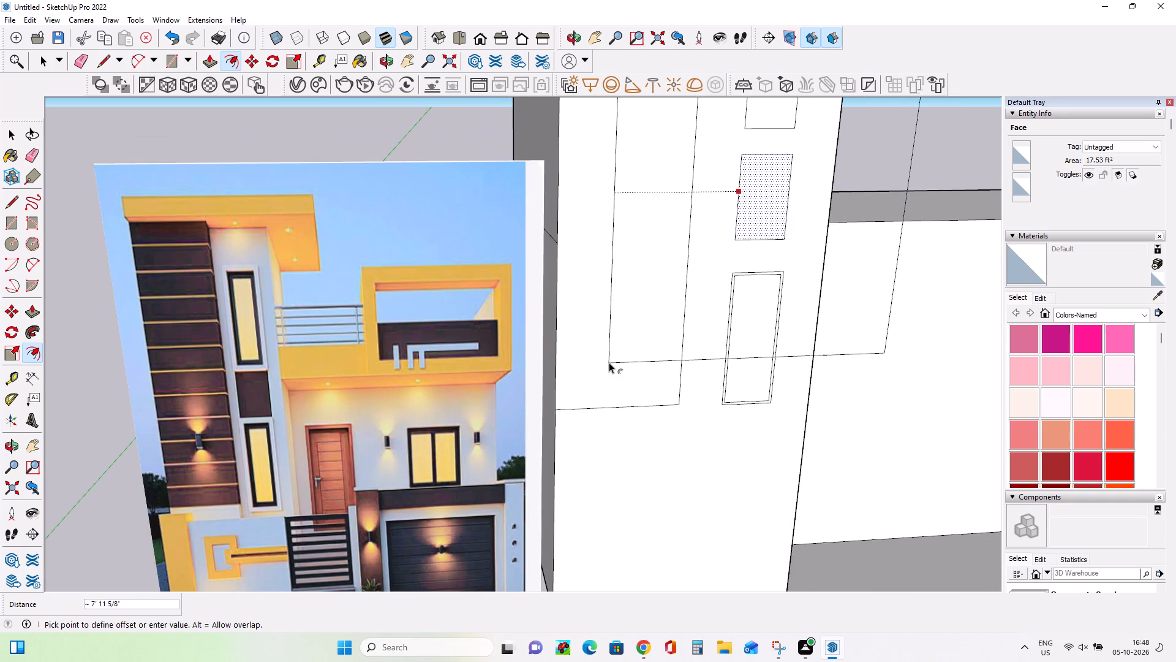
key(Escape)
Offset the topmost window rectangle's outline 2 inches inward to form a frame.
scroll(766, 186, down, 3)
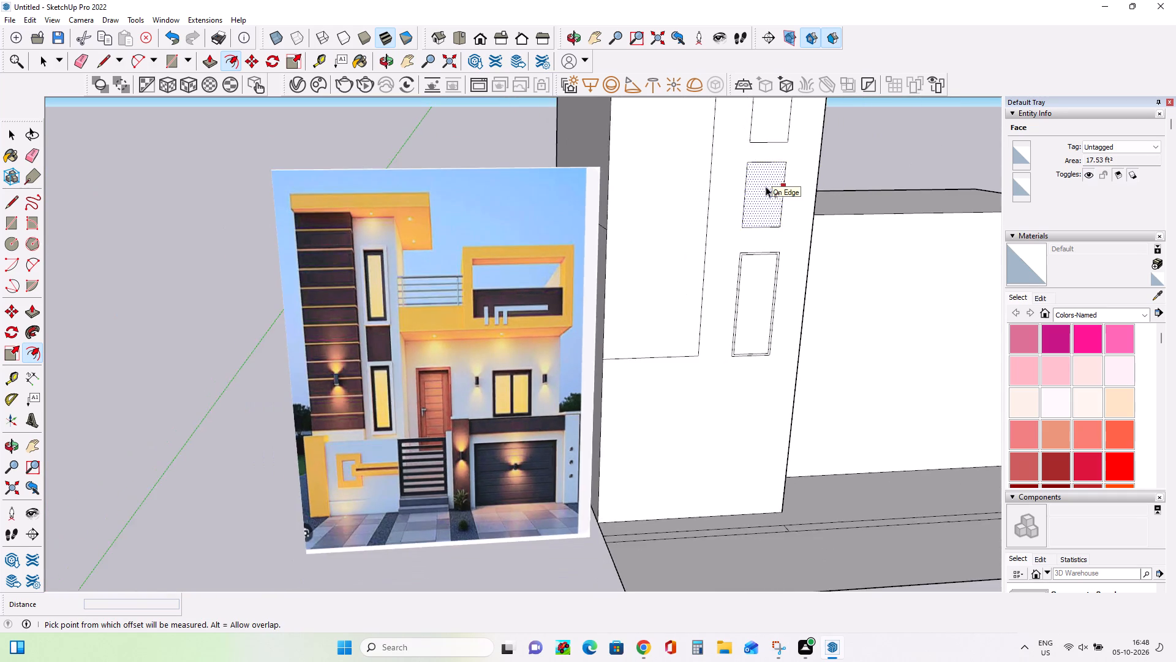
scroll(766, 186, down, 3)
click(30, 449)
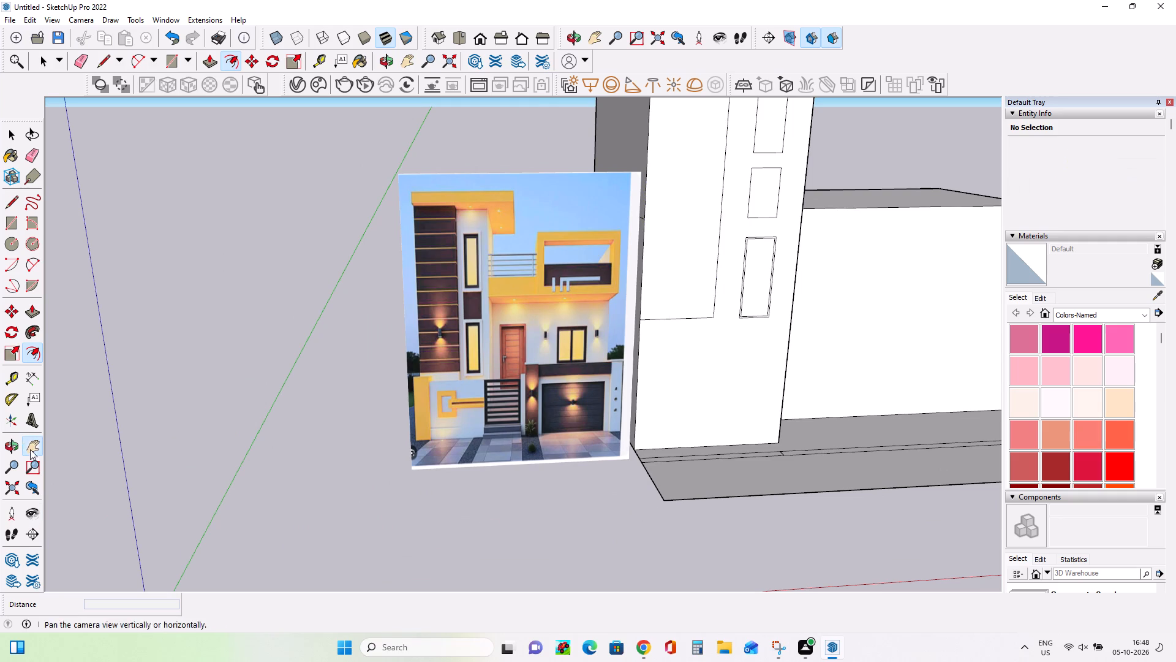
drag(524, 360, 346, 500)
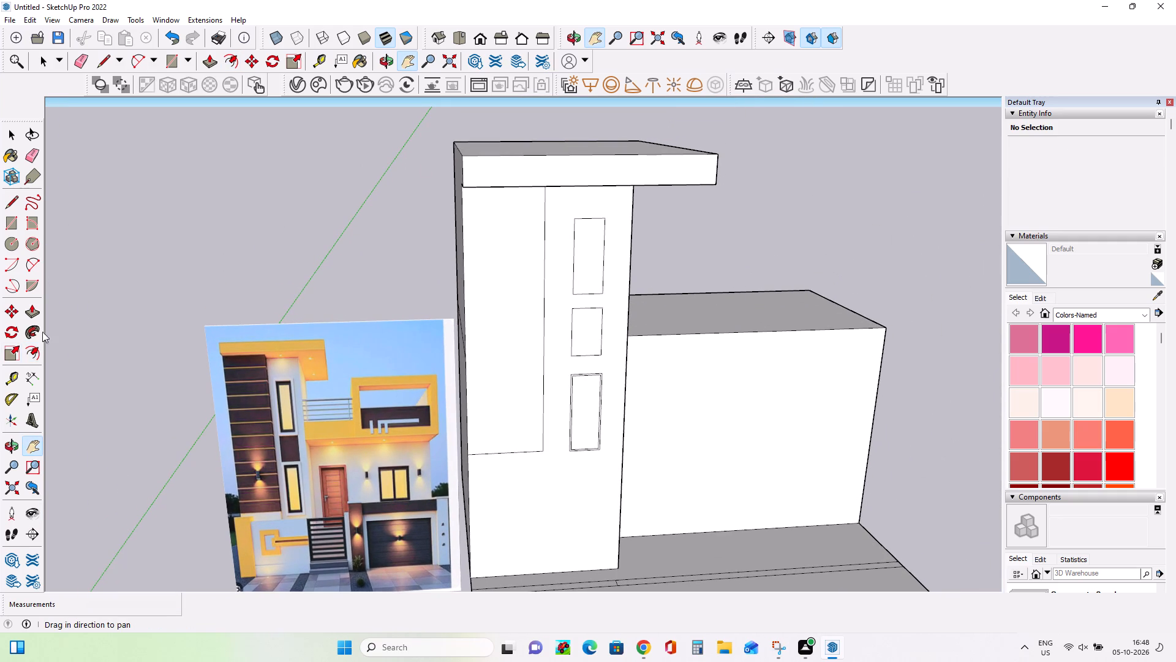
click(31, 351)
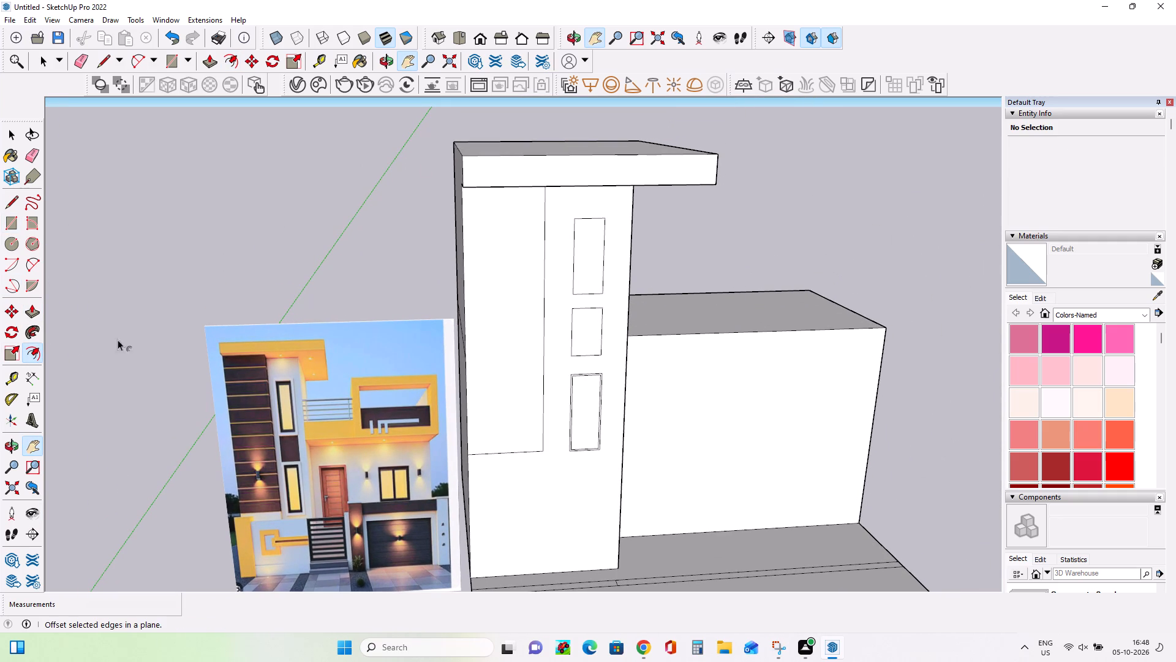
click(587, 256)
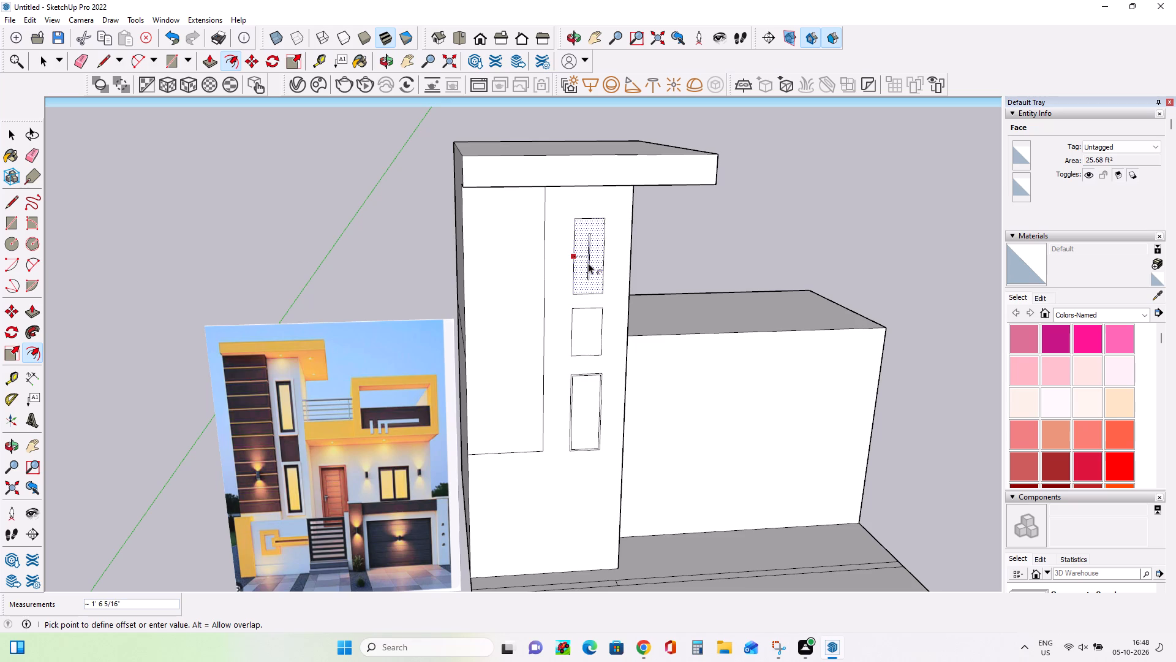
scroll(587, 262, up, 6)
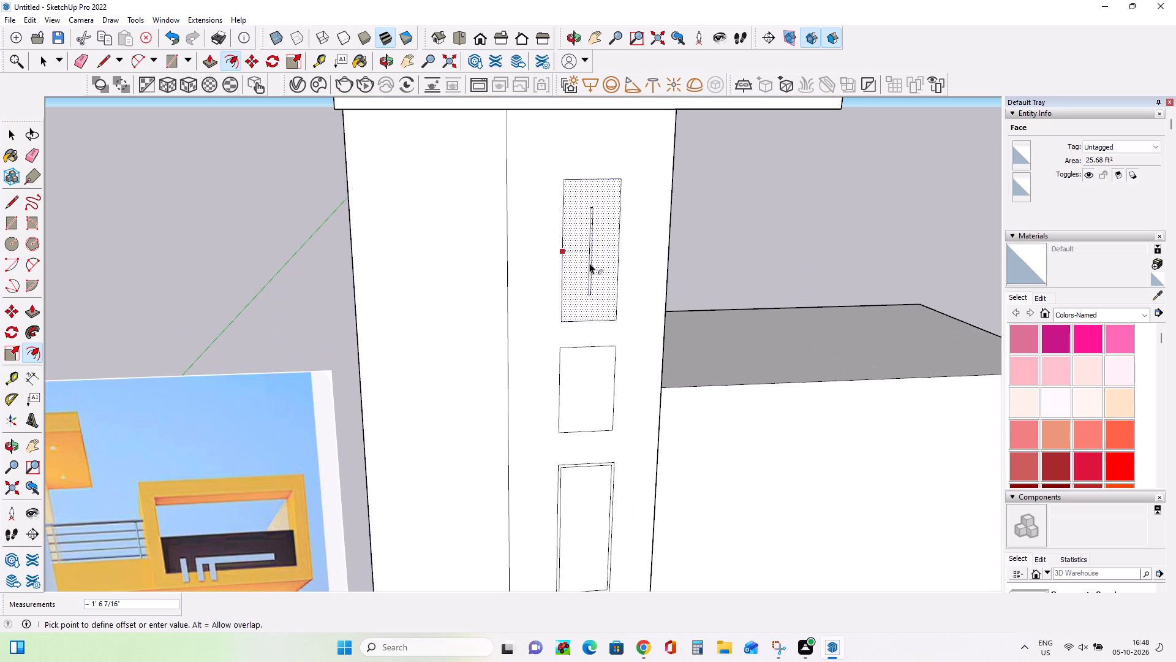
text(2")
key(Return)
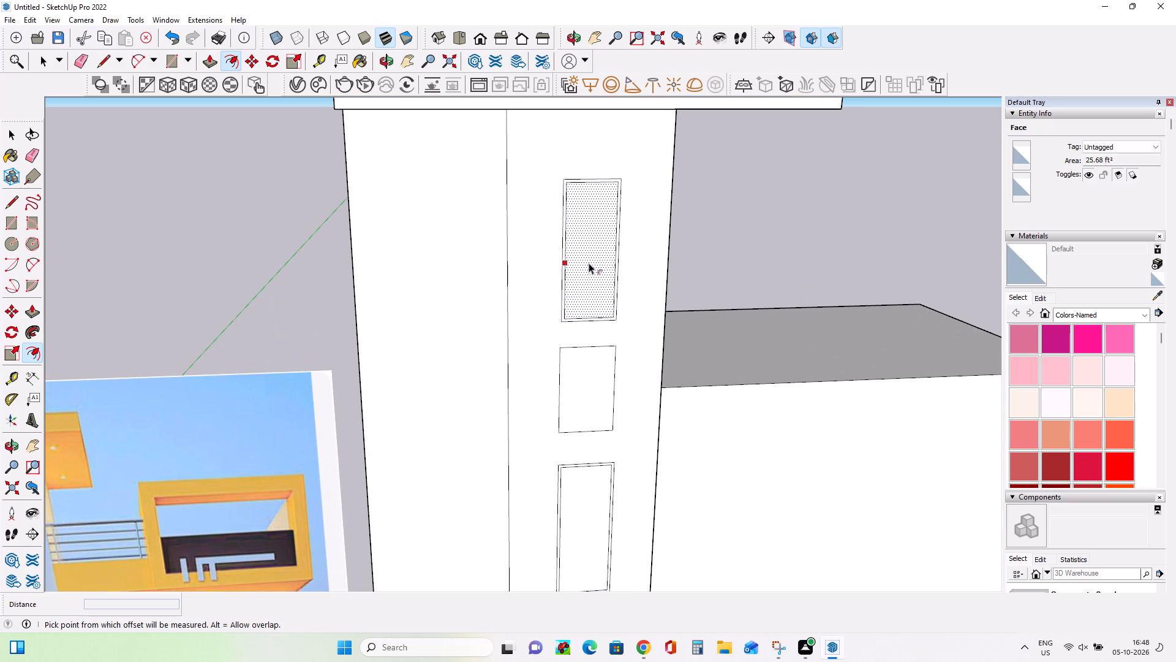
Pull the tall panel beside the windows outward about 2 ft 8 in, and extend it about another 9 in.
scroll(589, 263, down, 7)
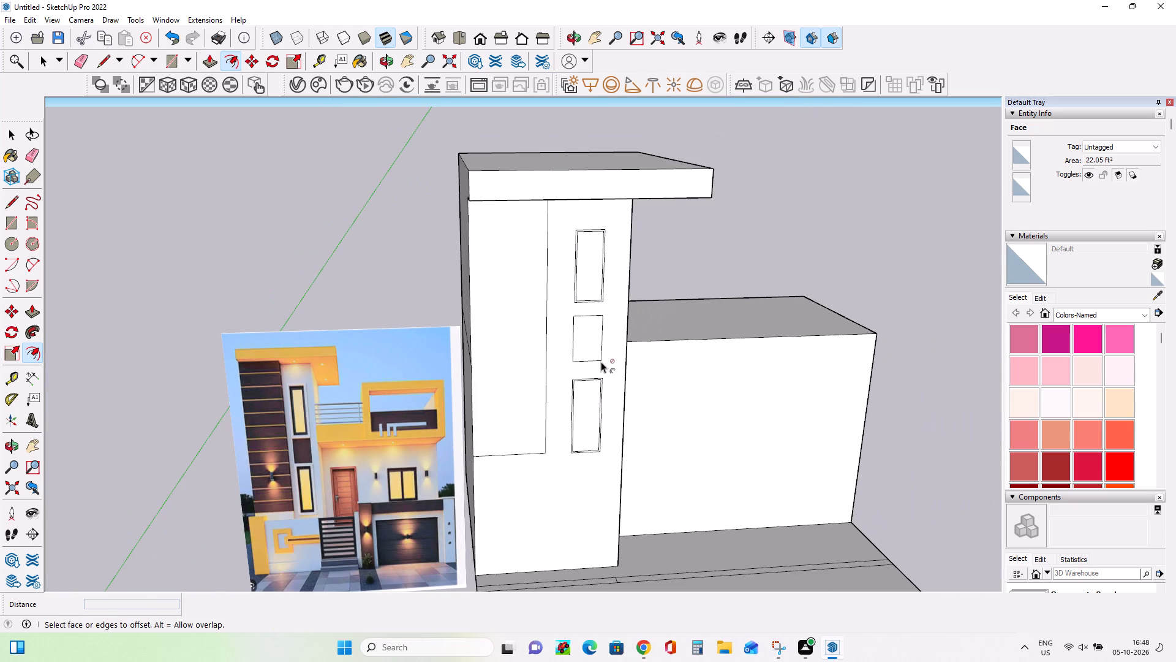
scroll(600, 362, up, 2)
scroll(600, 359, down, 4)
scroll(560, 390, up, 2)
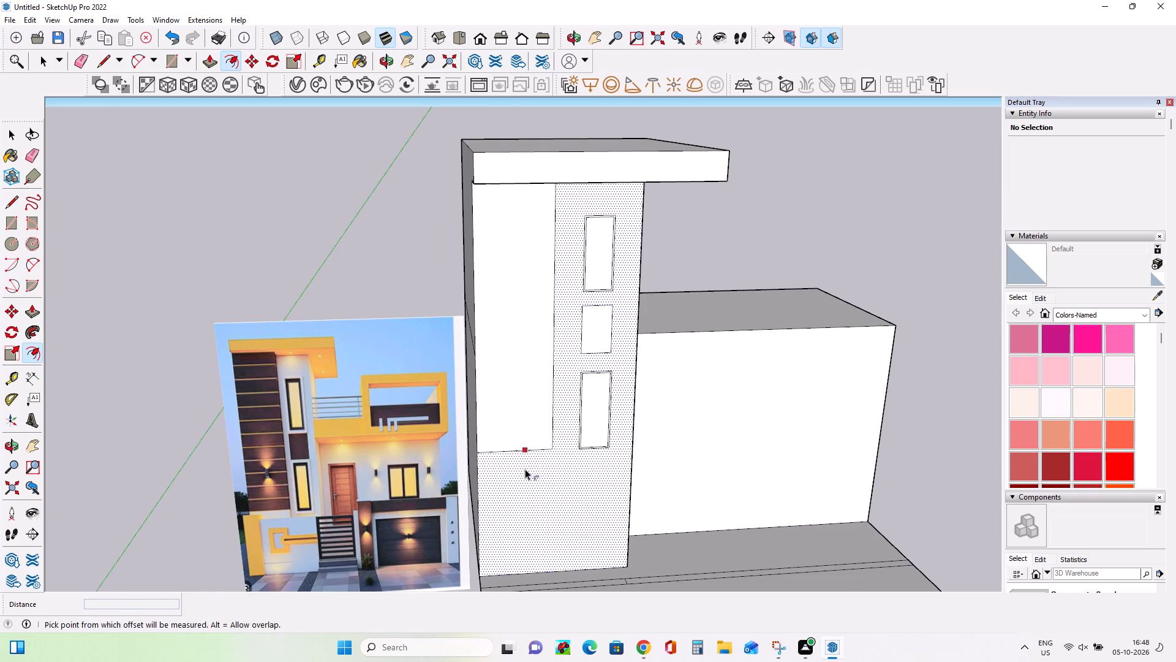
middle_drag(595, 452, 584, 452)
click(26, 314)
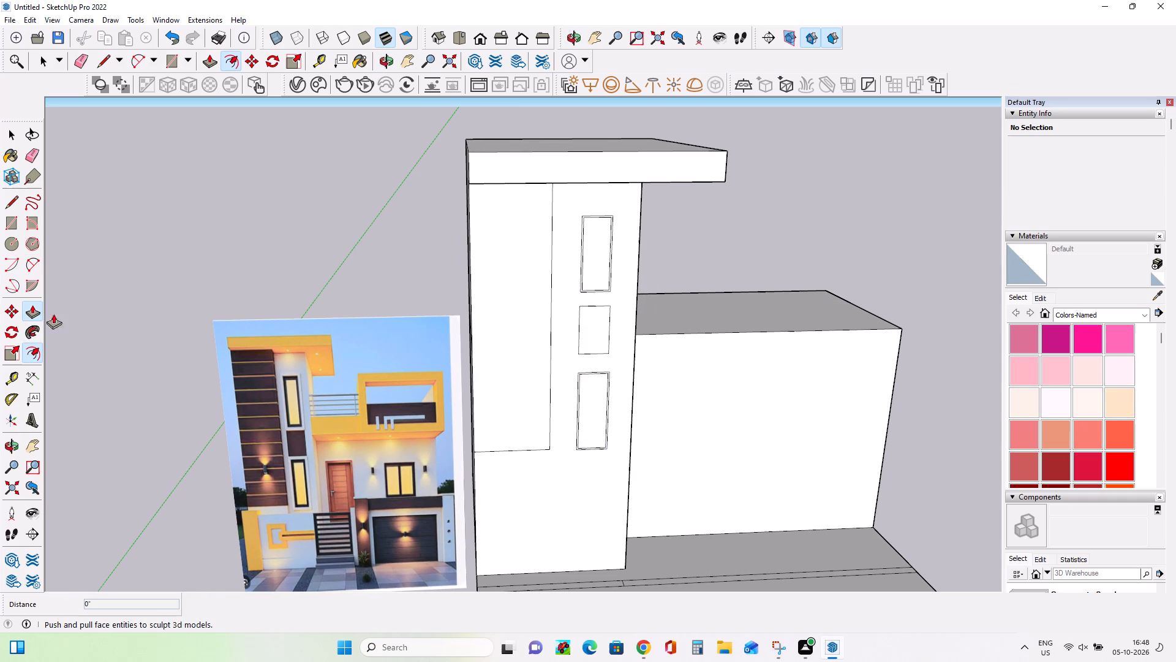
click(499, 367)
click(500, 375)
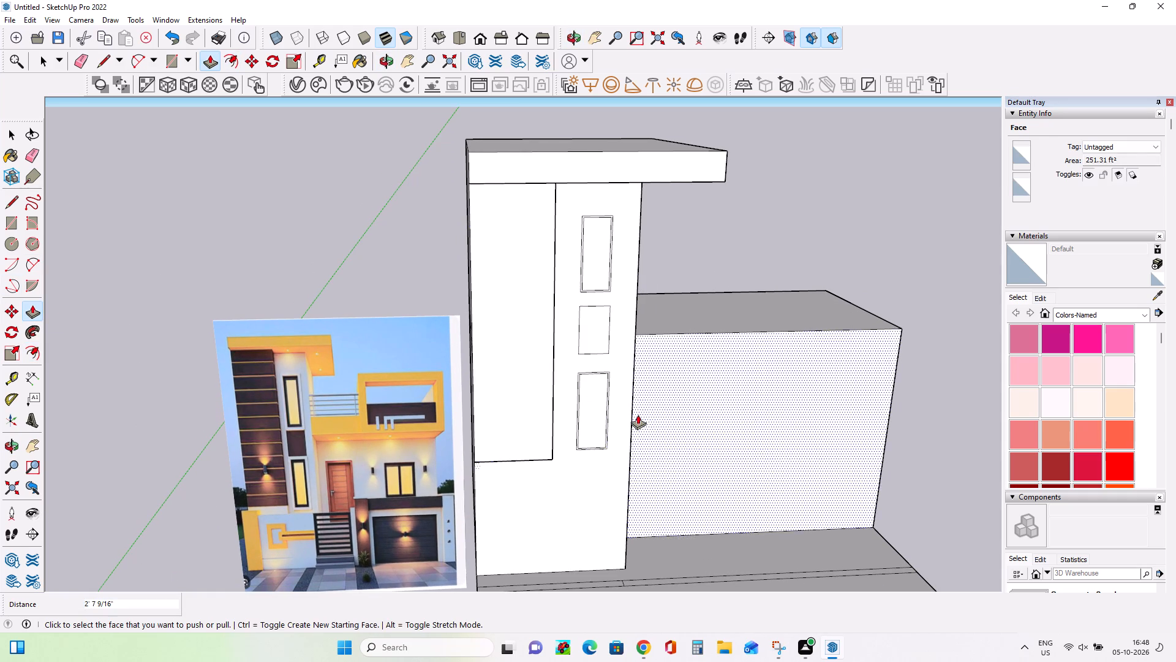
middle_drag(628, 409, 462, 383)
click(492, 395)
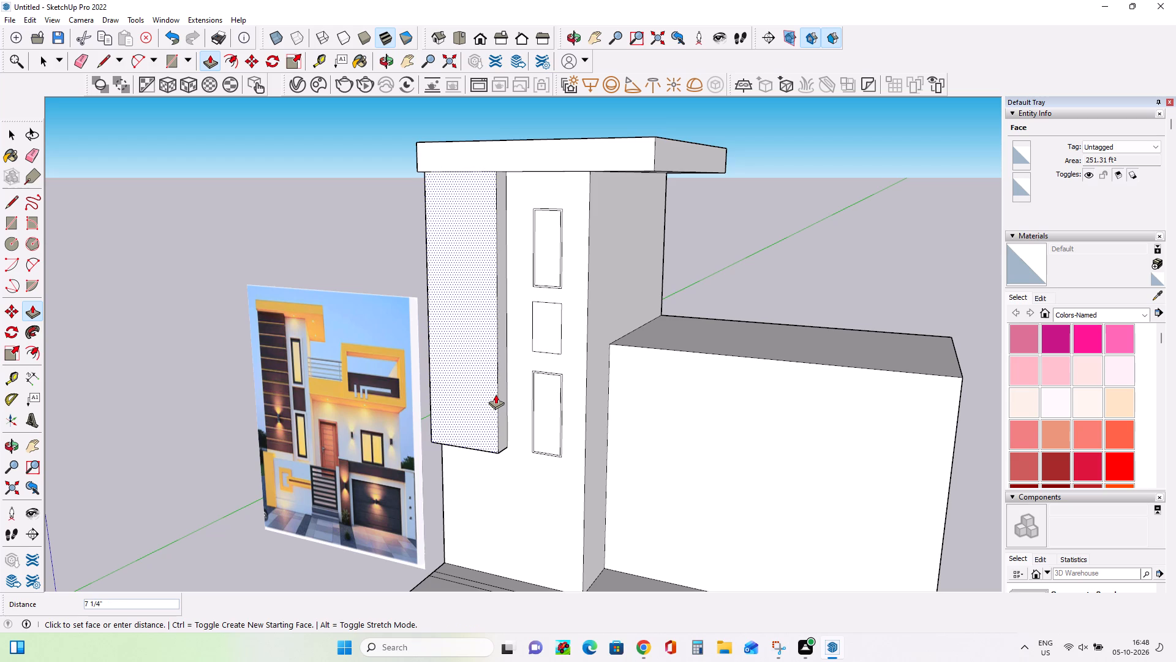
click(496, 394)
middle_drag(511, 425, 646, 420)
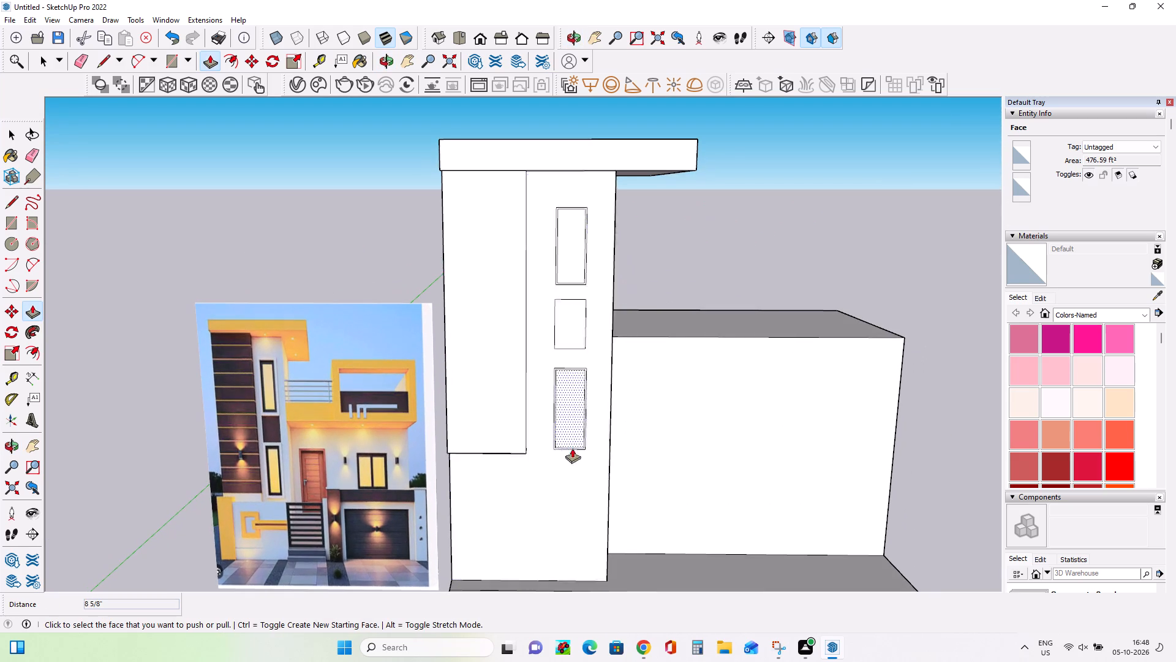
Push the front face of the tall projecting panel back about 7 3/4 in.
middle_drag(569, 470, 601, 427)
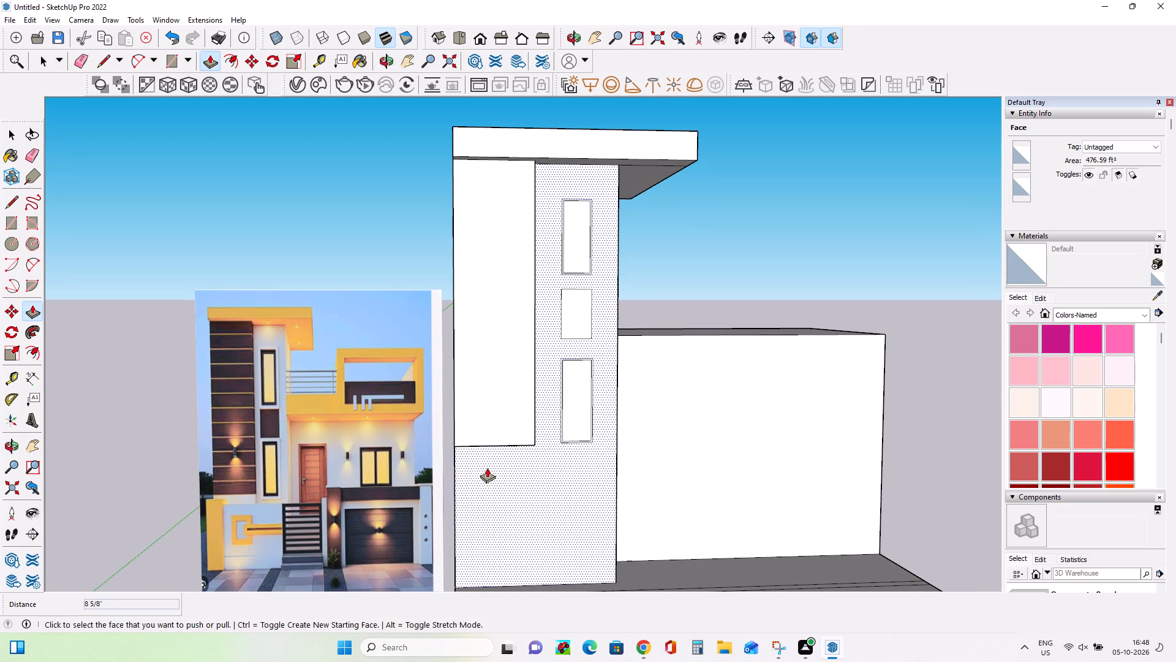
scroll(505, 507, down, 3)
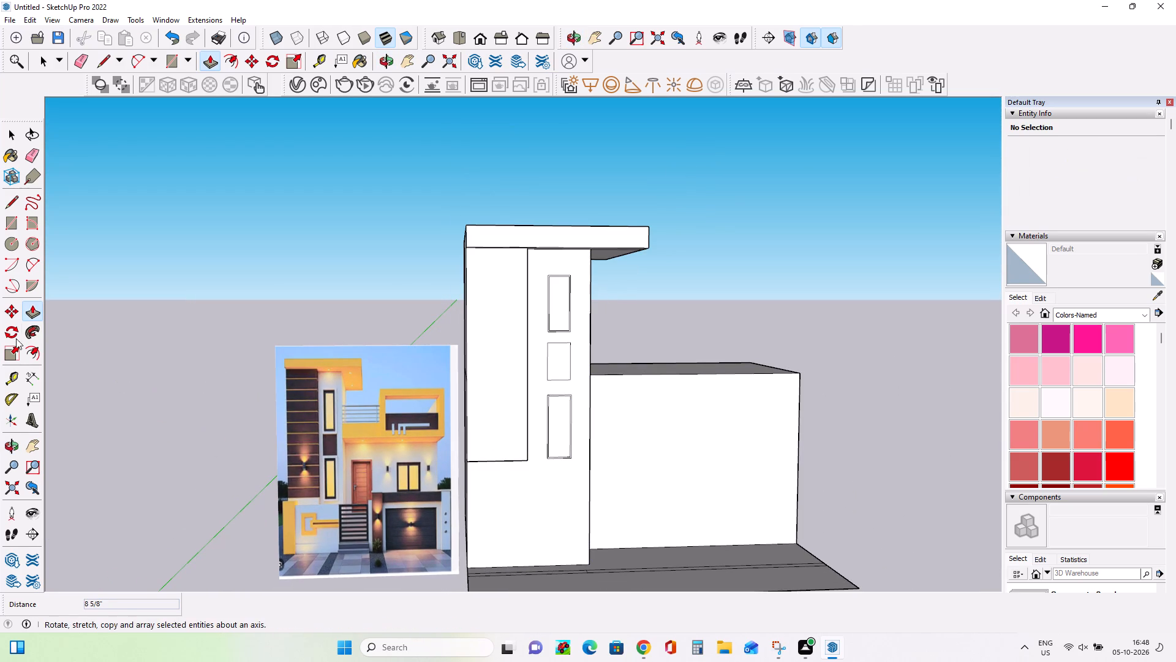
middle_drag(594, 451, 445, 481)
click(491, 451)
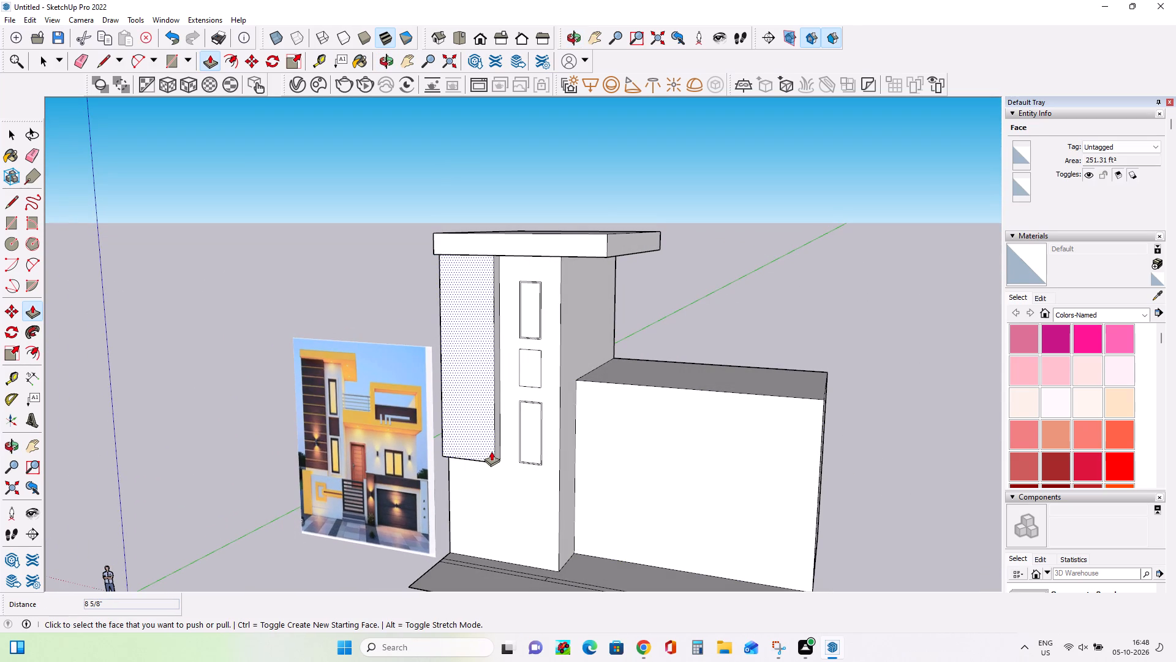
click(493, 450)
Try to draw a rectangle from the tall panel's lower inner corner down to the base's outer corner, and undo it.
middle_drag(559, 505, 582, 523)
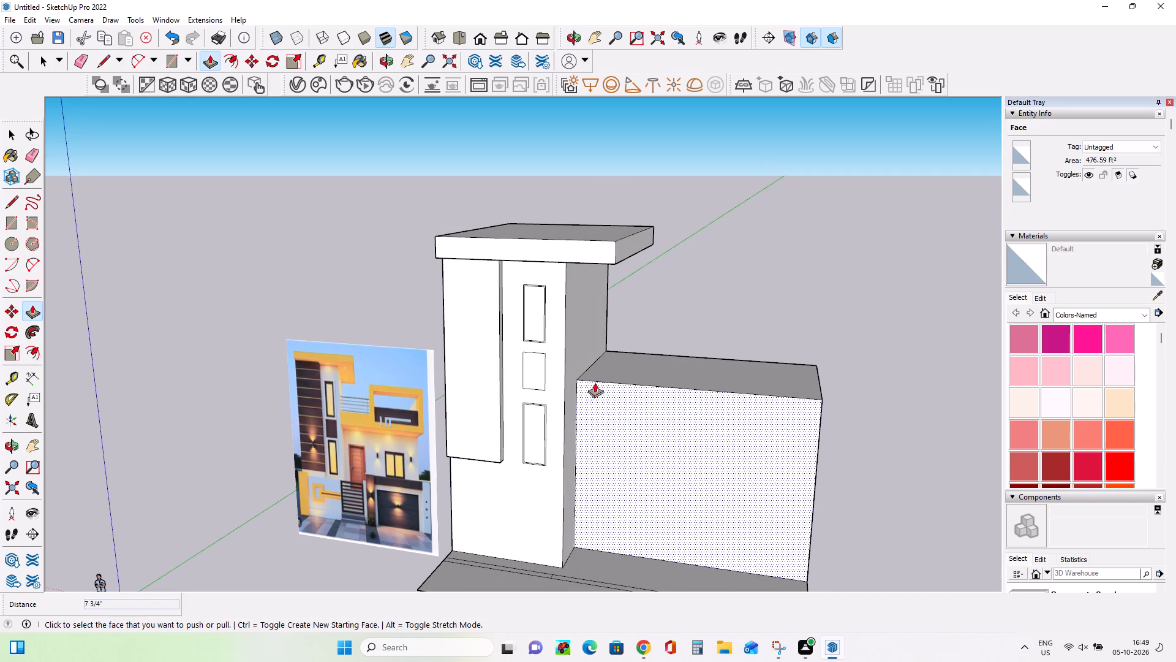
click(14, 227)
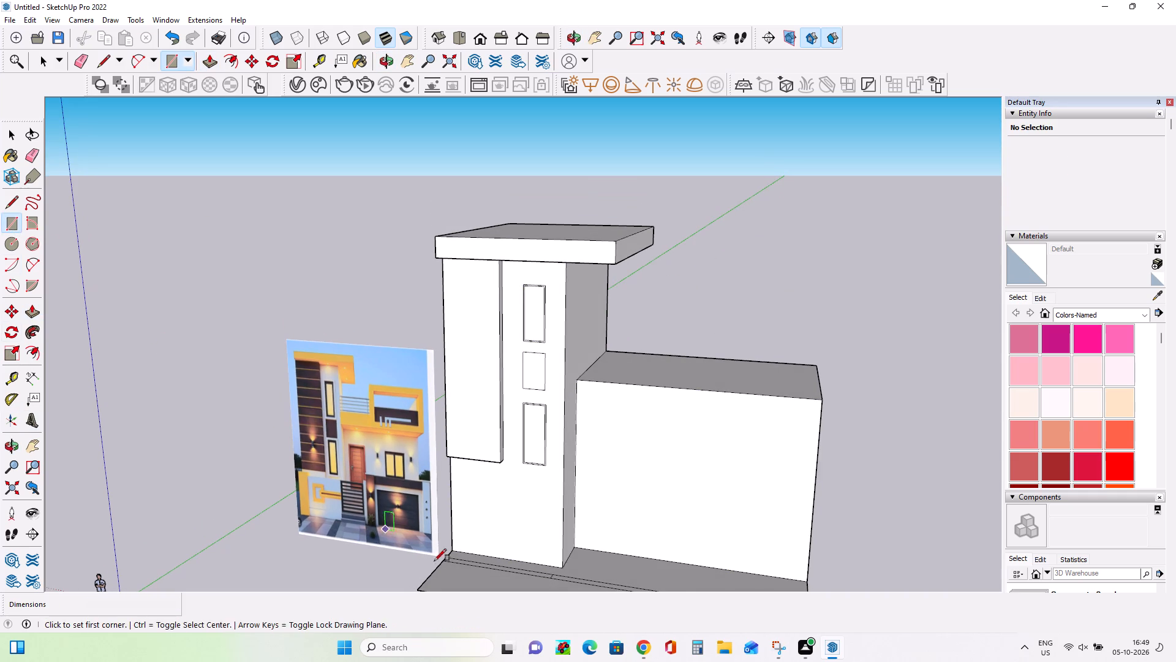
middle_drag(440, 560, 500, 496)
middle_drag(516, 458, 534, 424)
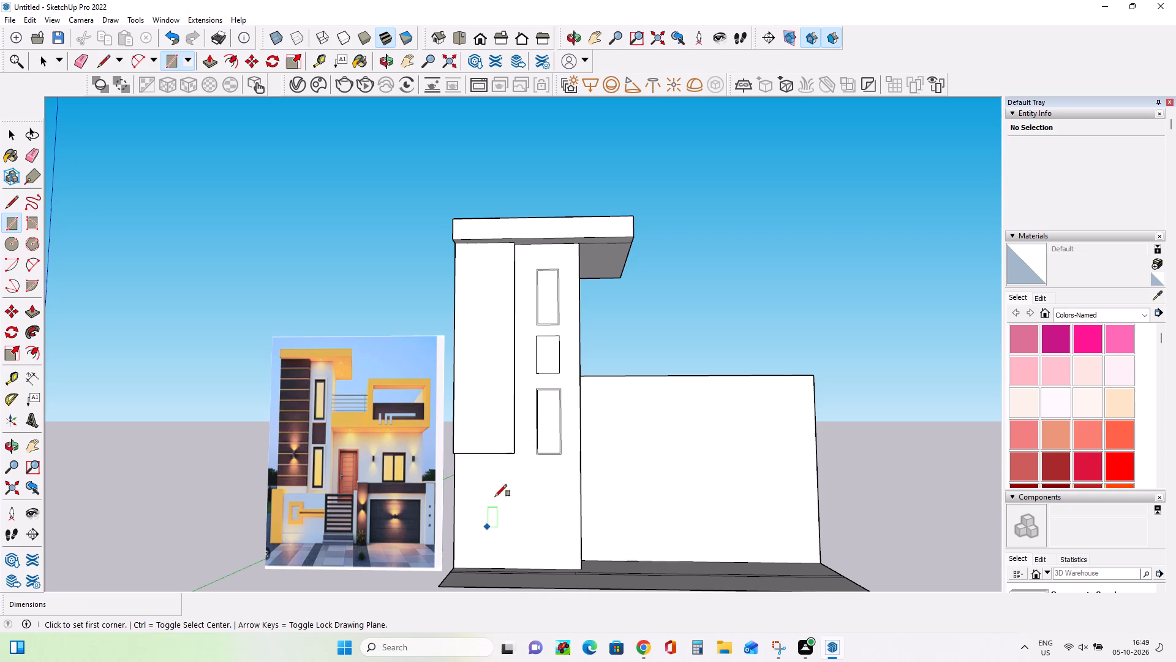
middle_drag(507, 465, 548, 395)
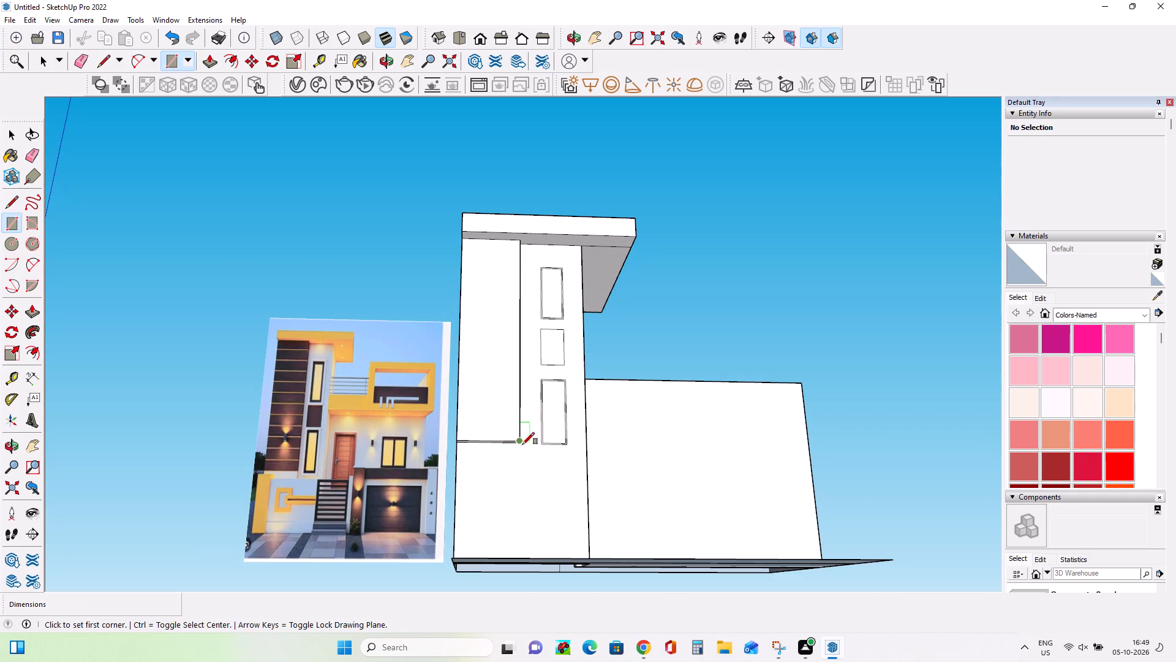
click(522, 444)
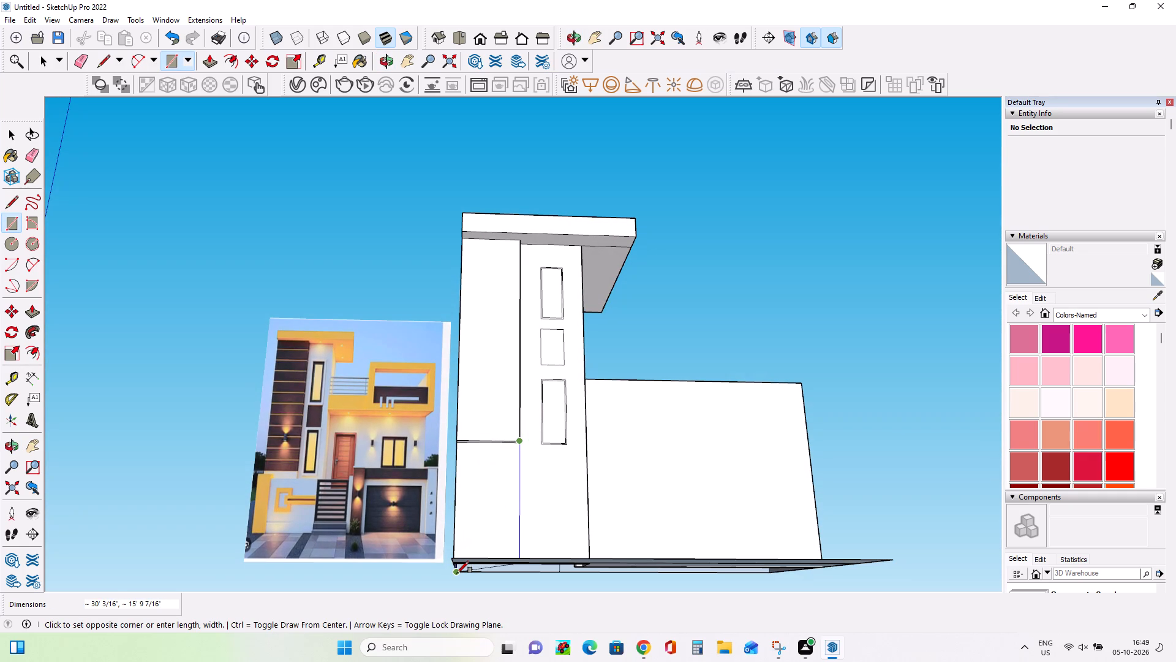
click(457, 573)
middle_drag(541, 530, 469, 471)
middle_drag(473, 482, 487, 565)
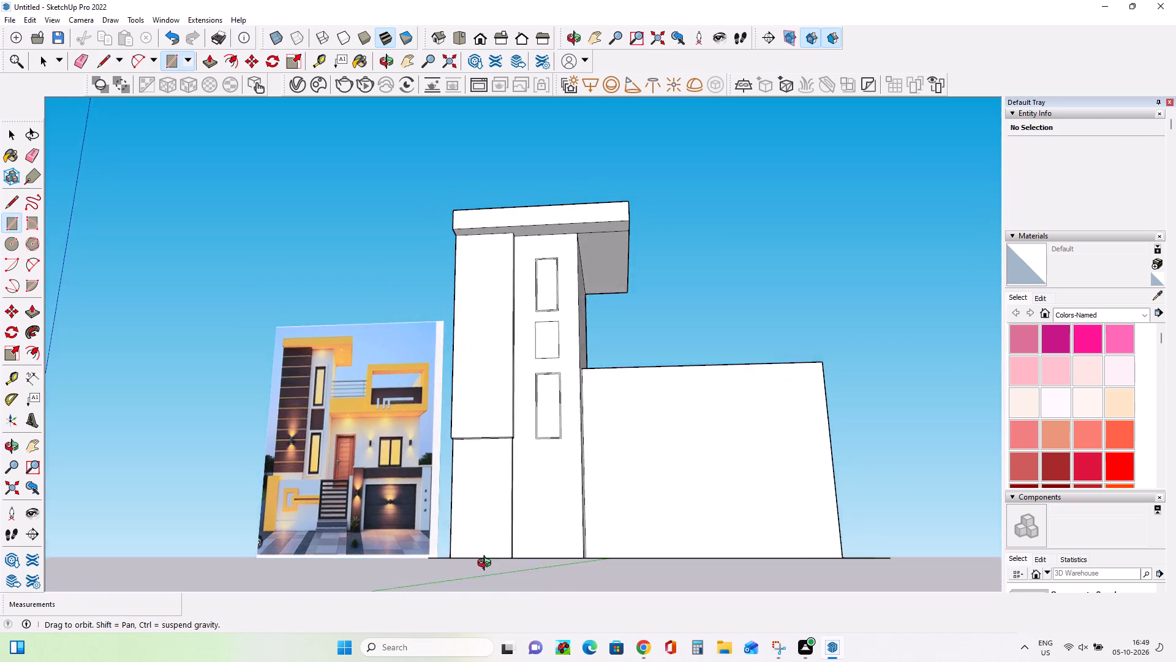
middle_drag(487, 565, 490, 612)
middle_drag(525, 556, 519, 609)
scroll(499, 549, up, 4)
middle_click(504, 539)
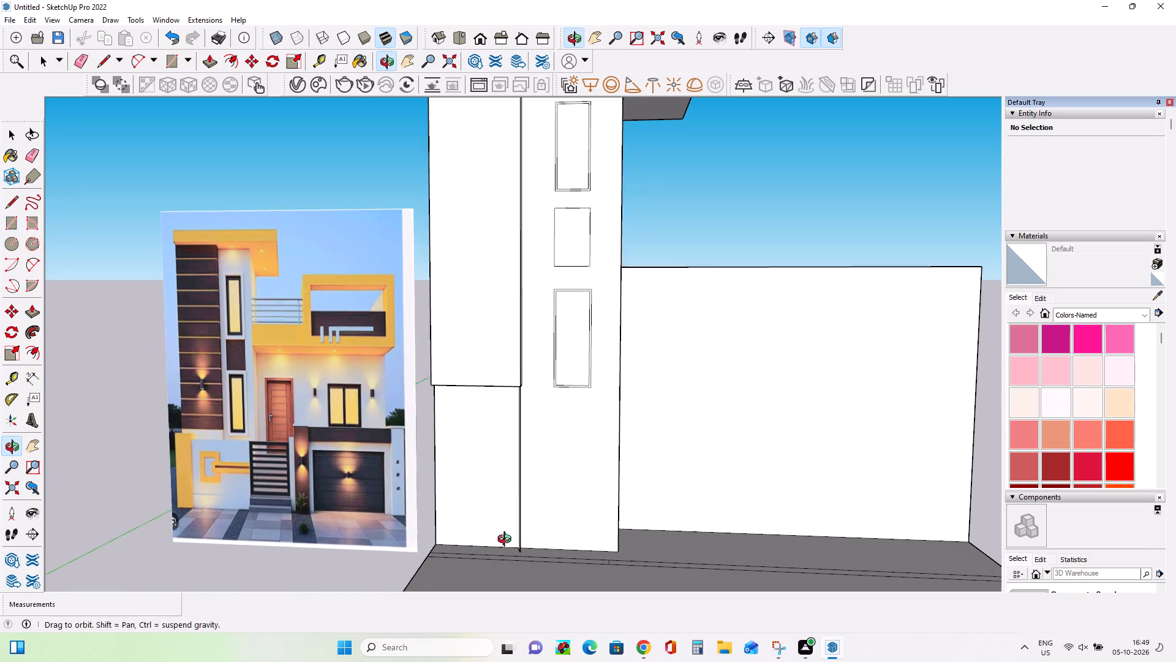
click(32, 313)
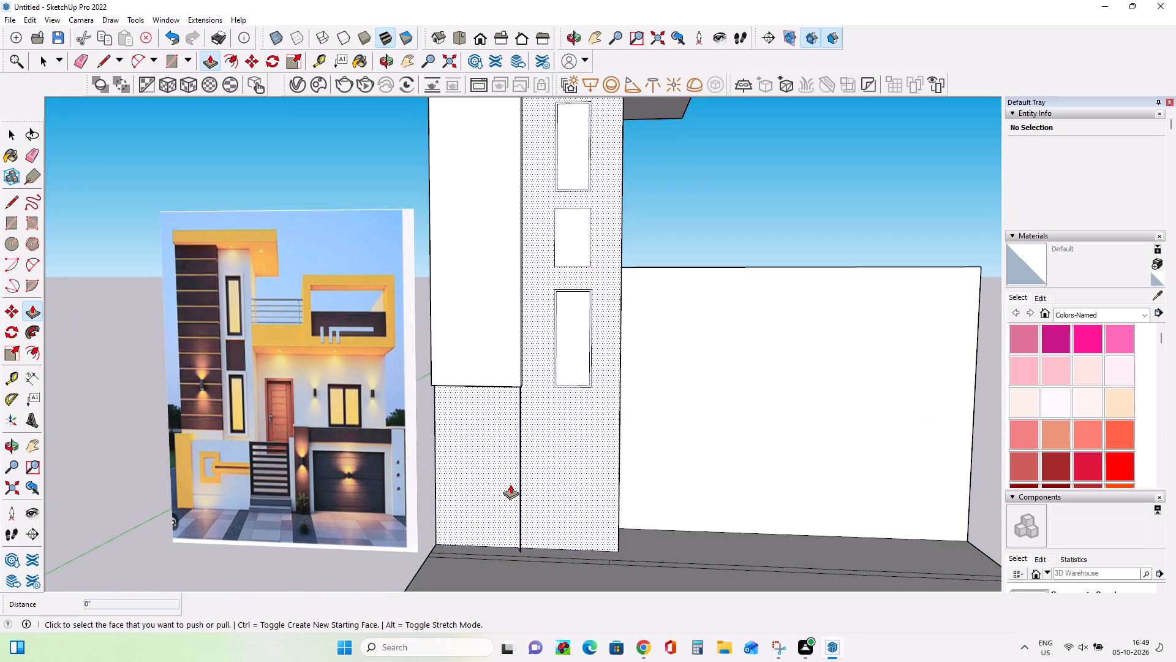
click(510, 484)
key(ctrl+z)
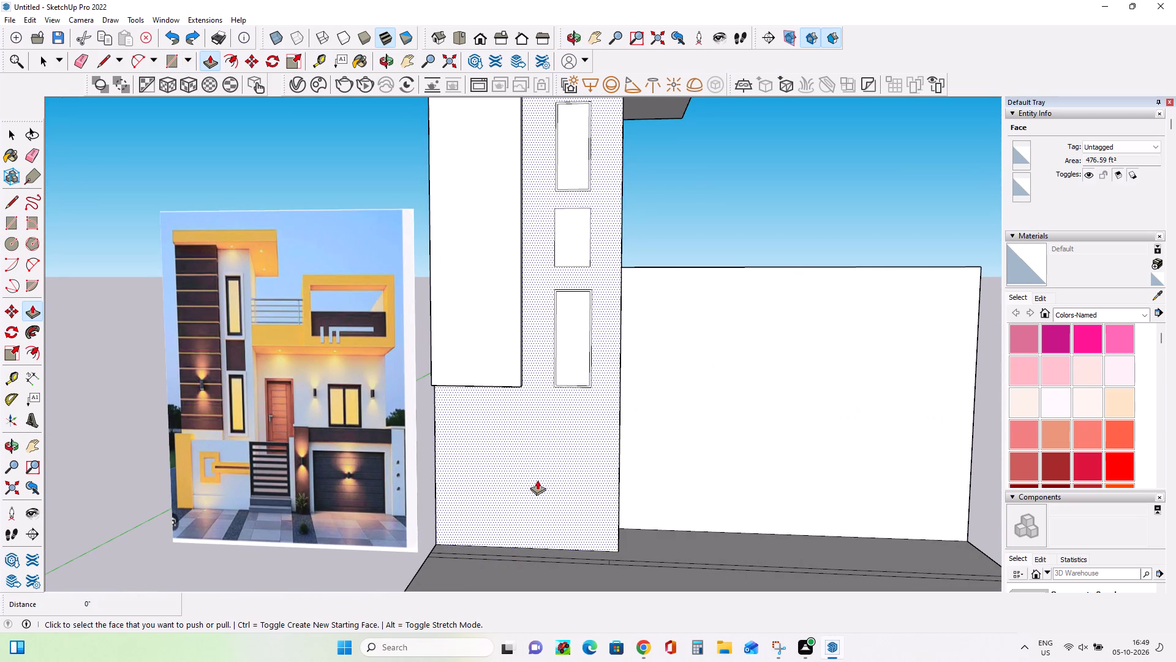
Draw a rectangle on the tower wall from beneath the tall panel to the ground, about 15 ft 9 in by 8 ft 5 1/2 in.
middle_drag(533, 480, 411, 422)
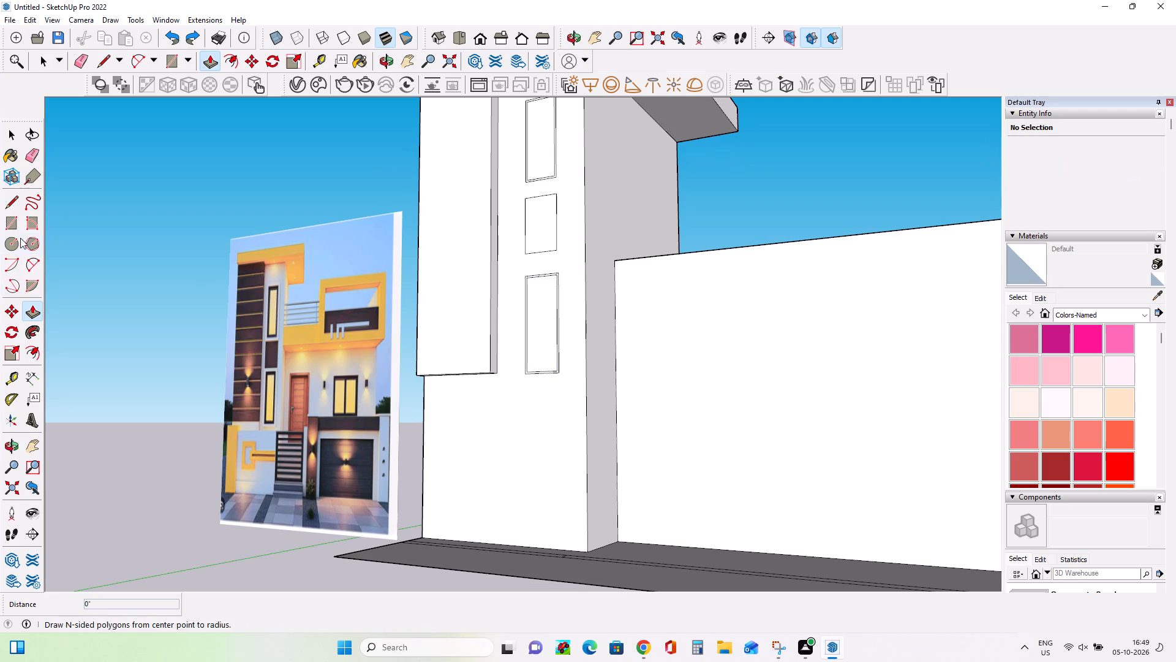
click(12, 229)
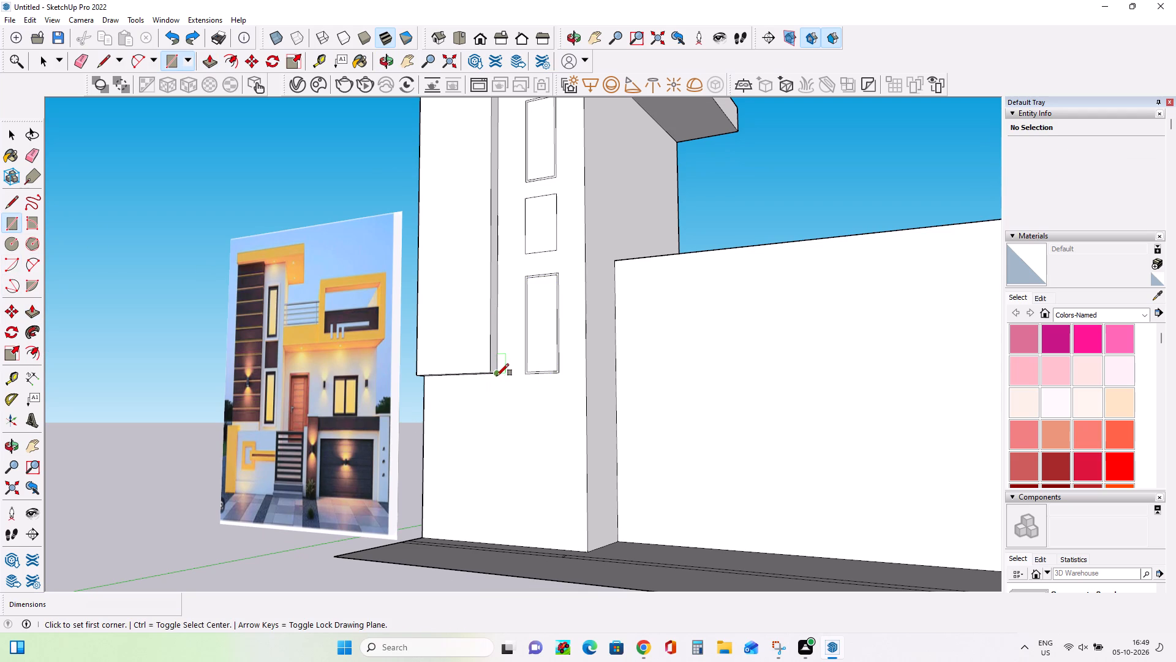
click(497, 376)
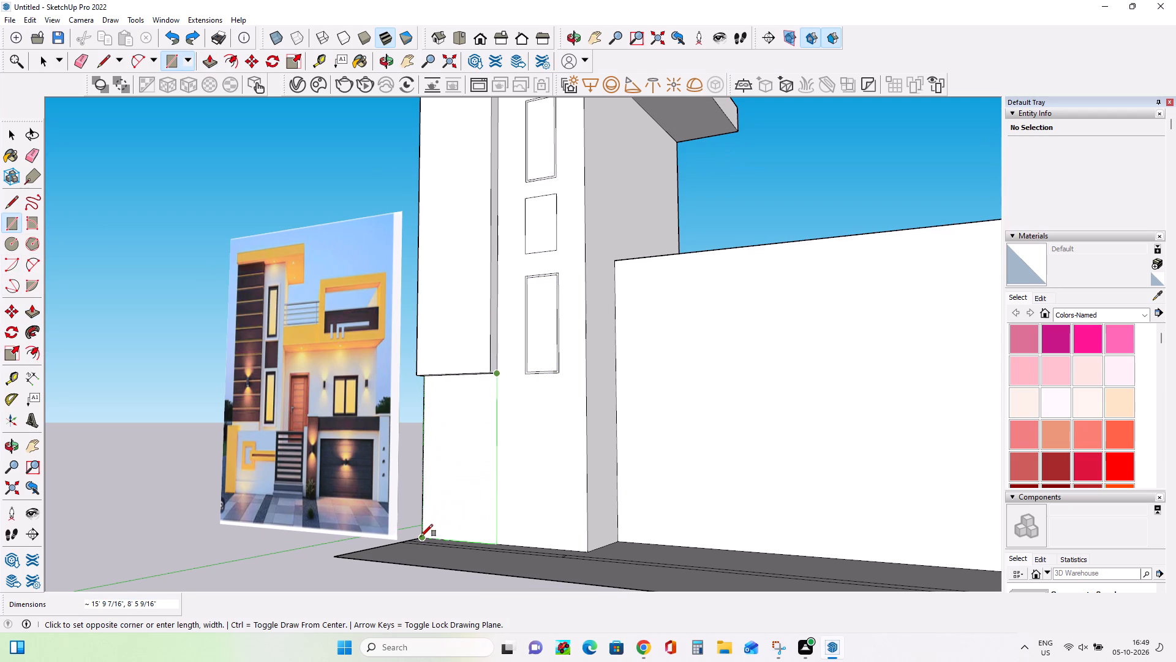
click(421, 536)
Pull the wall area beneath the tall panel outward about 1 ft 3 in, flush with the panel's front.
click(30, 308)
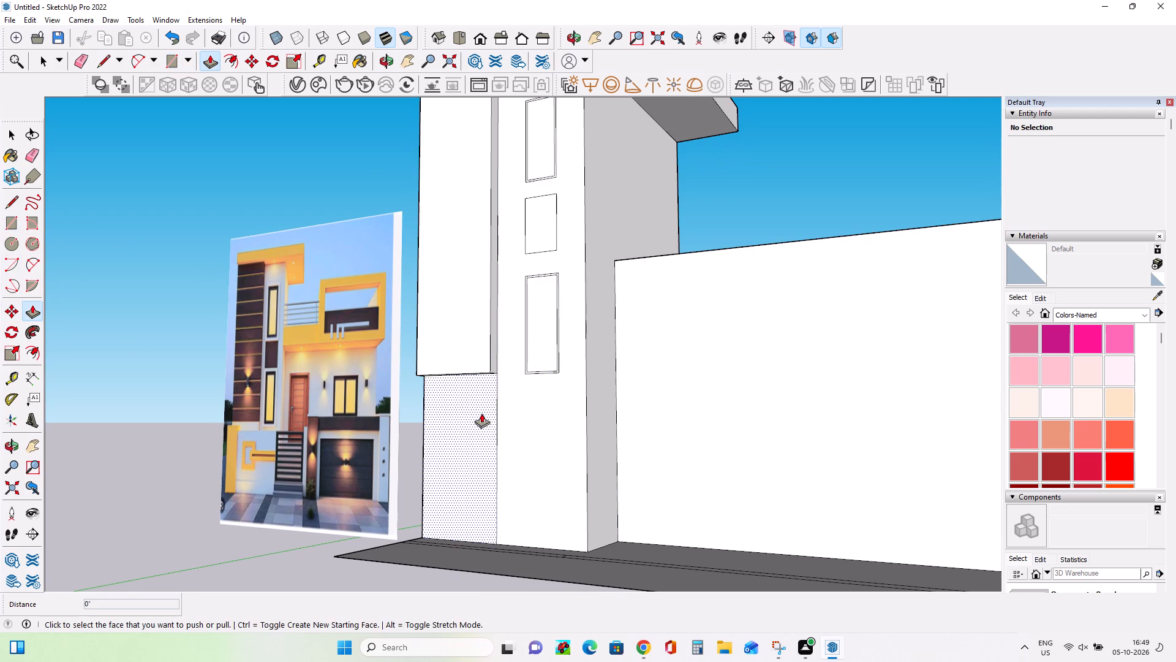
click(477, 417)
click(463, 359)
Draw a horizontal strip about 34 ft 2 in long along the top of the lower block's front face.
middle_drag(443, 406, 590, 483)
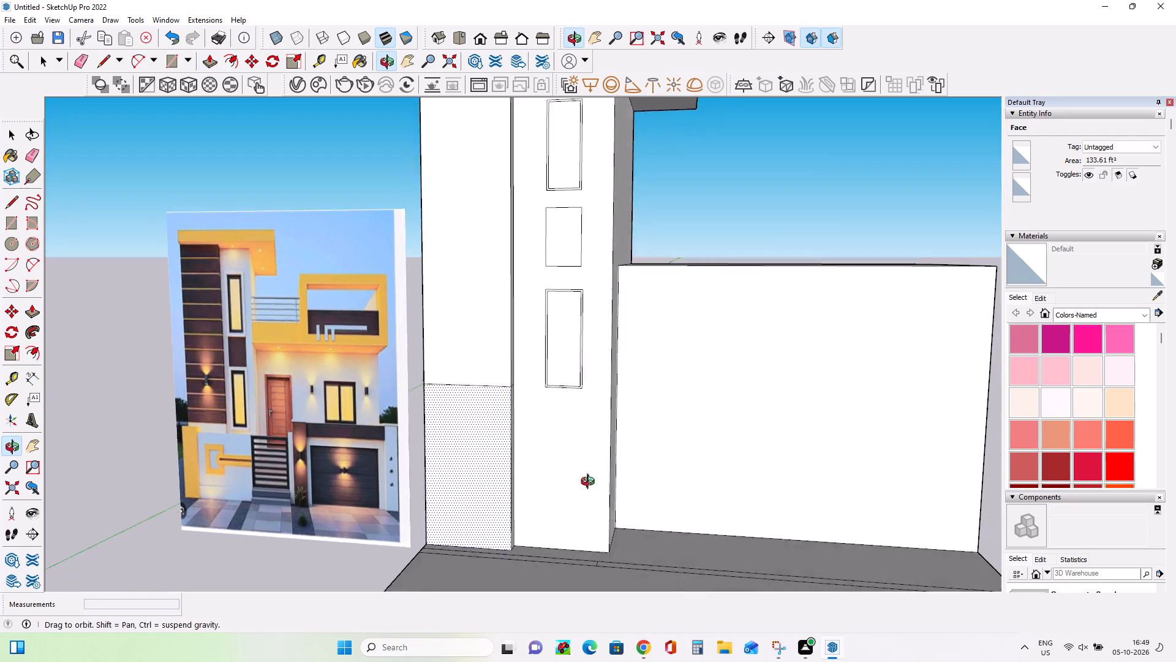
middle_drag(590, 483, 654, 481)
scroll(508, 461, down, 8)
middle_drag(602, 463, 543, 530)
scroll(641, 419, up, 1)
middle_drag(634, 420, 613, 433)
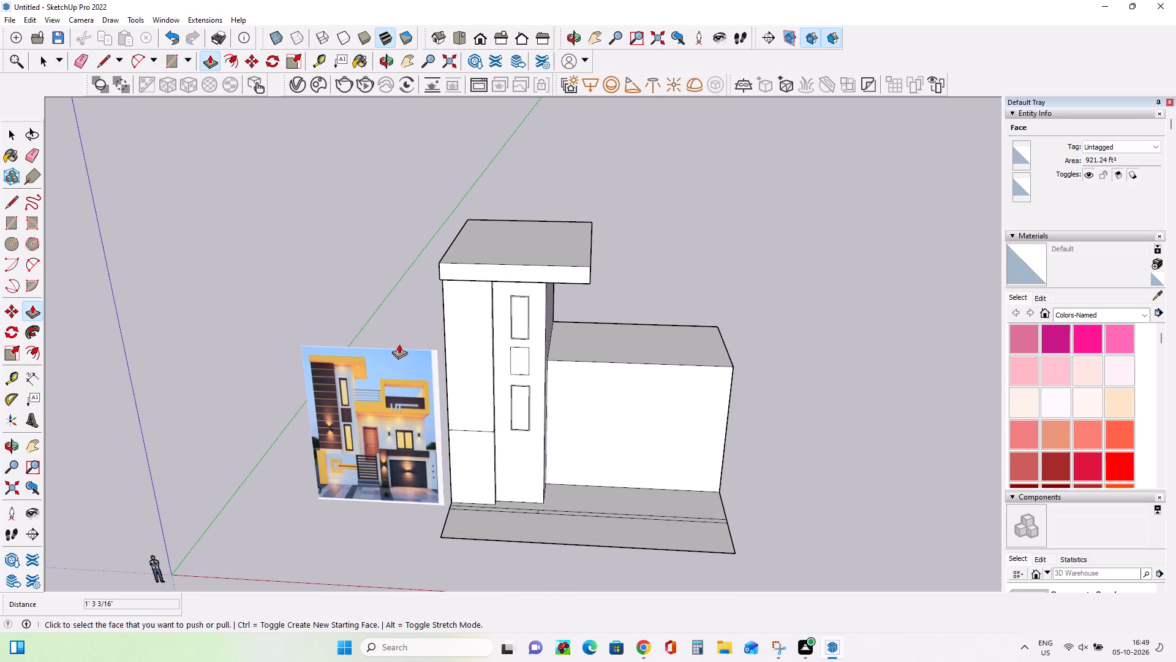
click(9, 227)
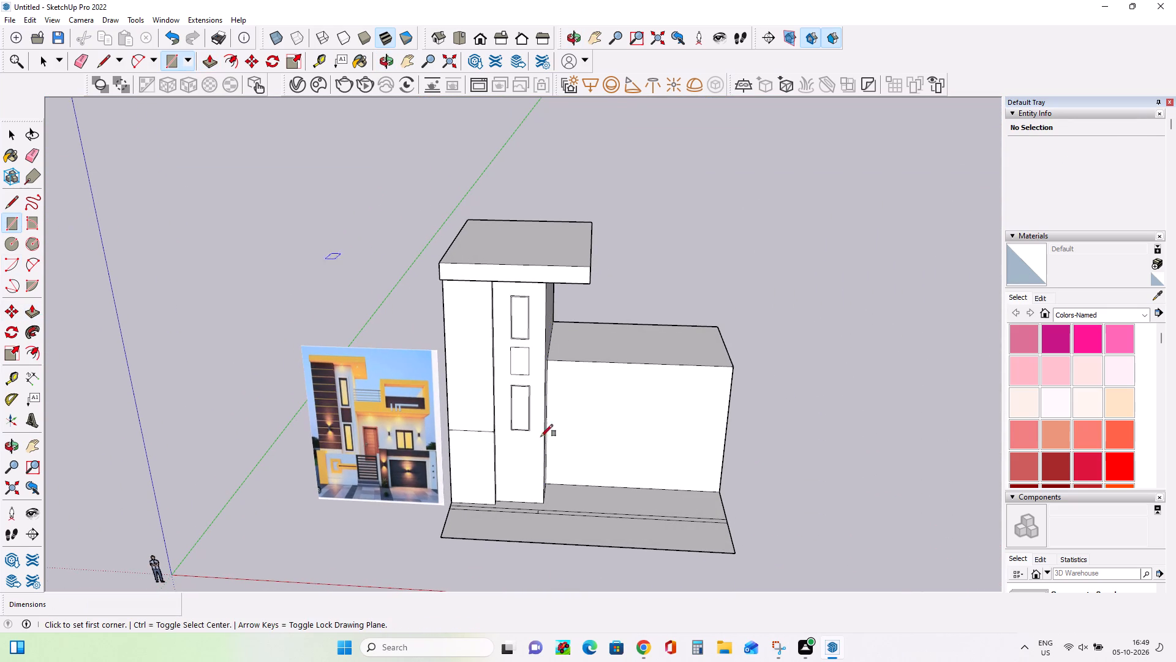
middle_drag(563, 420, 551, 421)
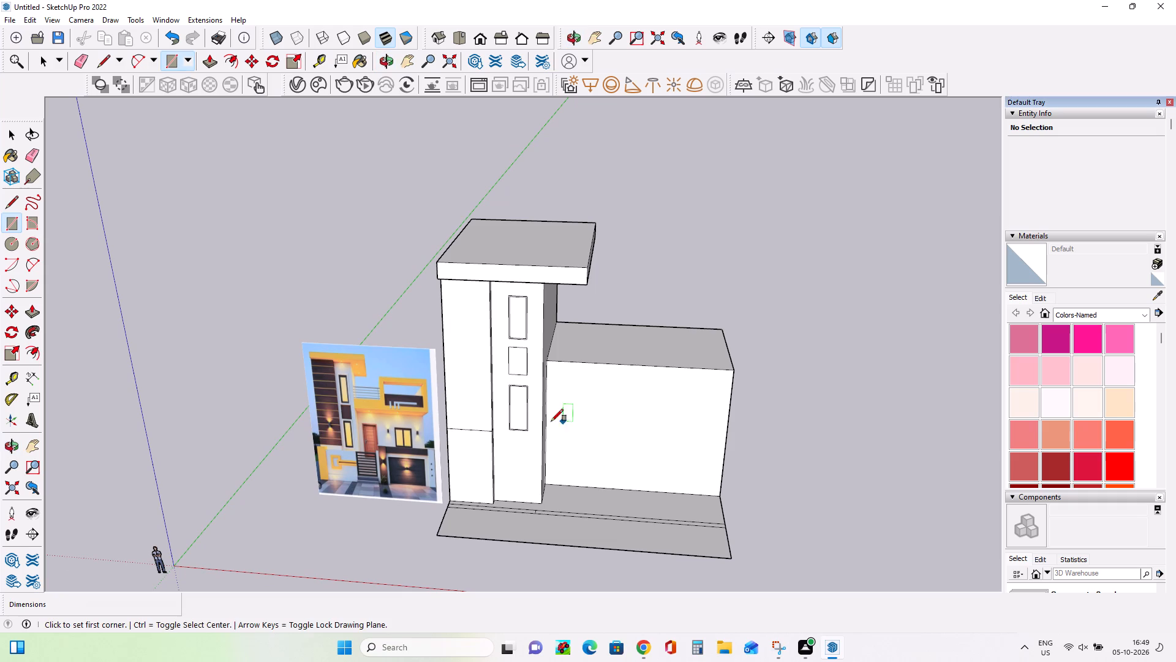
click(548, 362)
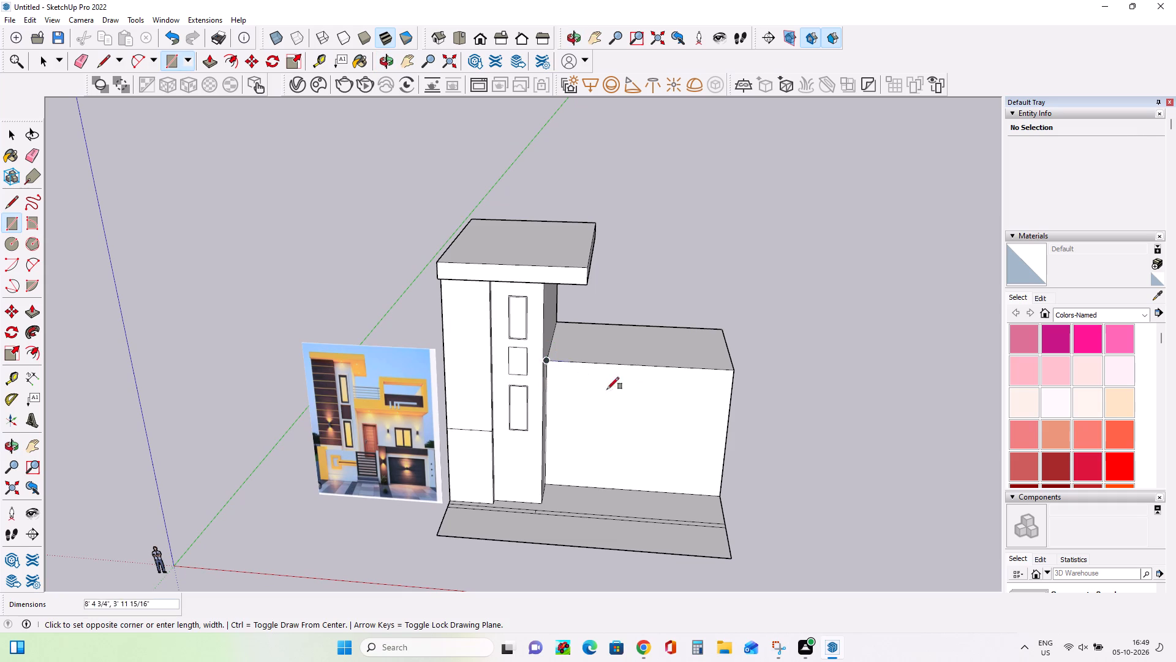
click(731, 385)
Pull the strip atop the lower block outward about 6 ft 11 in to form a projecting slab.
middle_click(646, 456)
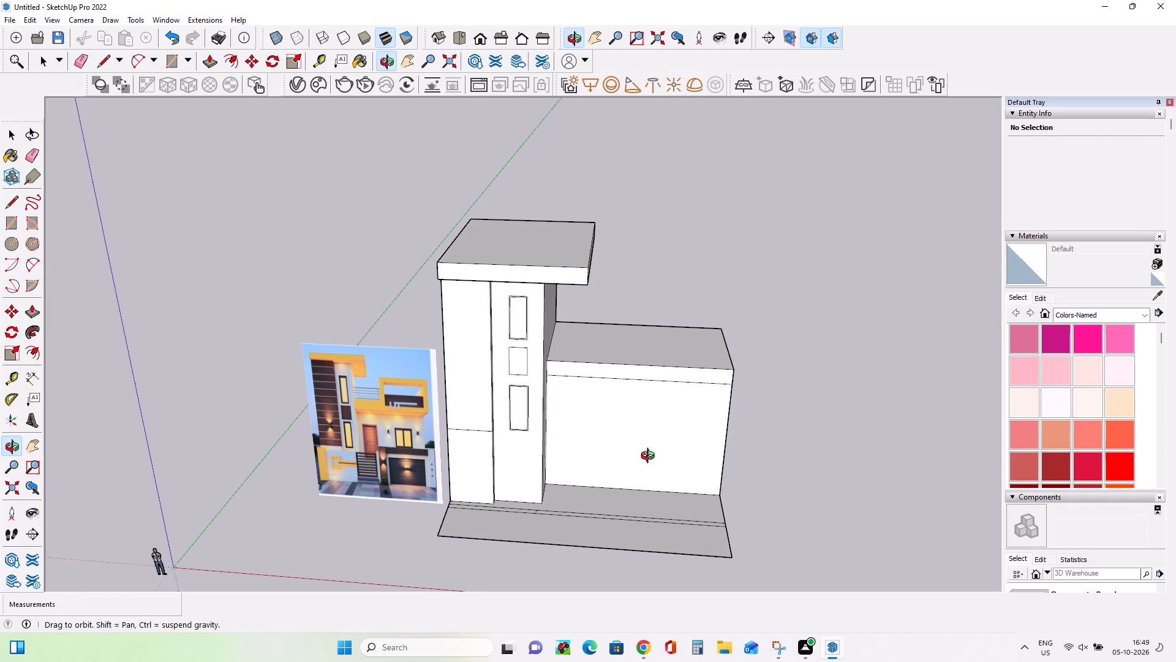
click(29, 314)
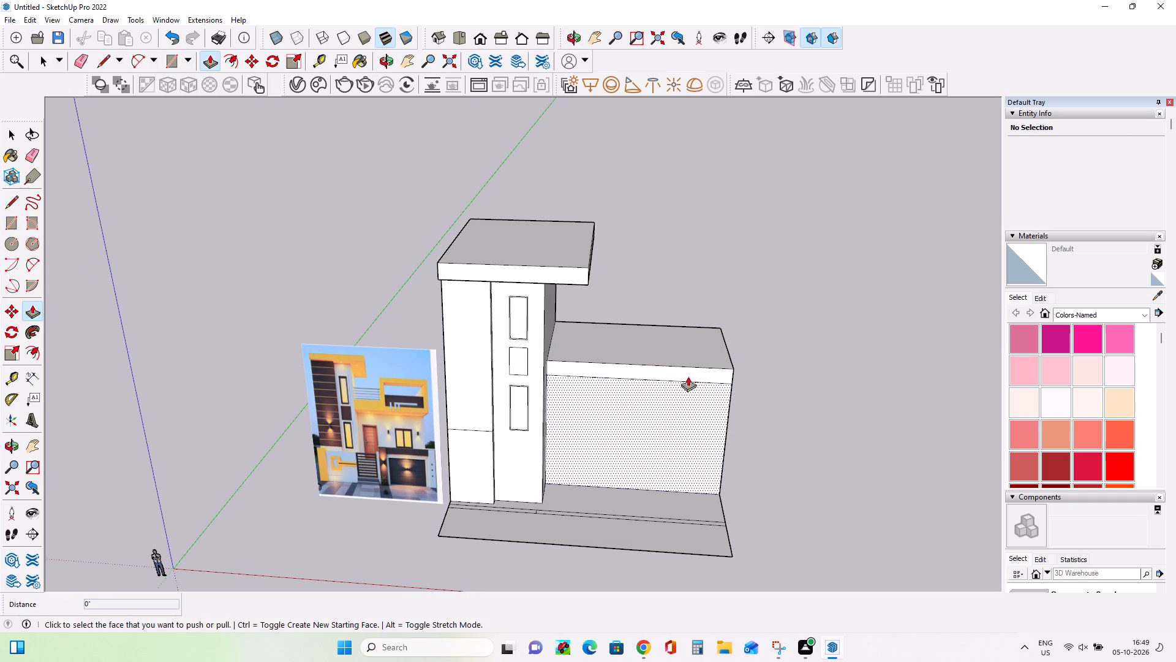
click(685, 374)
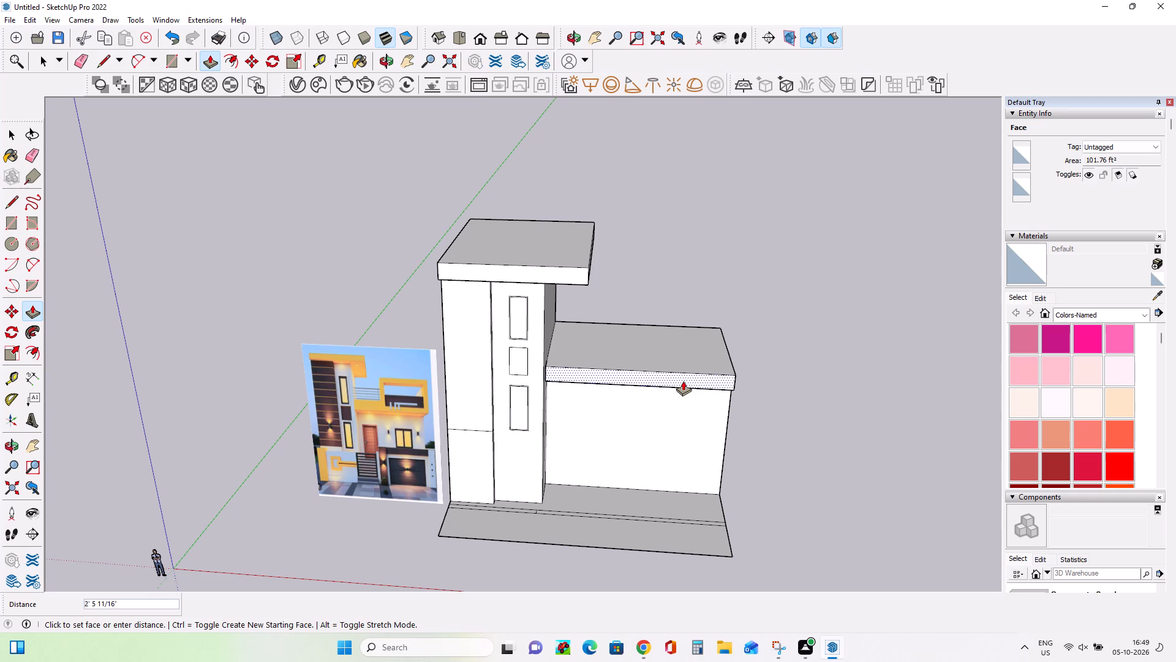
click(542, 369)
Draw a rectangle about 3 ft 6 in by 34 ft 2 in along the front edge of the lower block's roof.
middle_drag(625, 457, 646, 426)
middle_drag(622, 373, 584, 389)
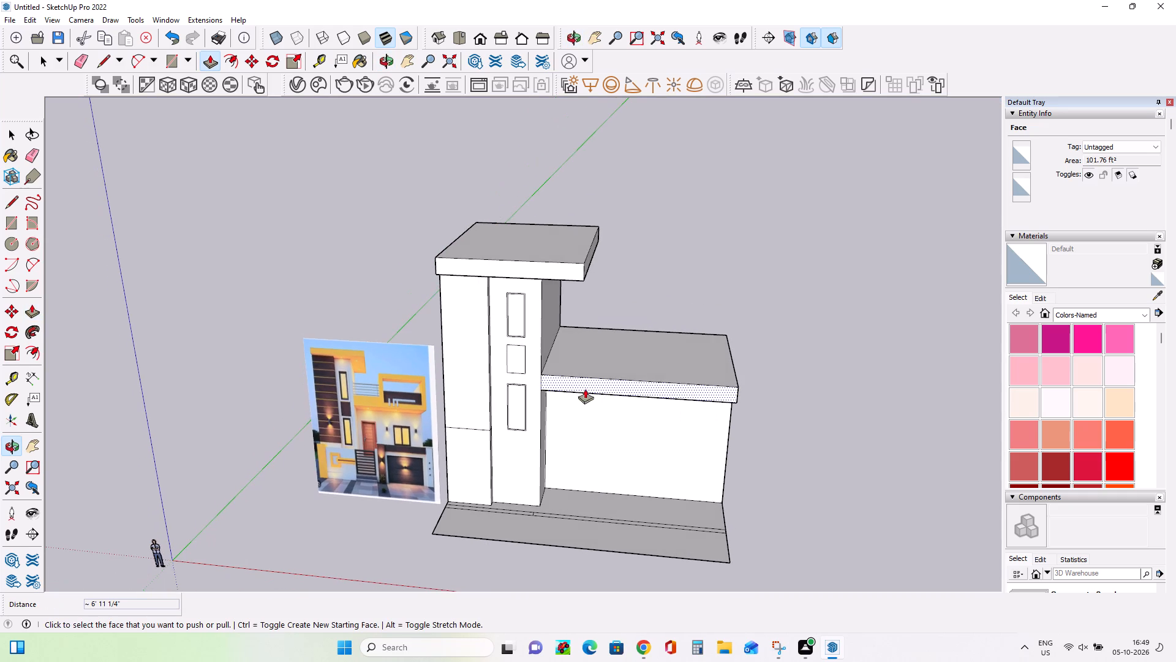
middle_drag(726, 376, 709, 401)
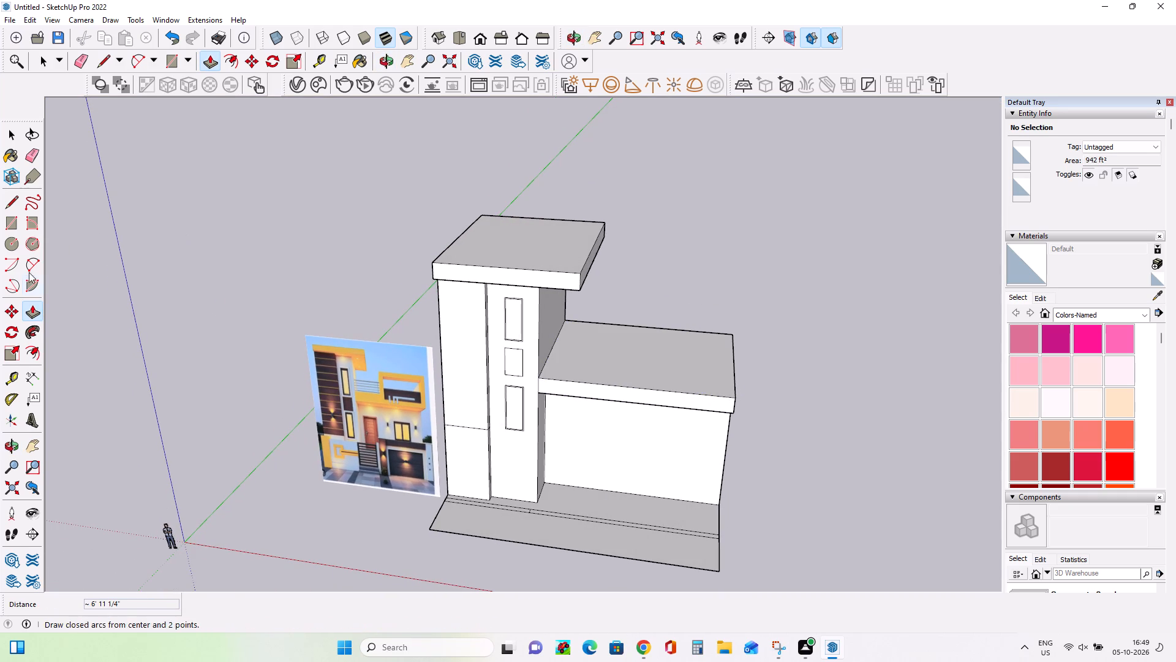
click(15, 230)
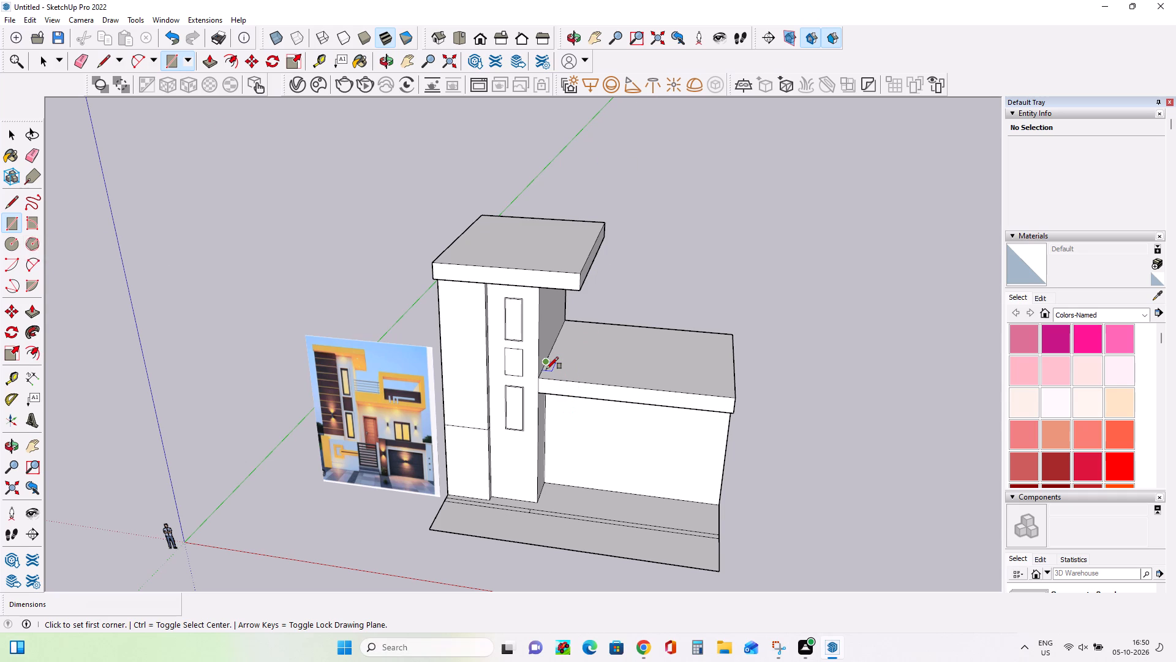
scroll(551, 367, up, 2)
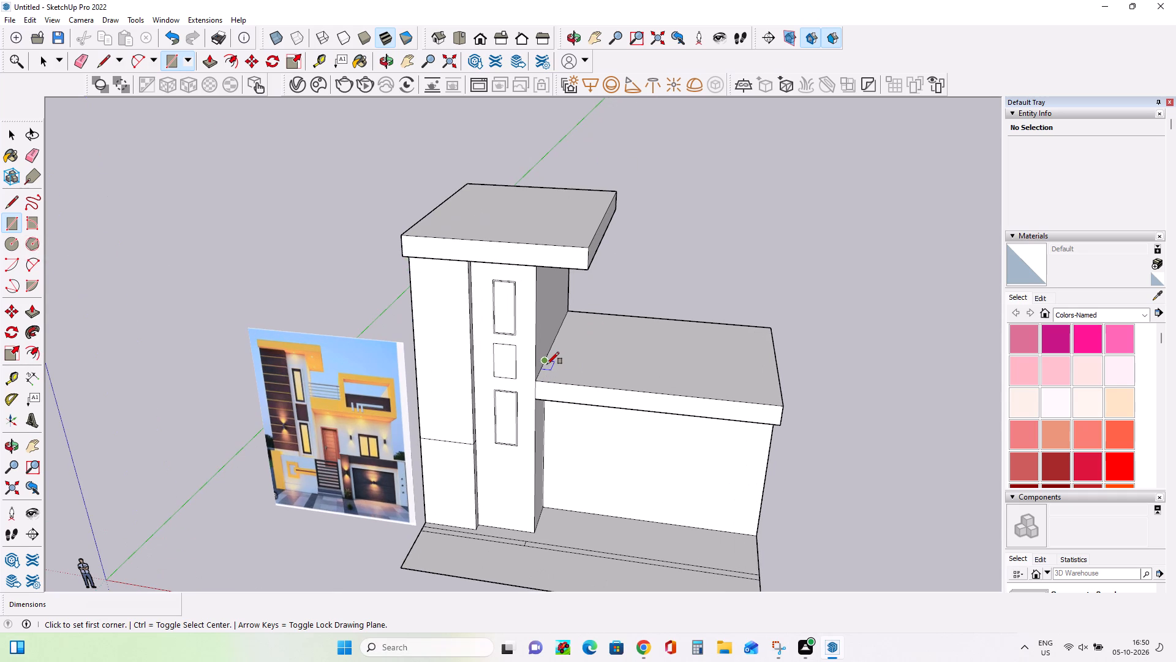
click(543, 368)
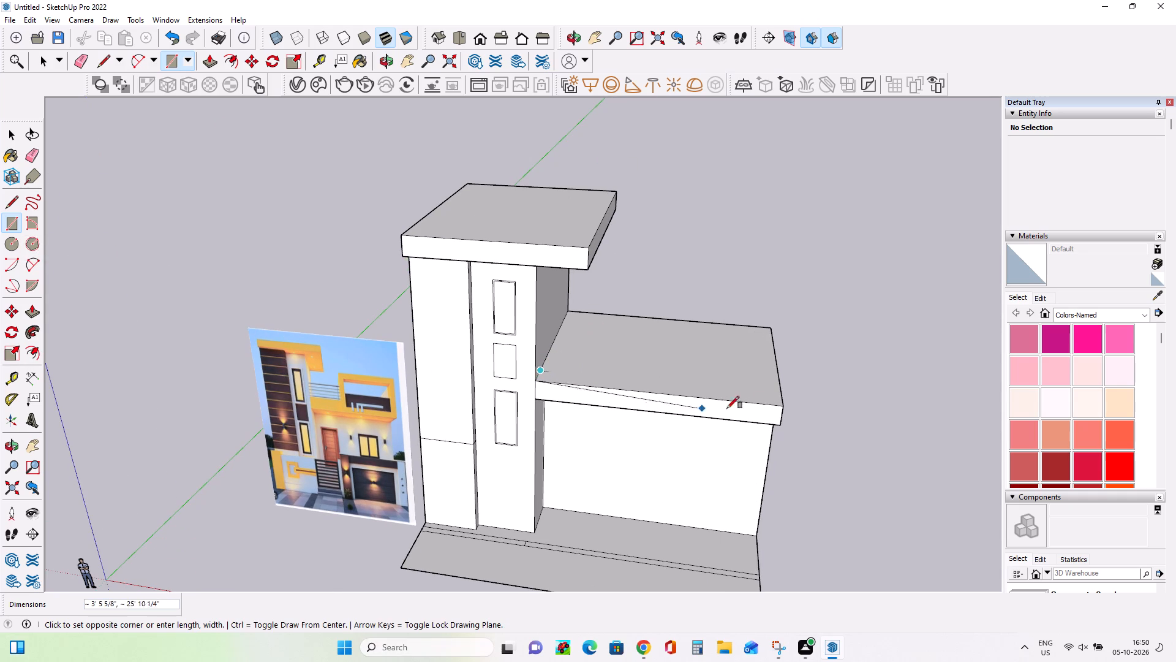
click(783, 405)
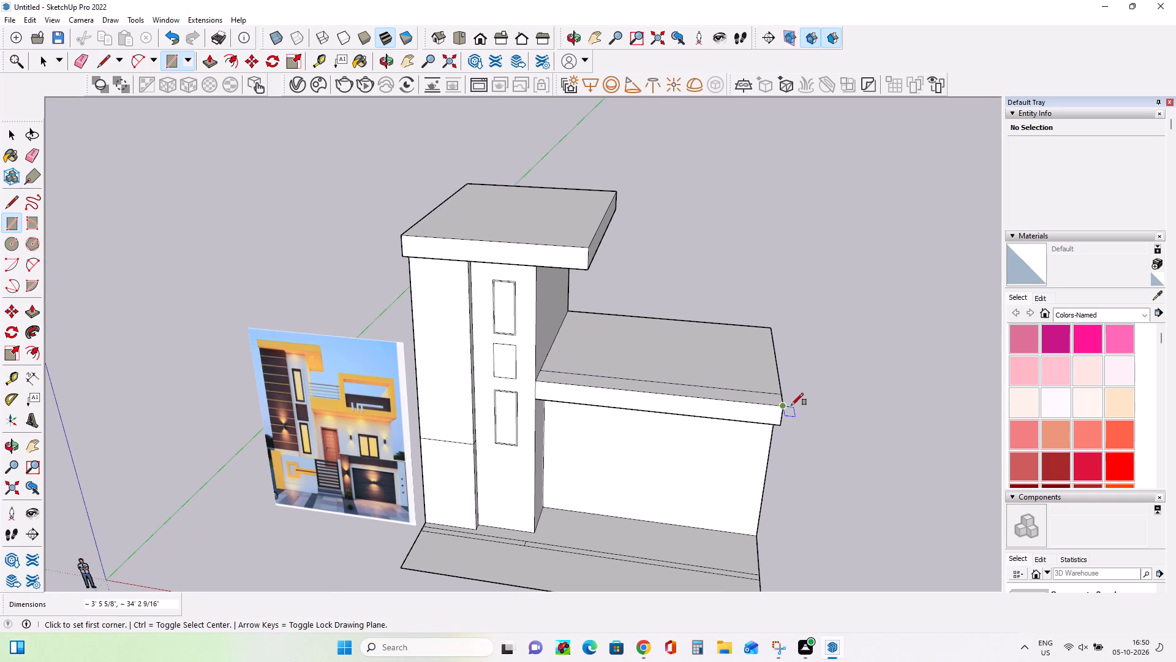
Draw a rectangle about 27 ft 6 in by 2 ft 2 1/2 in along the lower roof's side edge away from the tower.
middle_drag(787, 405, 788, 416)
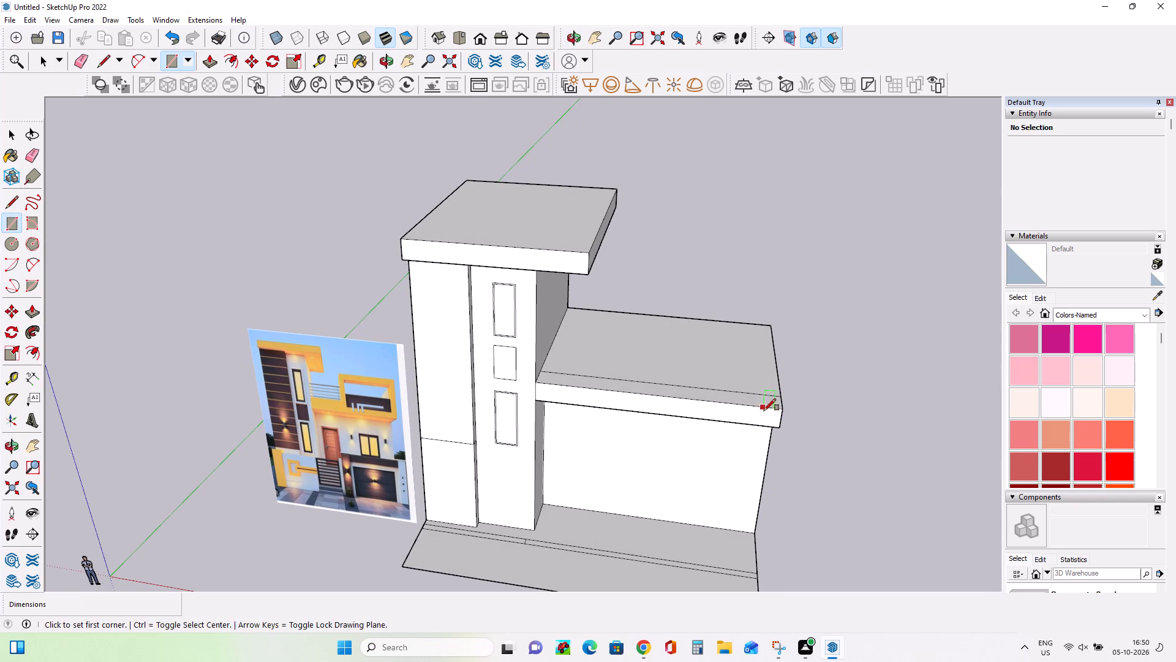
click(766, 409)
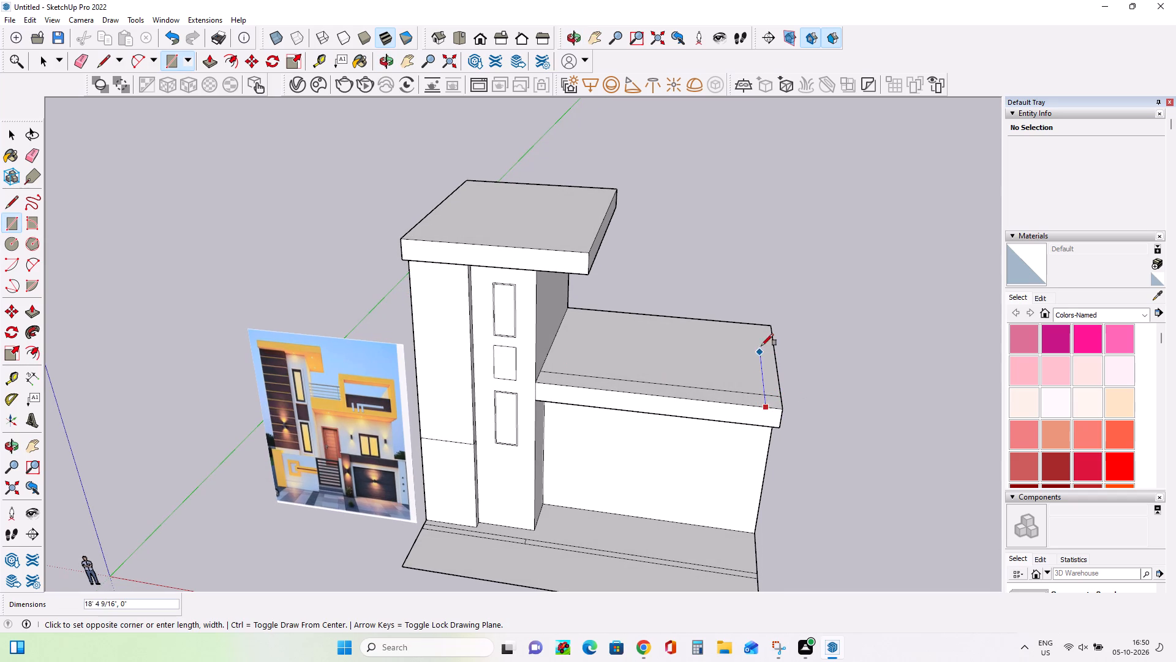
click(761, 325)
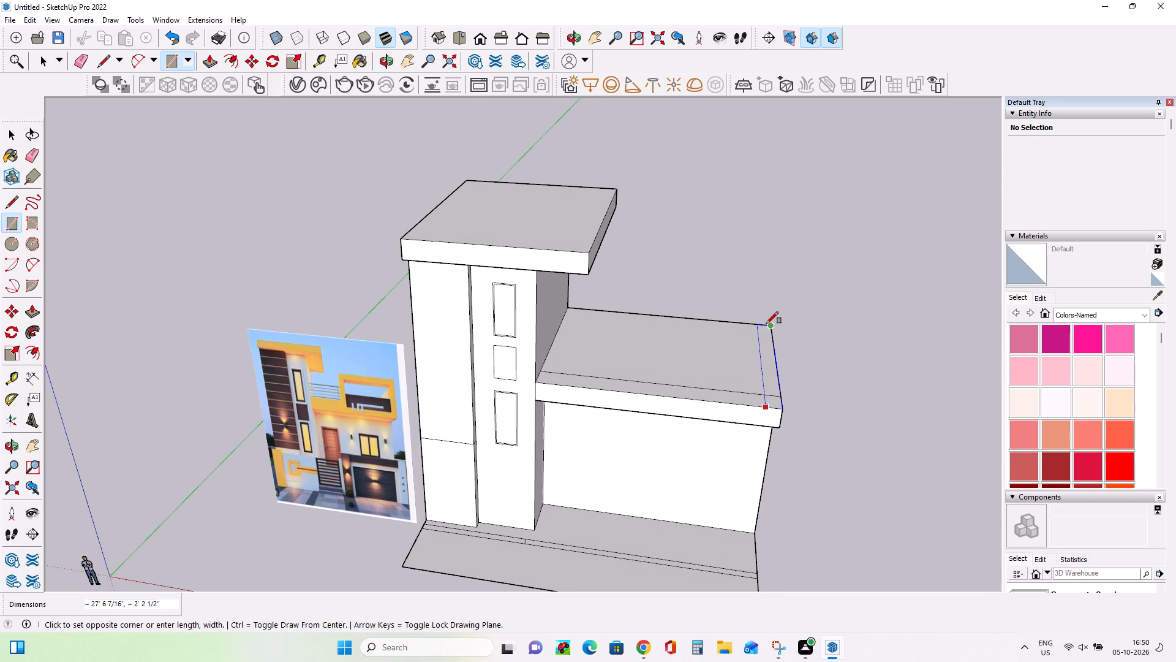
click(767, 330)
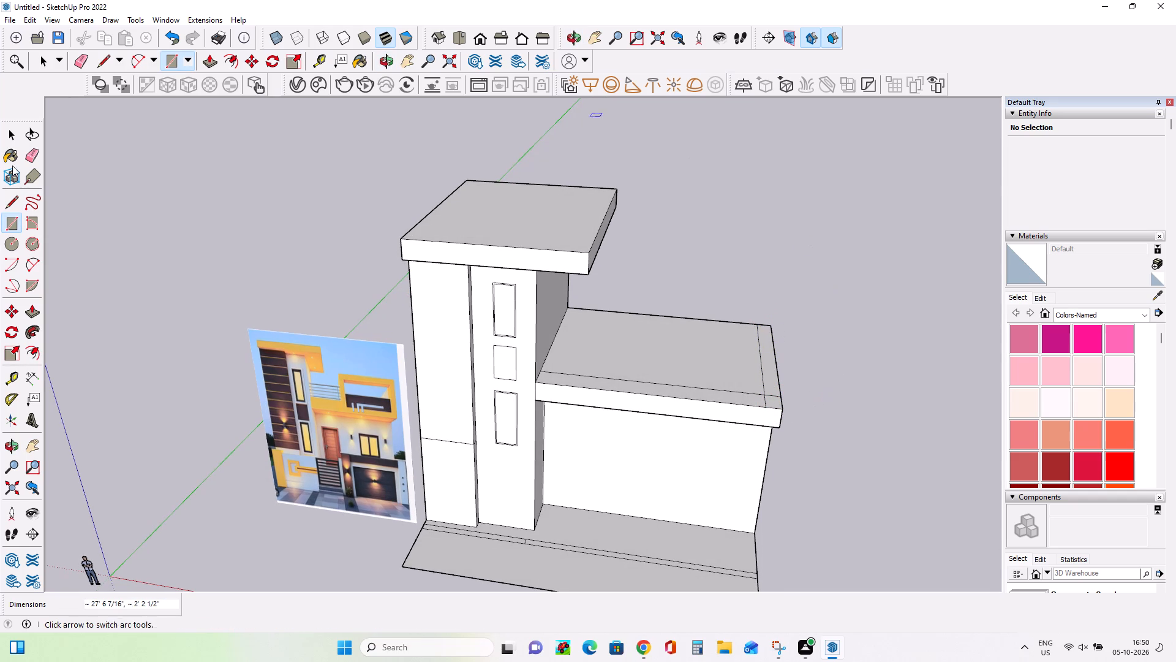
Erase the overlapping strip lines at the lower roof's outer front corner so the two edge strips join into one L-shaped face.
click(32, 313)
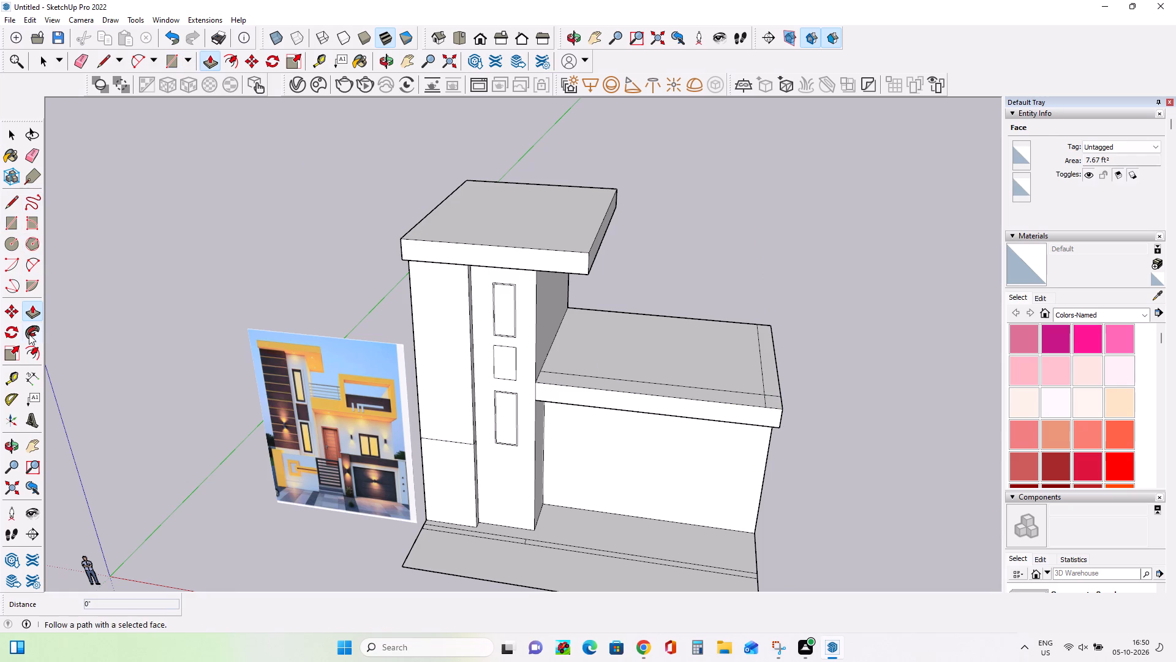
click(30, 154)
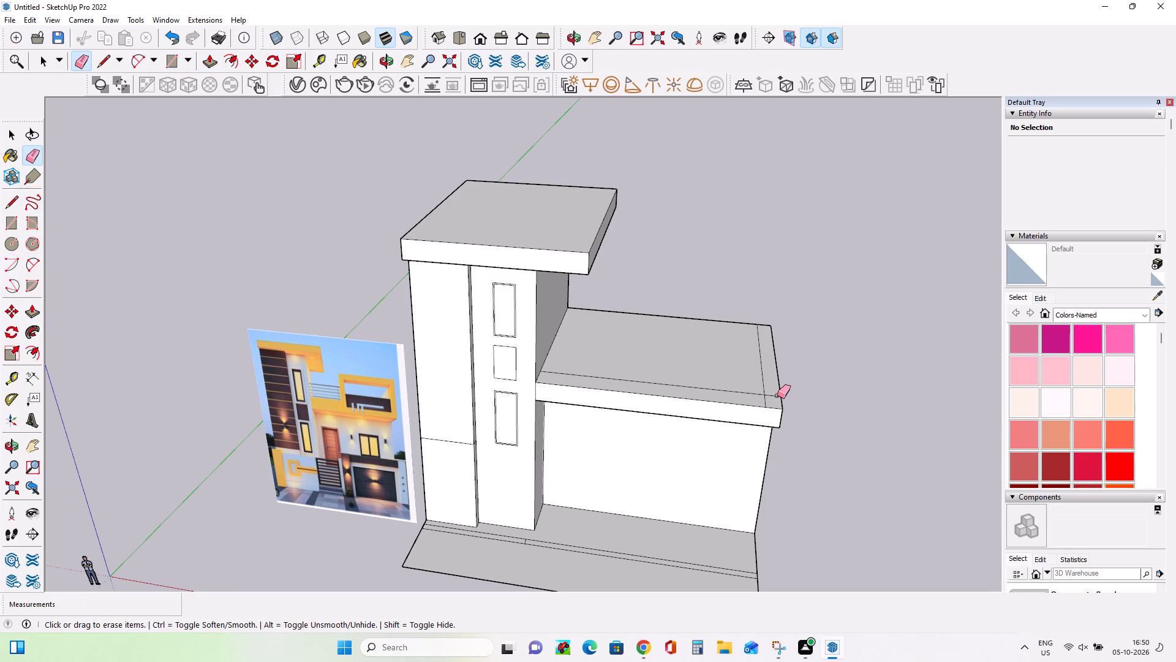
click(777, 396)
click(767, 399)
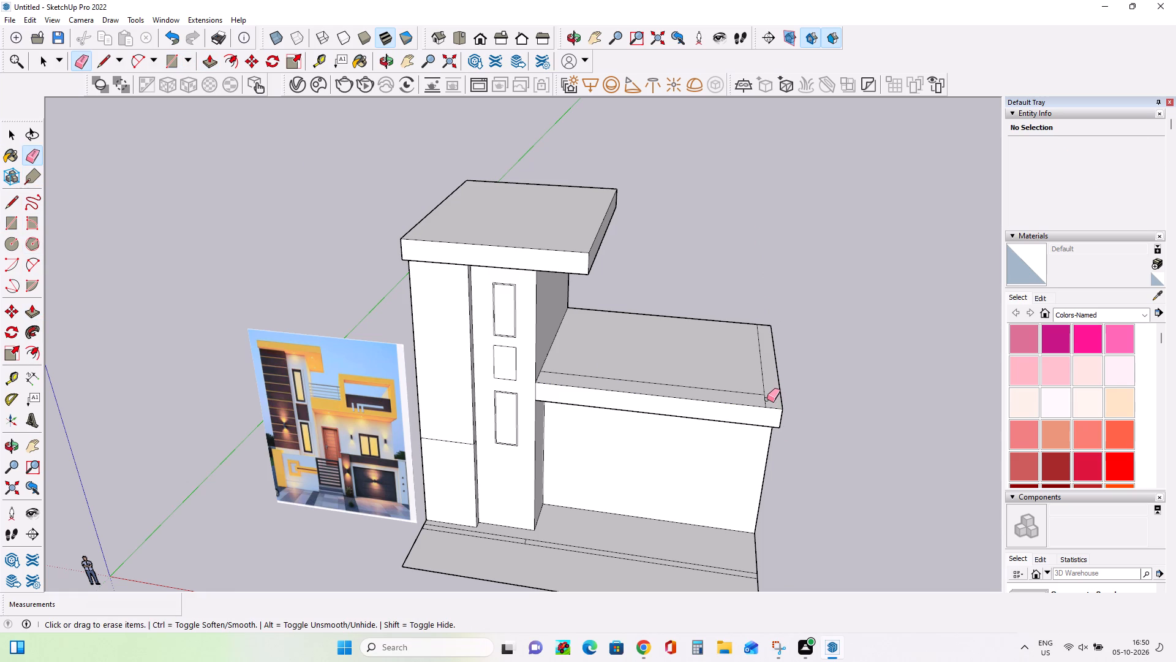
click(765, 399)
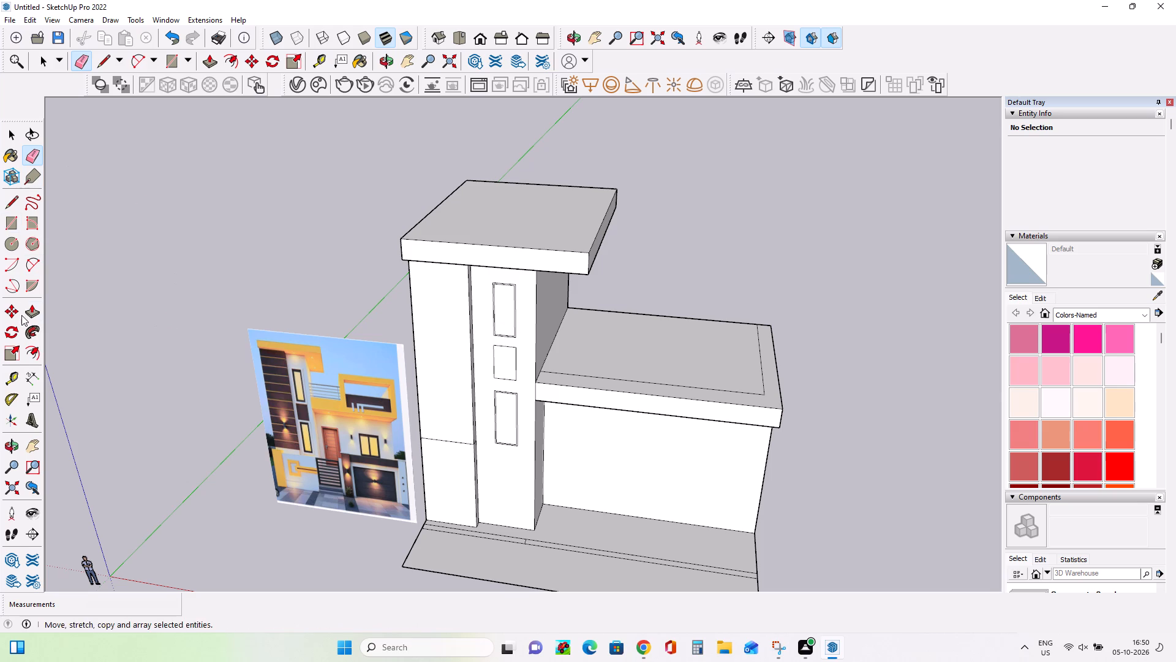
Pull the L-shaped roof-edge strip up about 7 ft 8 in to form the parapet wall.
click(24, 314)
click(684, 392)
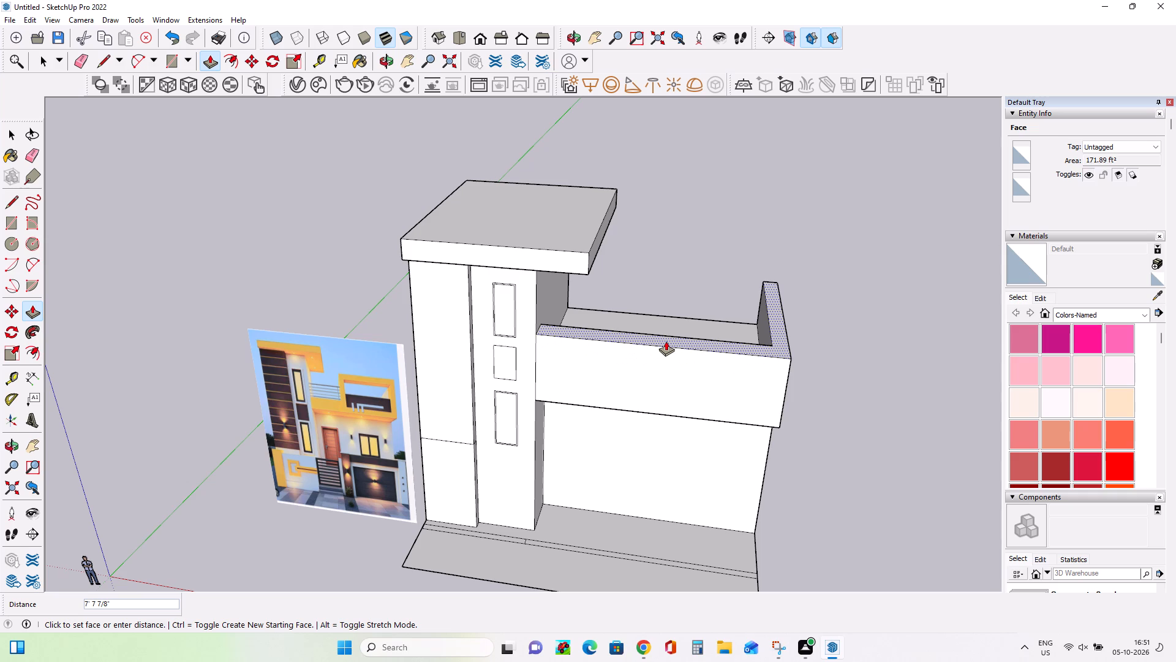
click(666, 341)
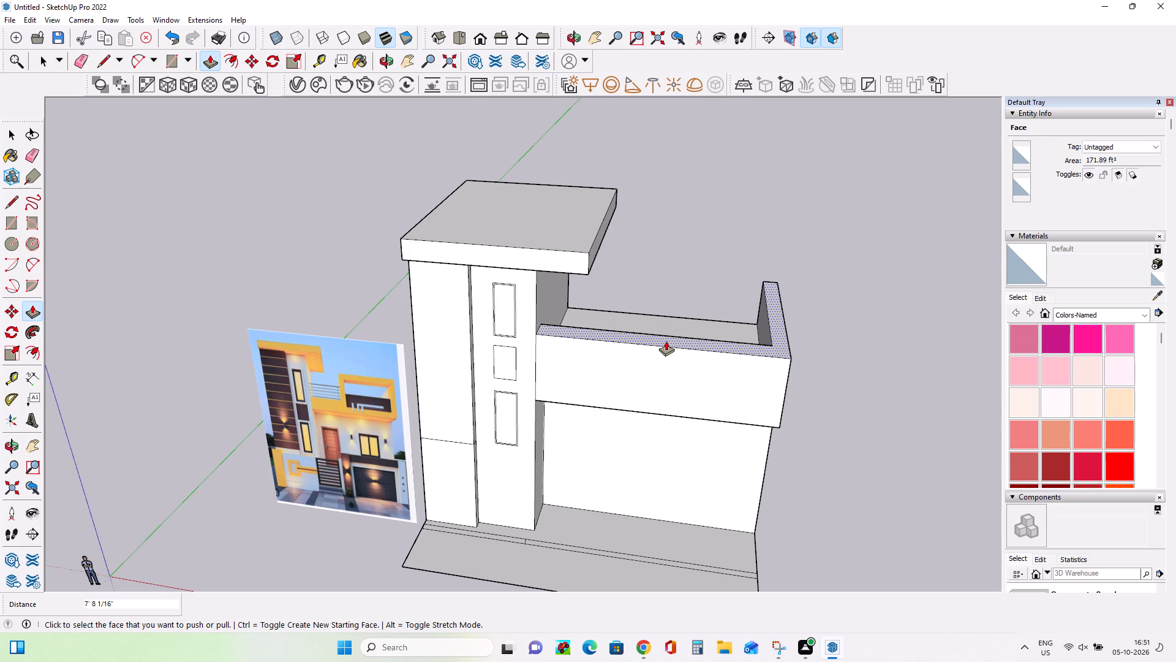
Thin the front parapet by pushing its inner face toward the front about 1 ft 5 in, plus another 9 in.
middle_drag(722, 401, 726, 419)
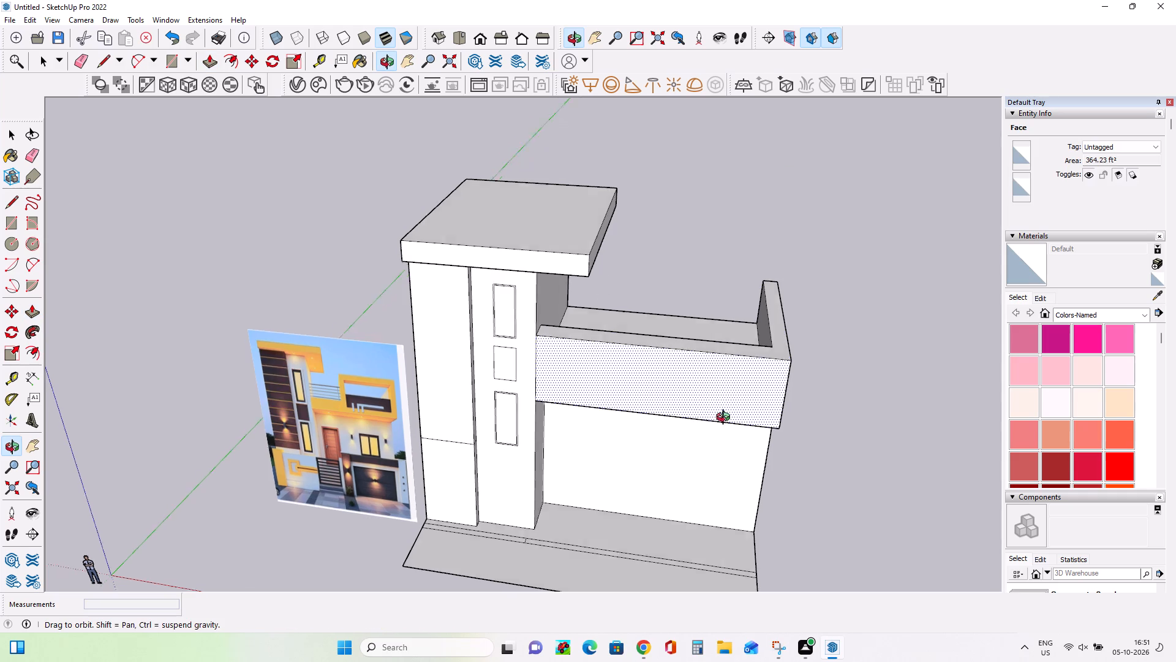
middle_drag(726, 419, 112, 446)
middle_drag(502, 449, 460, 444)
click(417, 362)
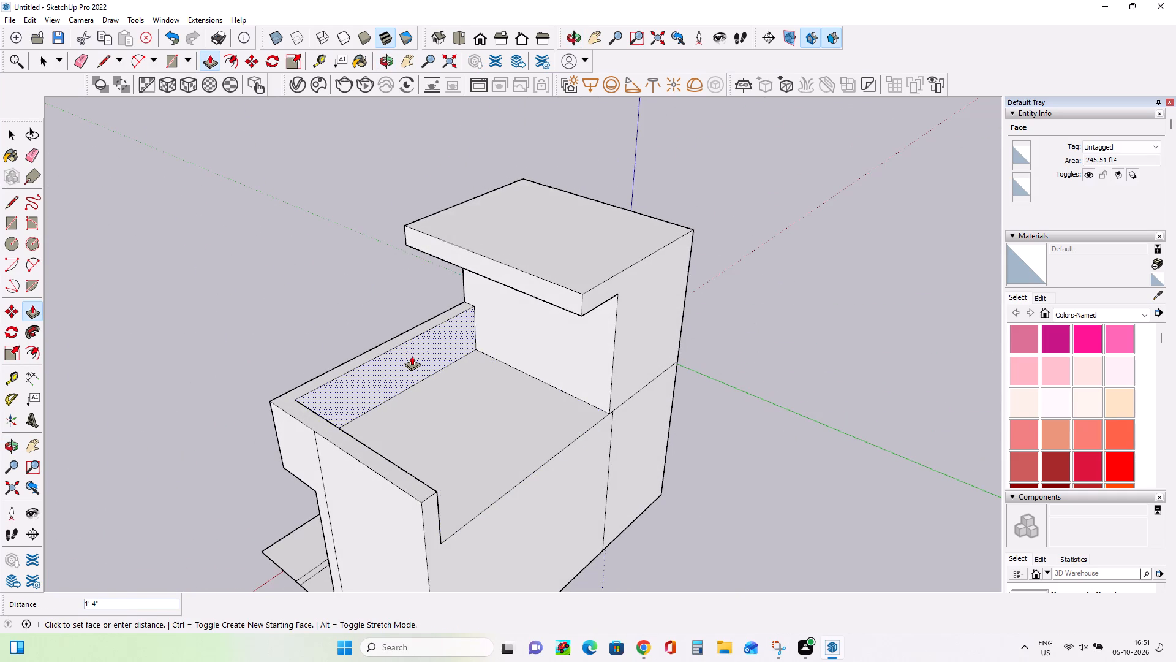
click(412, 355)
middle_drag(463, 463, 963, 430)
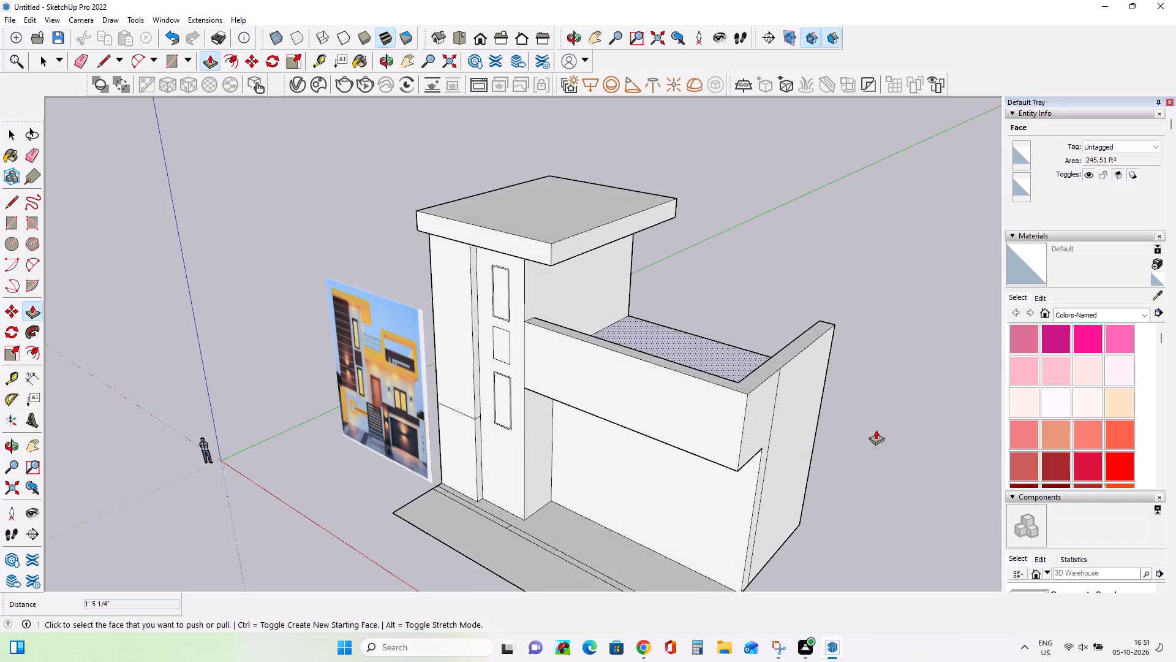
middle_drag(600, 420, 80, 479)
click(331, 406)
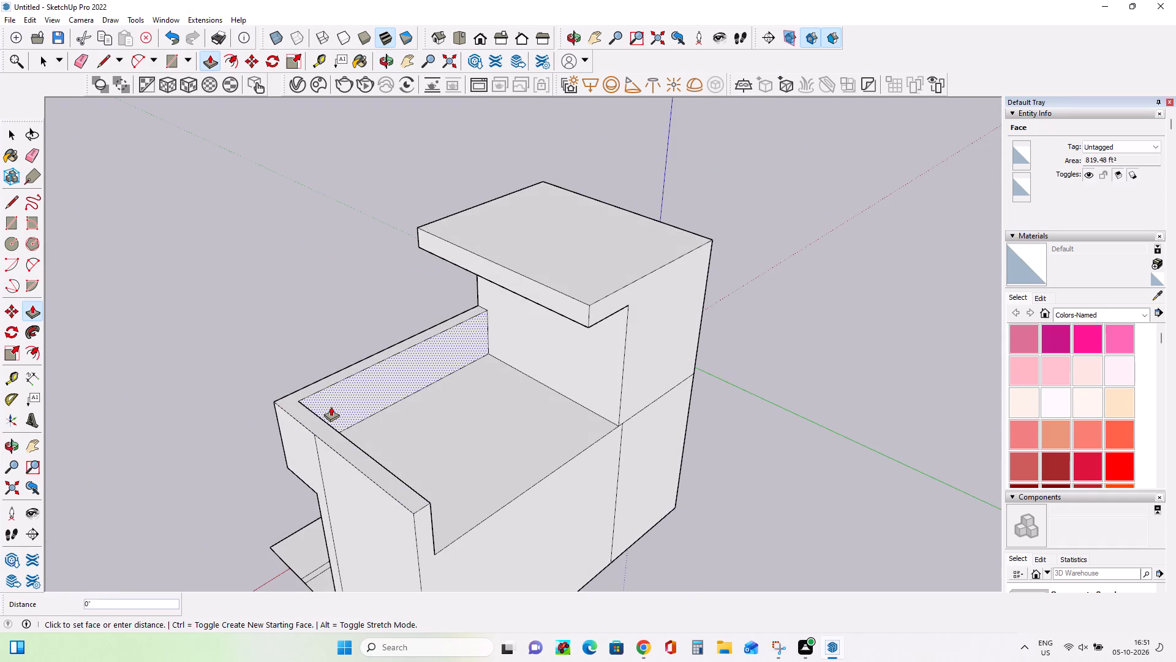
click(328, 403)
Examine the balcony parapet and raised frame in the reference image and compare them with the modelled parapet.
middle_drag(186, 430, 571, 470)
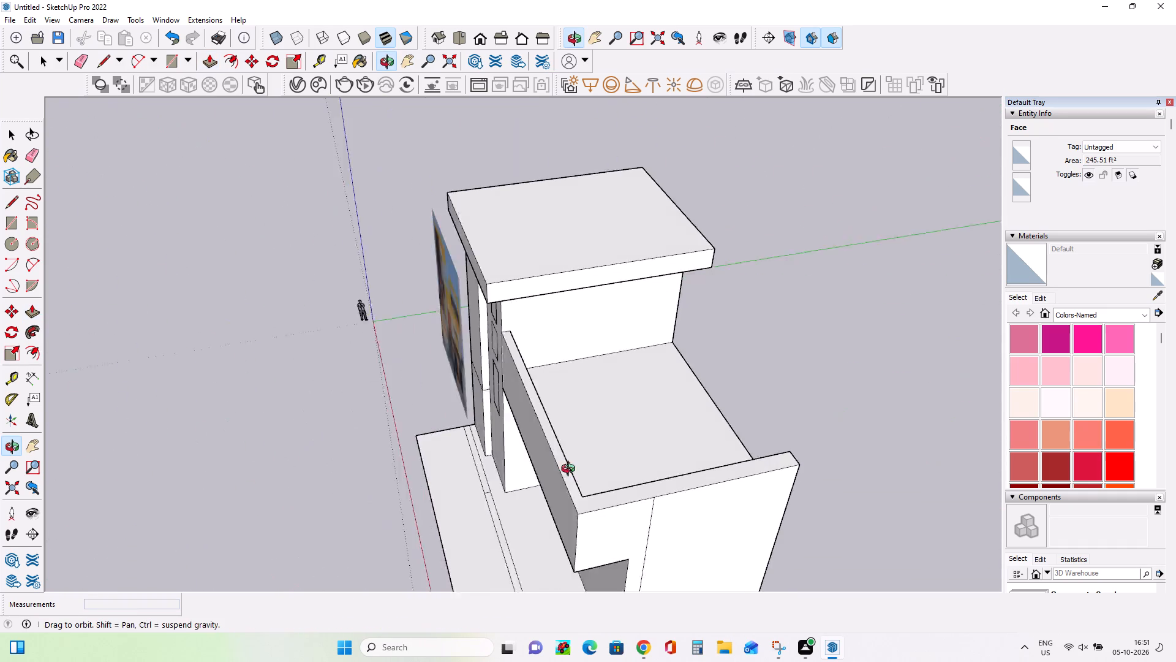
middle_drag(571, 470, 585, 470)
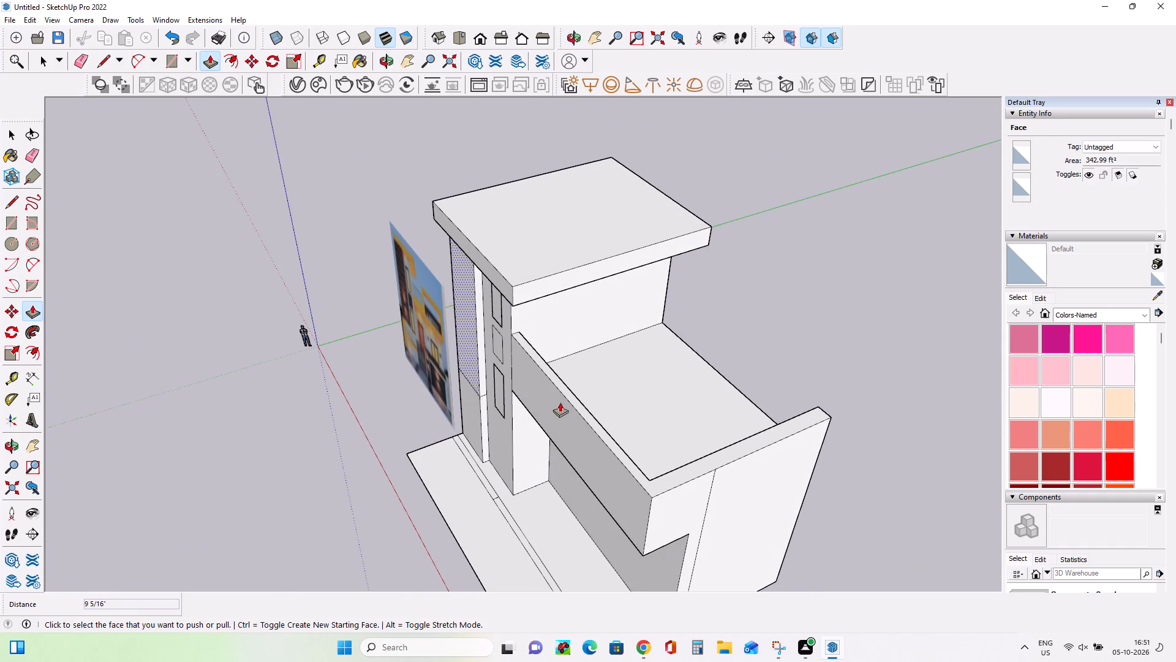
middle_drag(564, 407, 847, 389)
middle_drag(549, 338, 635, 280)
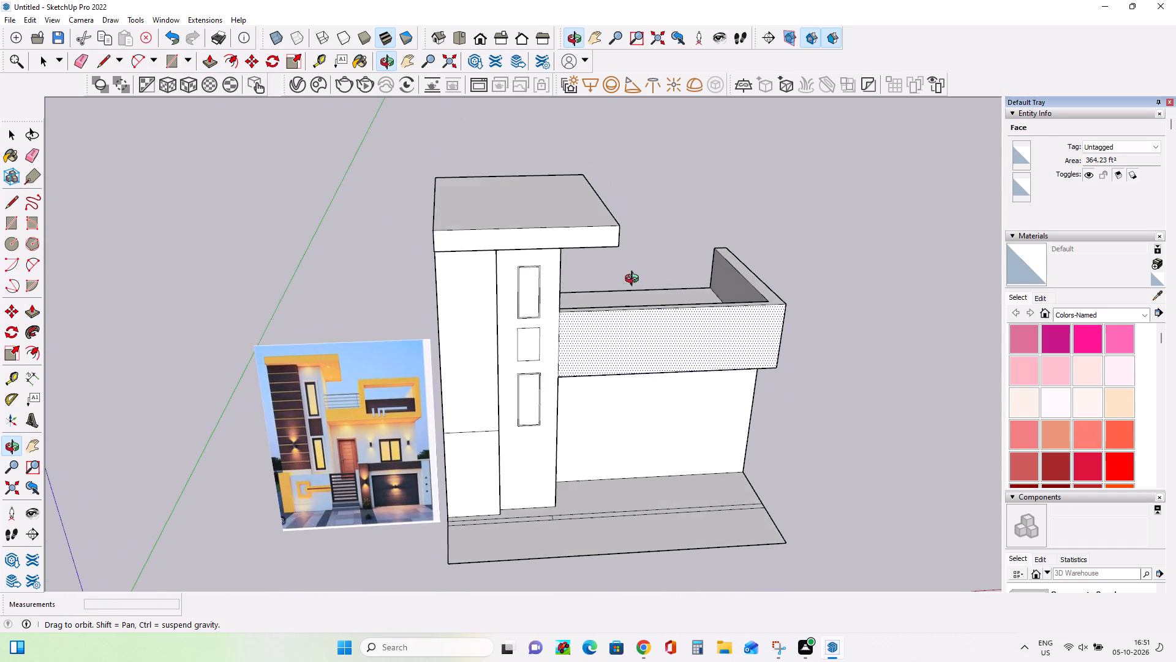
middle_drag(635, 280, 628, 270)
scroll(387, 398, up, 8)
middle_drag(386, 399, 291, 430)
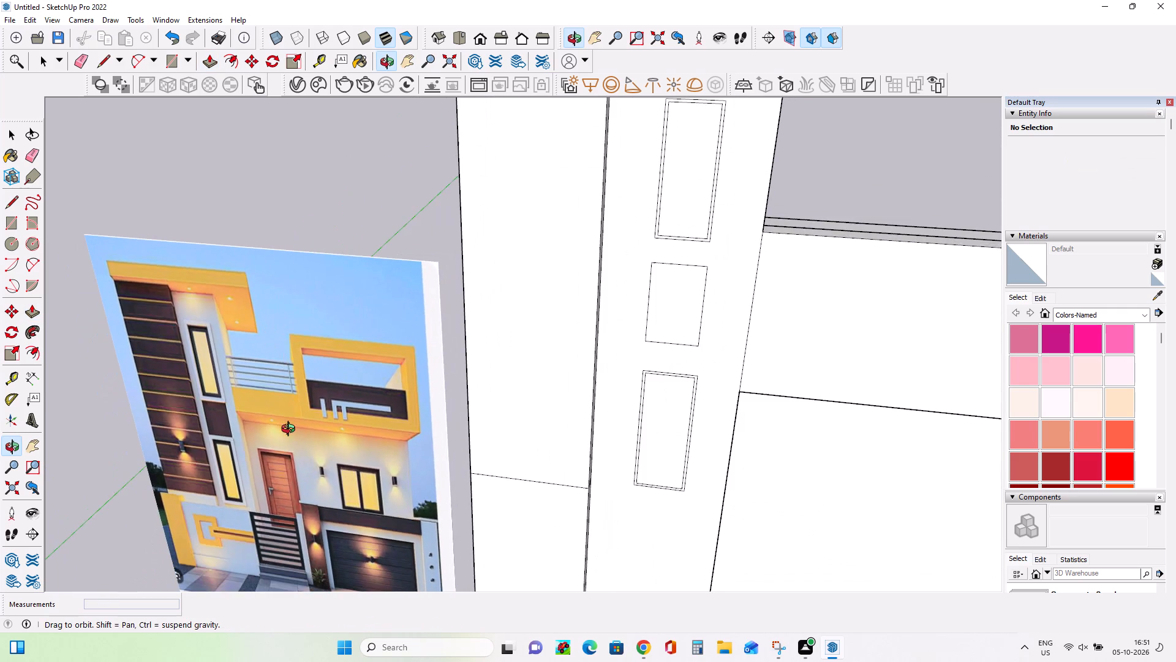
middle_drag(291, 430, 362, 397)
scroll(362, 397, down, 6)
middle_drag(774, 314, 725, 325)
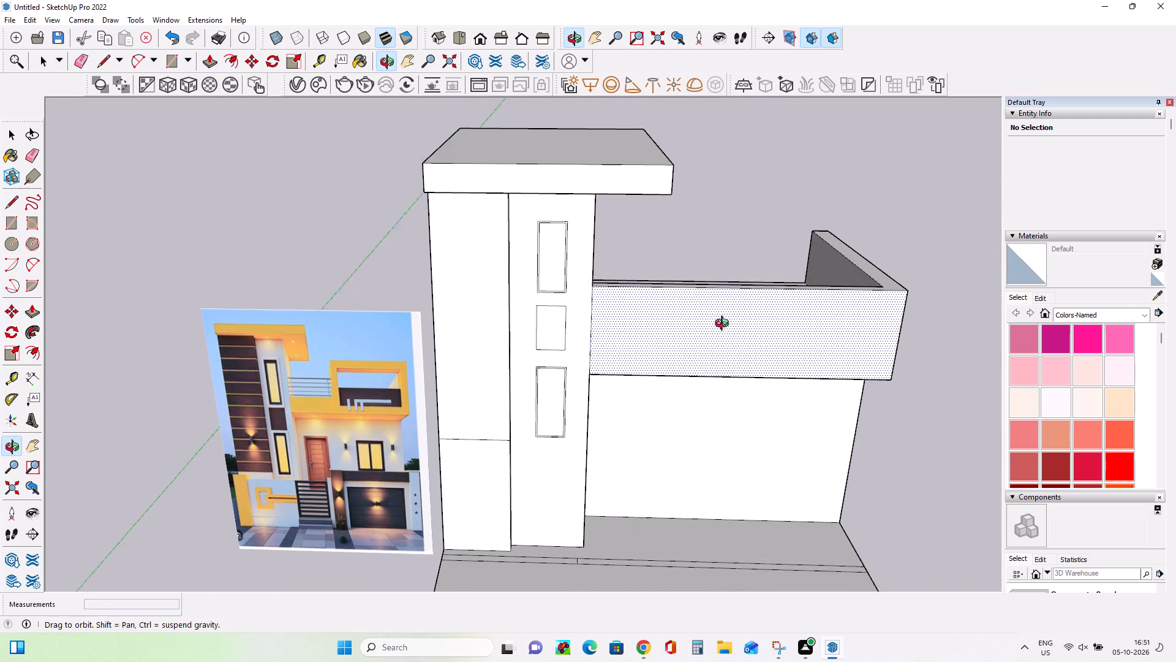
middle_drag(725, 325, 723, 330)
Draw two lines about 1 ft 3 in long across the front parapet's top near its middle, marking out a small post.
click(8, 199)
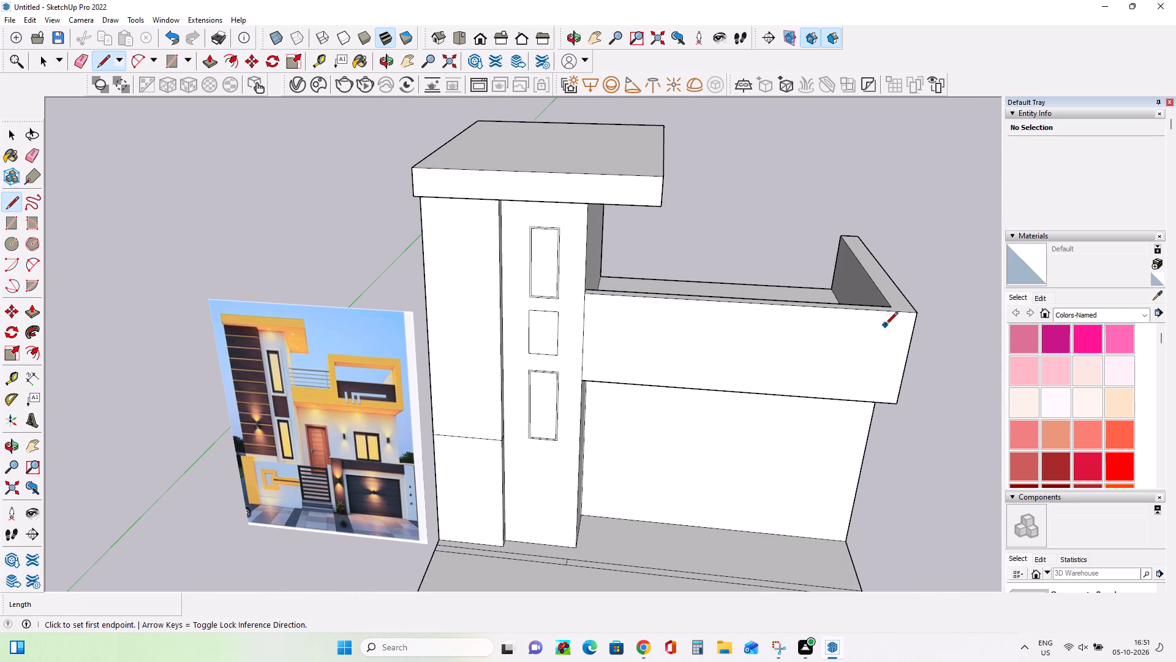
middle_drag(887, 326, 781, 315)
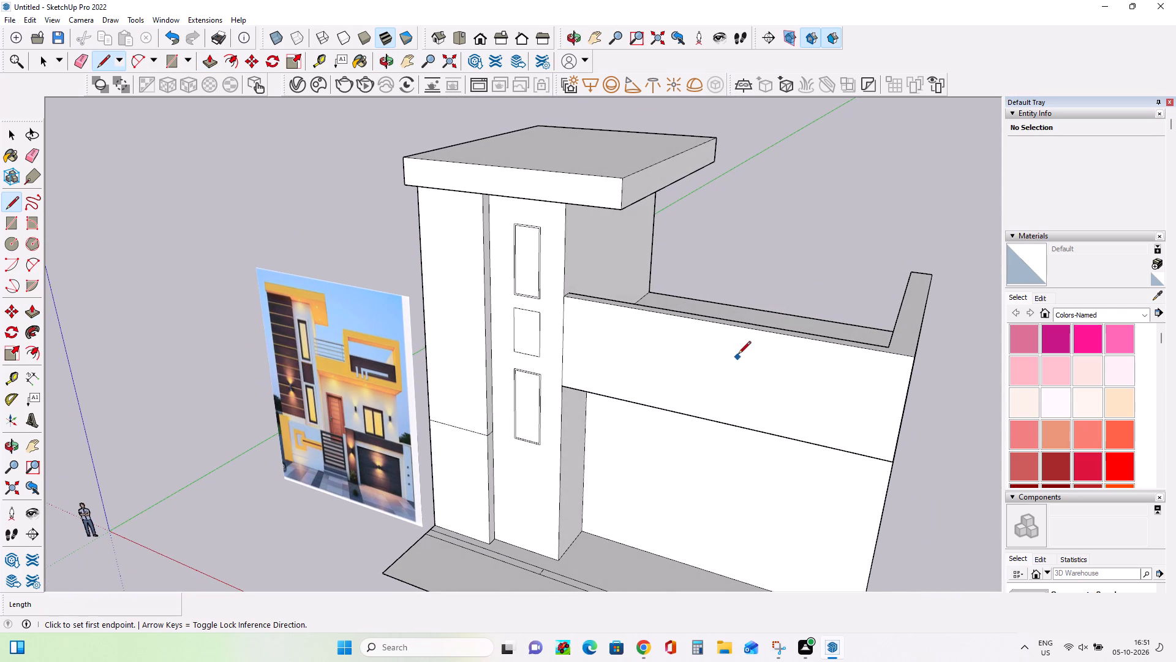
middle_drag(675, 339, 751, 296)
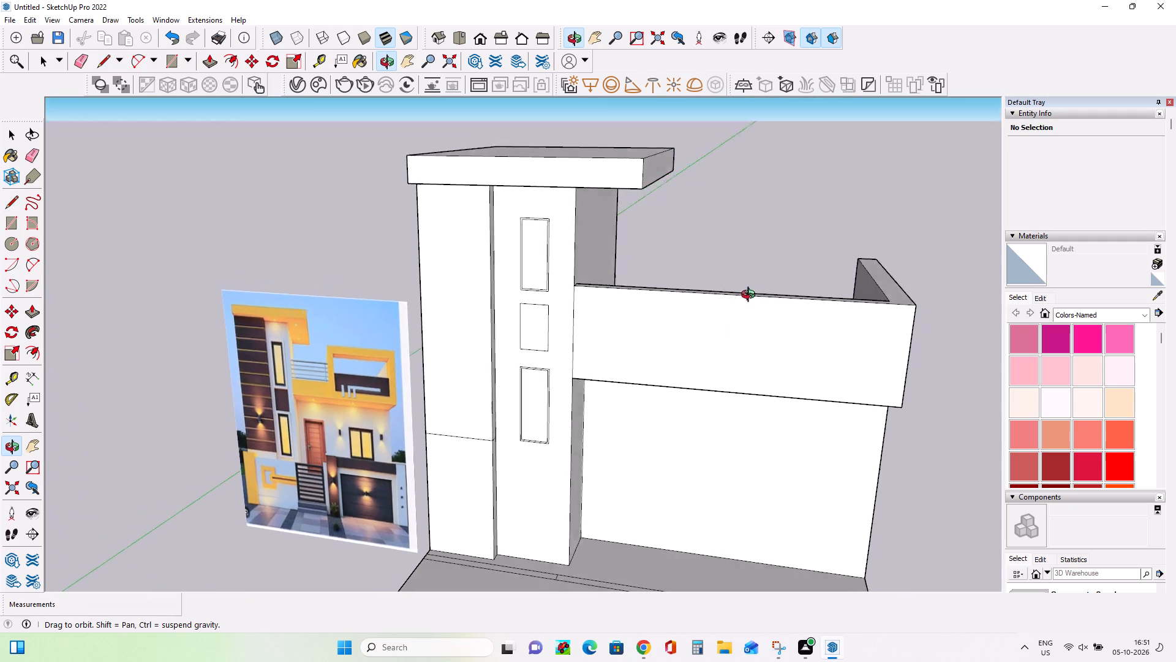
middle_drag(751, 296, 775, 262)
middle_drag(726, 371, 730, 482)
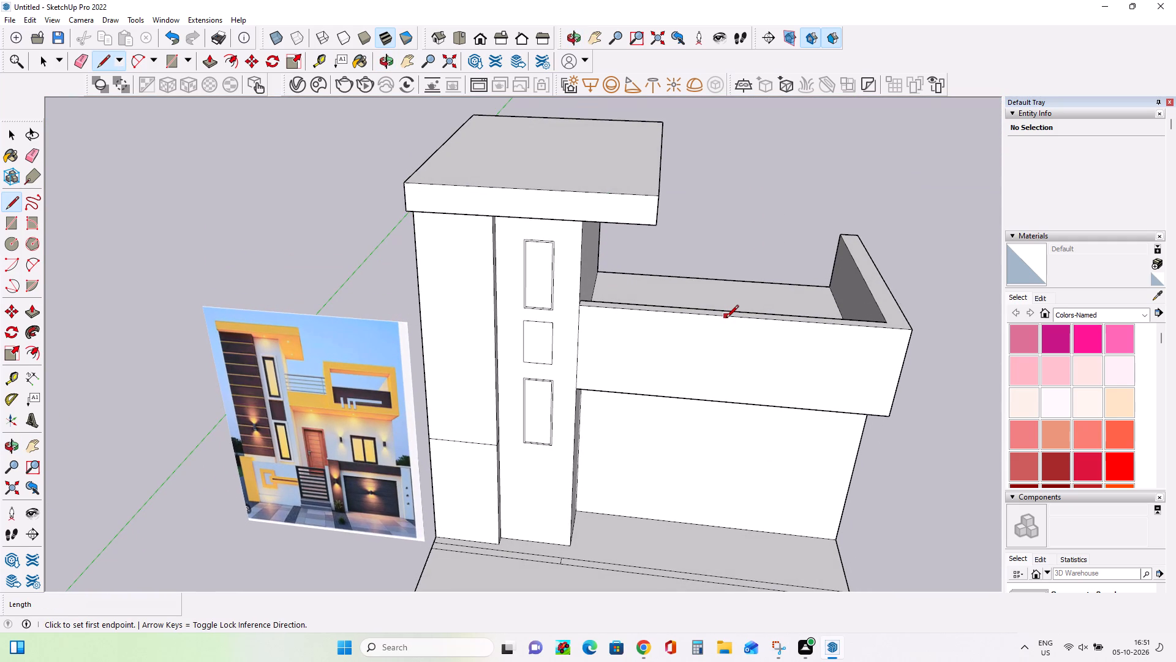
click(726, 319)
click(728, 311)
middle_drag(753, 375, 766, 407)
middle_drag(776, 412, 767, 346)
middle_click(767, 346)
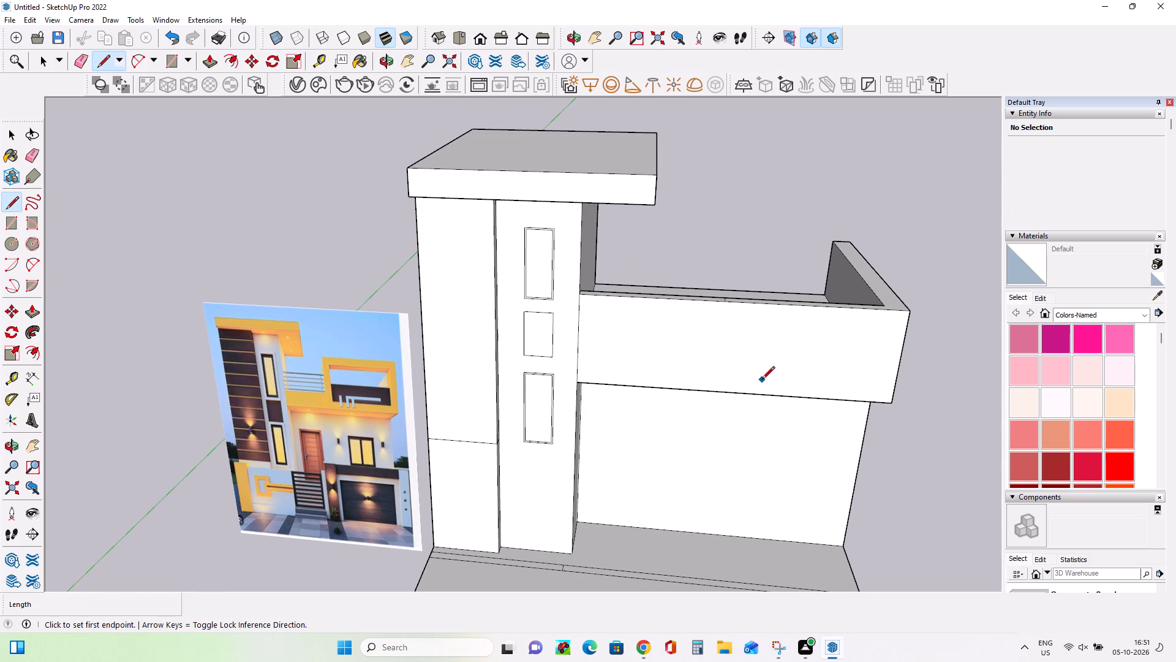
middle_drag(761, 292, 762, 335)
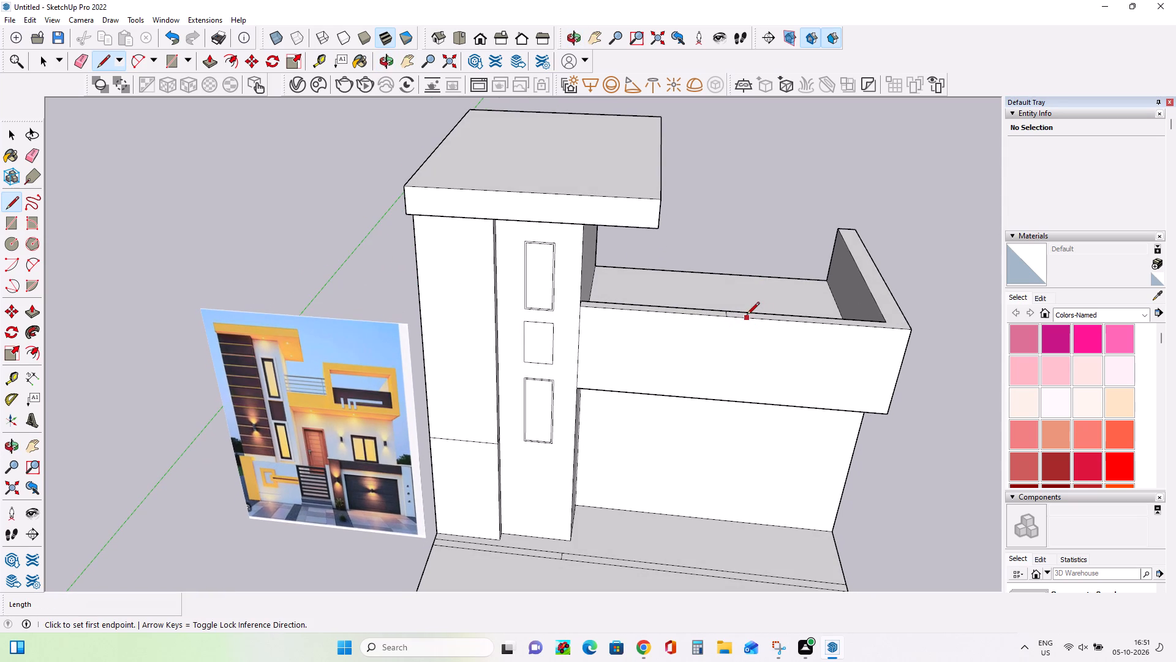
click(748, 321)
click(750, 314)
Push the top of the front parapet section between the tower and the post outline down about 6 ft.
middle_drag(793, 352, 794, 357)
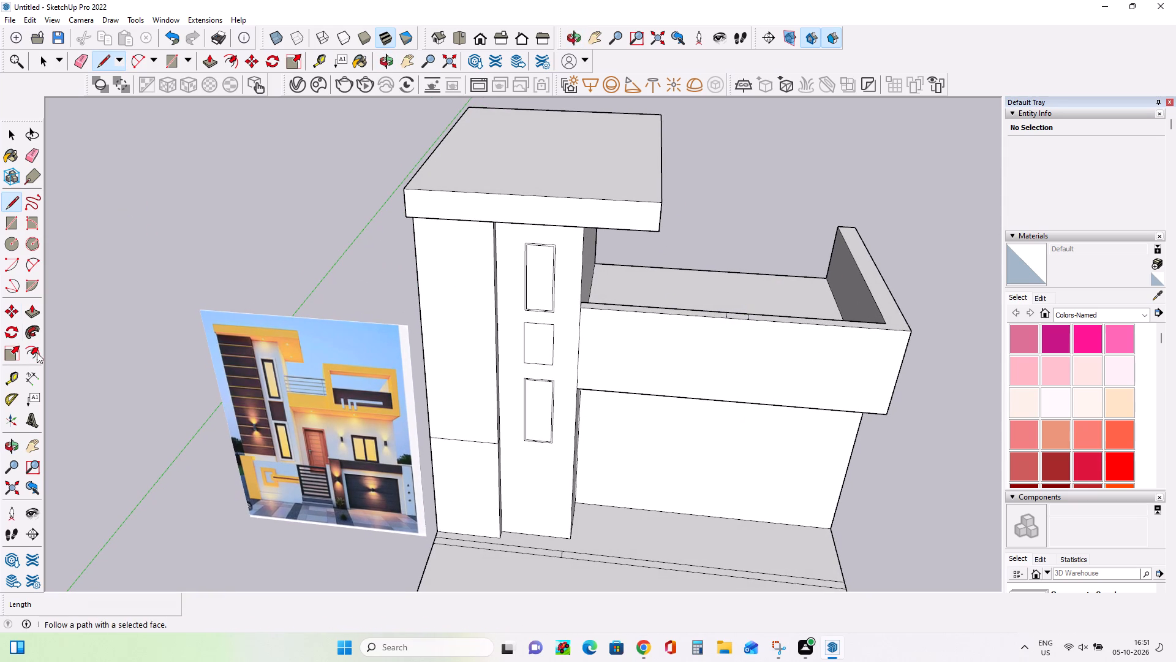
click(32, 309)
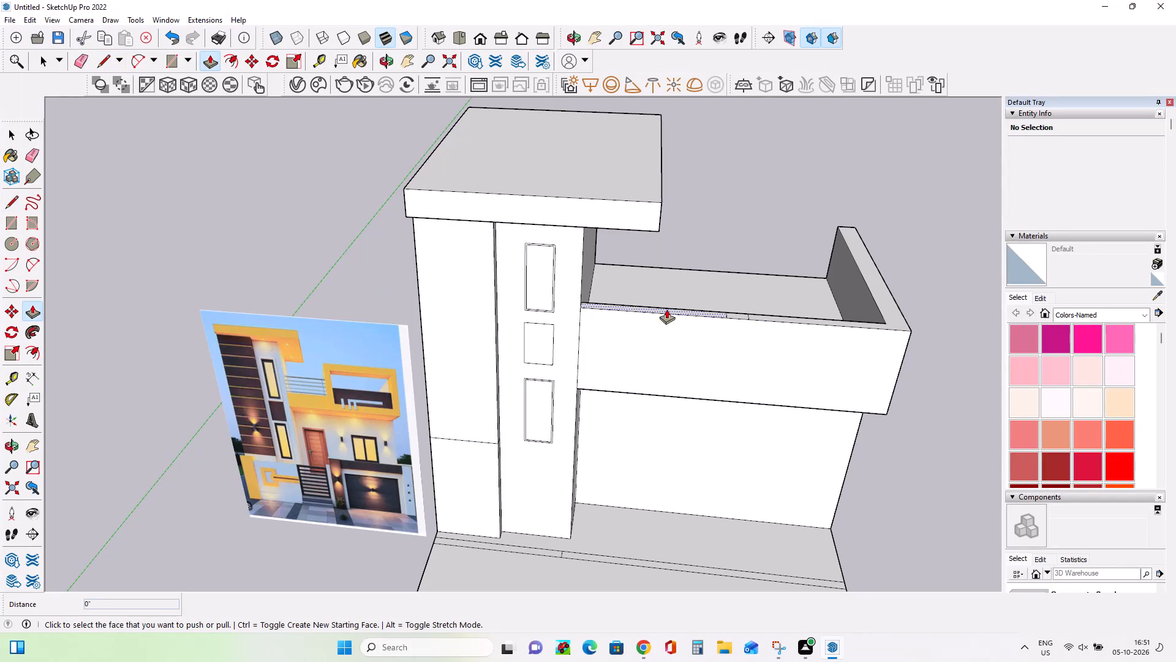
click(666, 313)
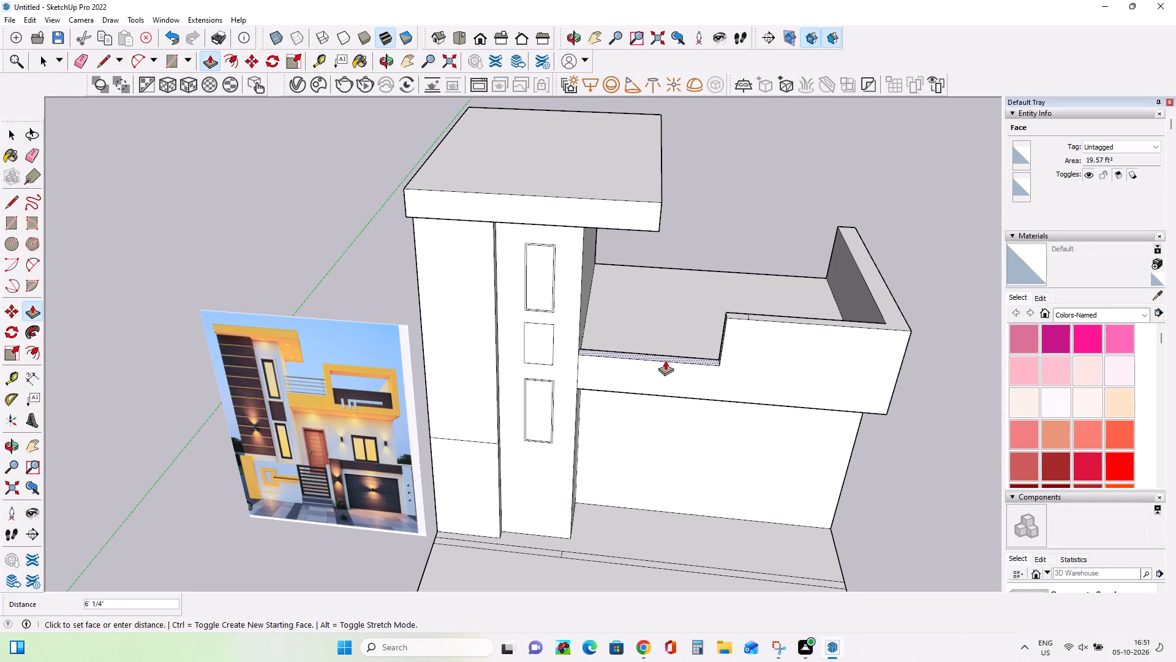
click(665, 360)
Pull the small marked face on the parapet's top up about 7 ft 10 in to form a post.
middle_drag(731, 387, 739, 301)
middle_drag(769, 293, 728, 398)
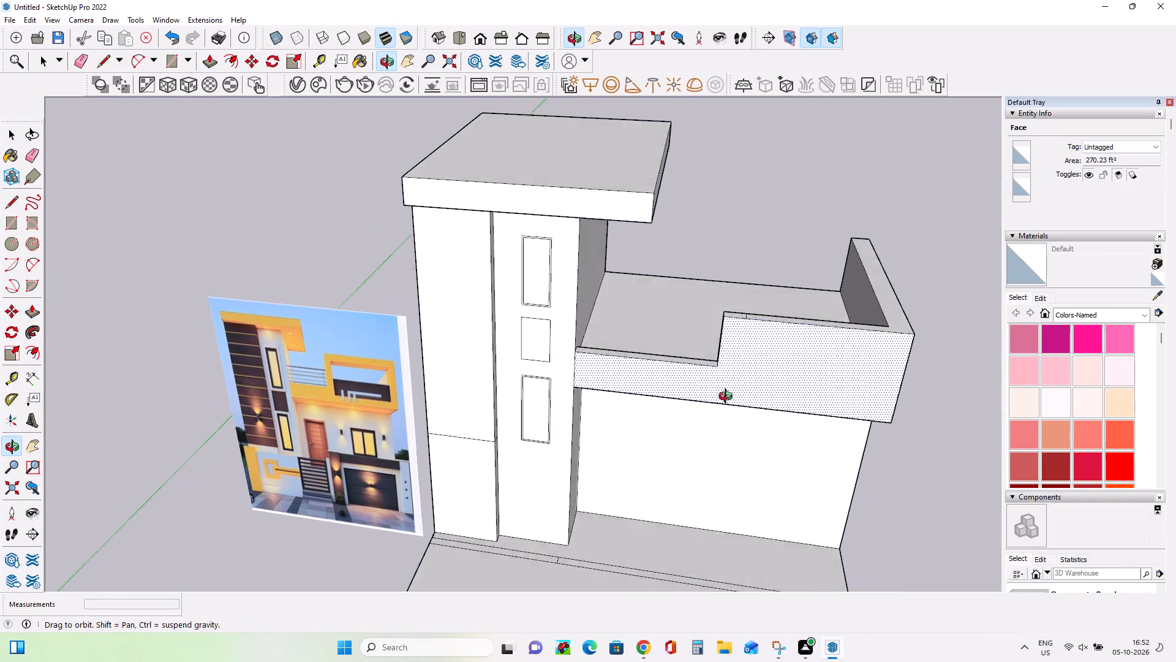
middle_drag(728, 398, 723, 415)
click(733, 343)
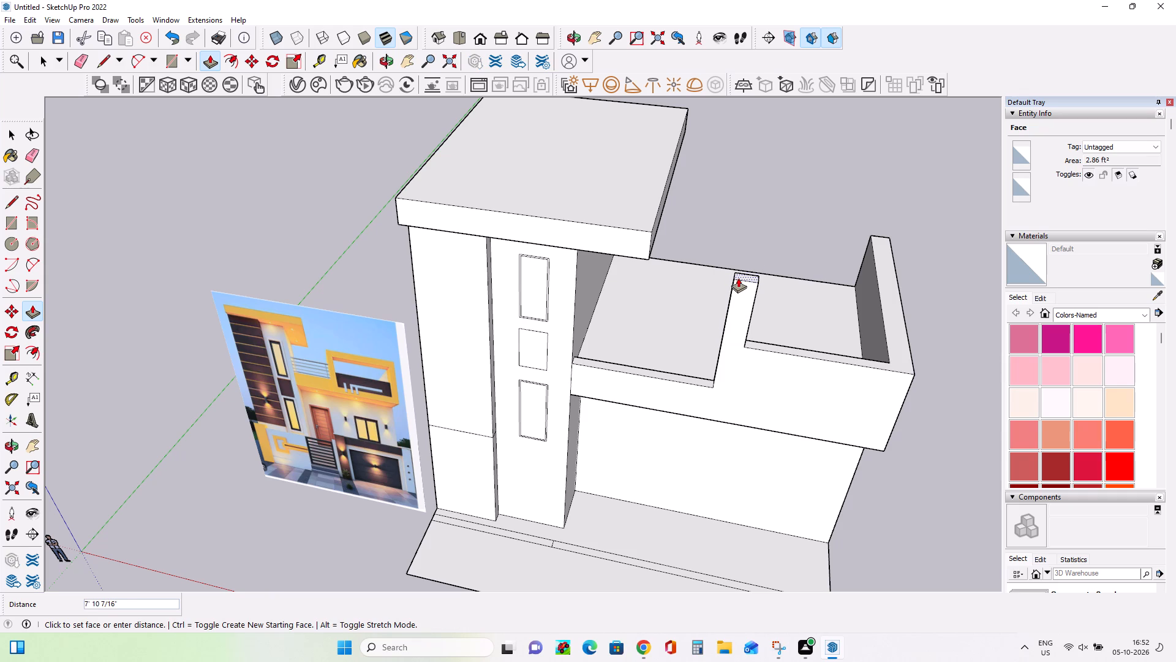
click(738, 278)
Draw a line about 1 ft 3 in long across the post's side facing away from the tower, just below its top.
middle_drag(779, 330, 833, 172)
middle_drag(762, 234, 740, 245)
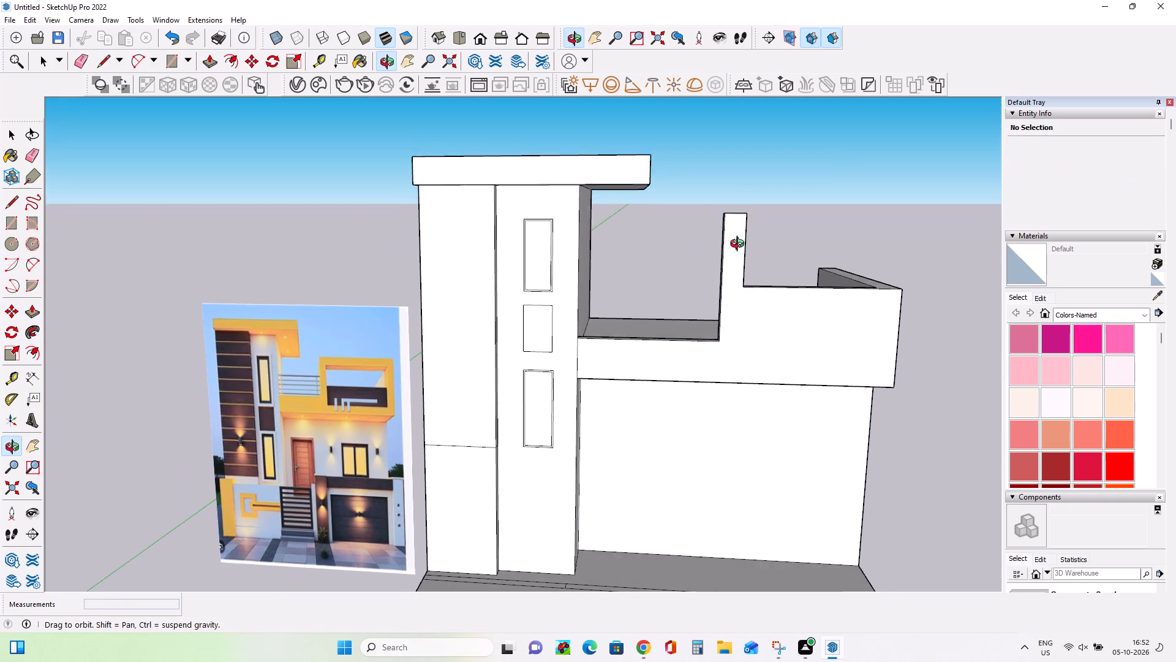
middle_drag(740, 245, 669, 295)
middle_drag(807, 297, 755, 302)
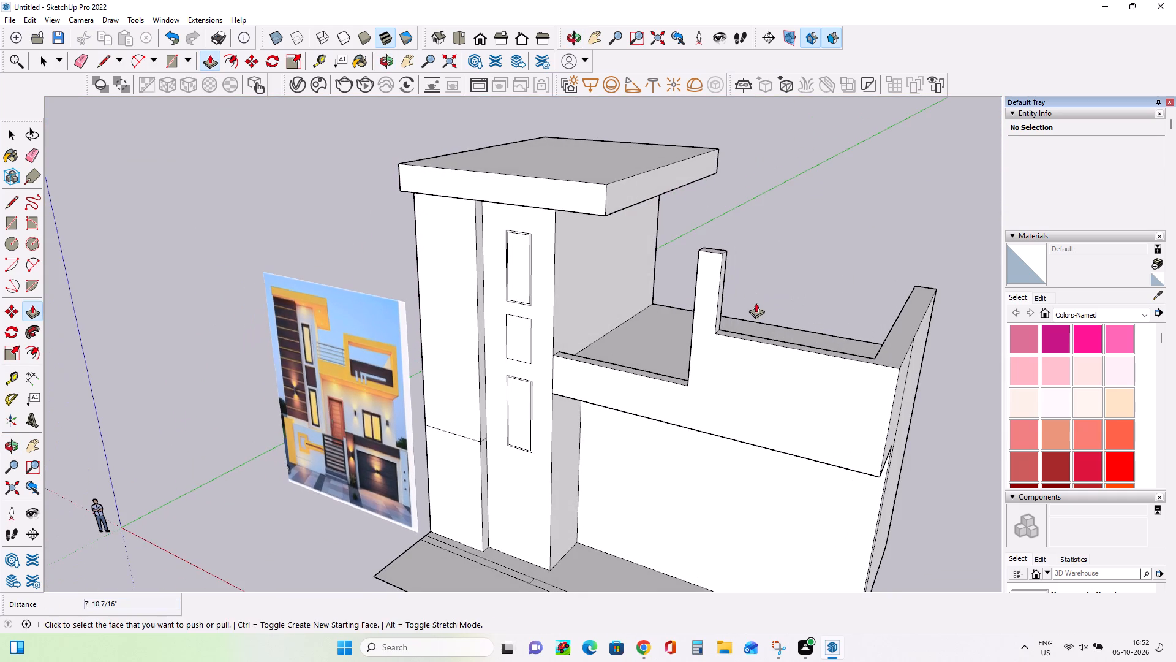
middle_drag(851, 332, 721, 348)
middle_drag(614, 368, 804, 362)
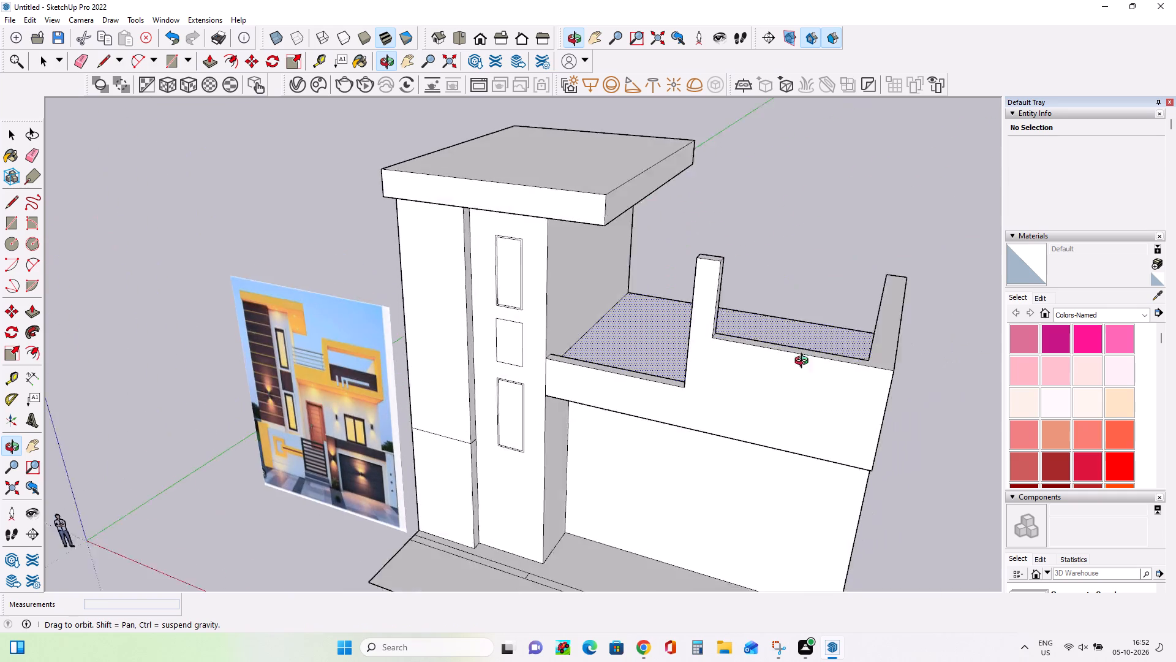
middle_drag(804, 362, 842, 345)
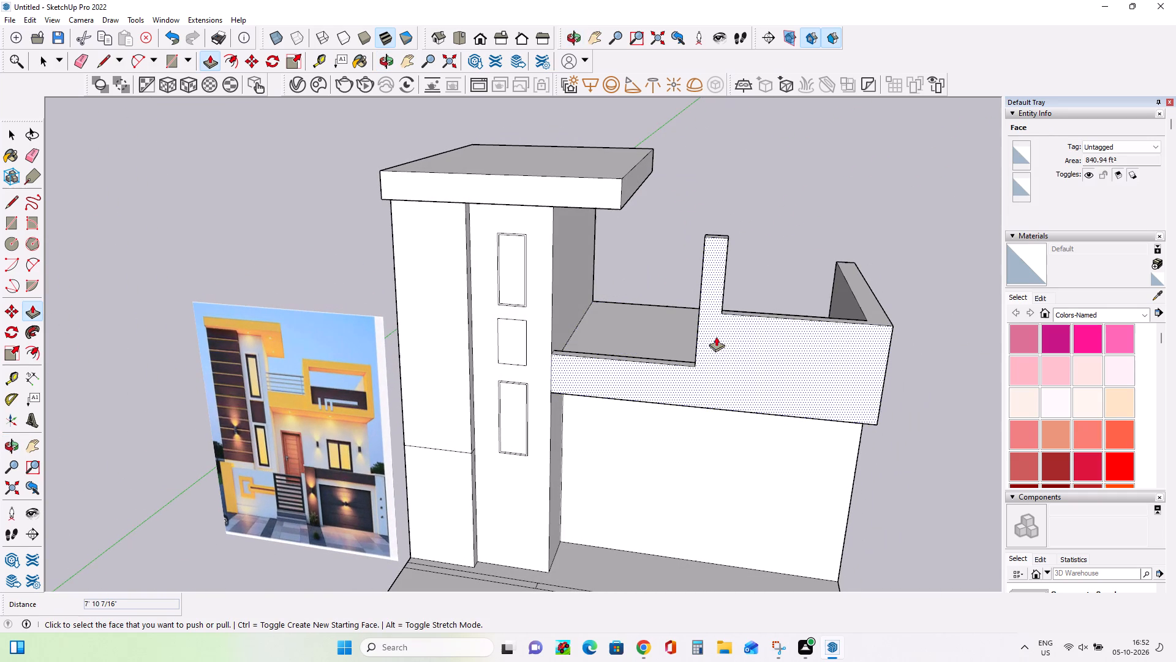
middle_drag(864, 378, 657, 389)
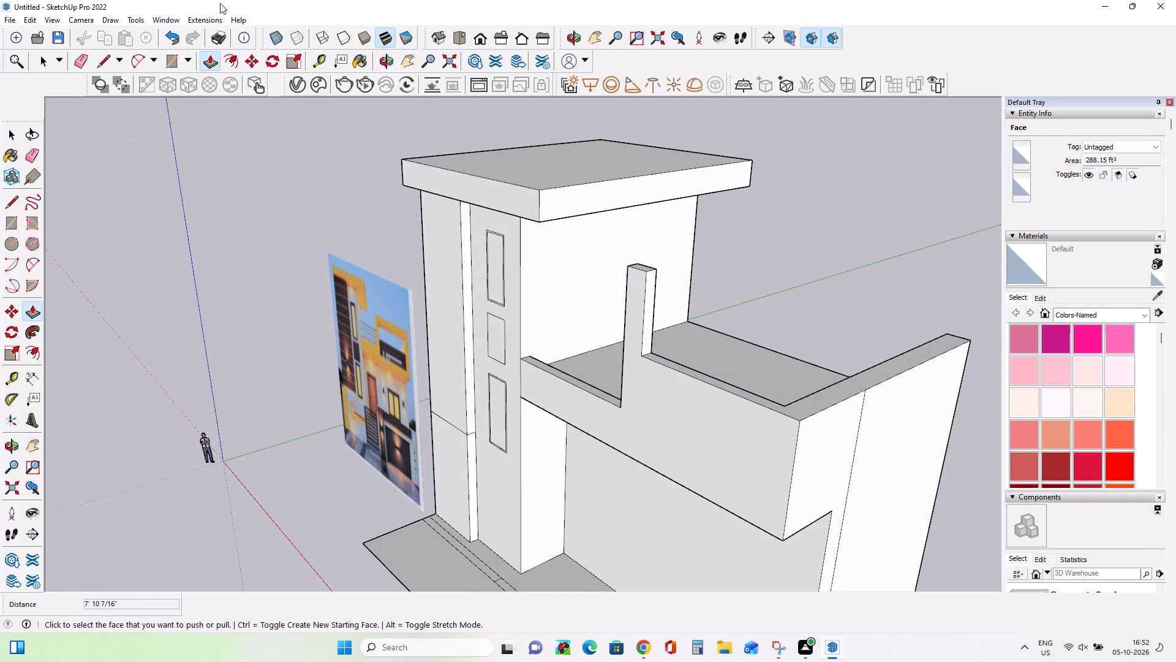
click(16, 208)
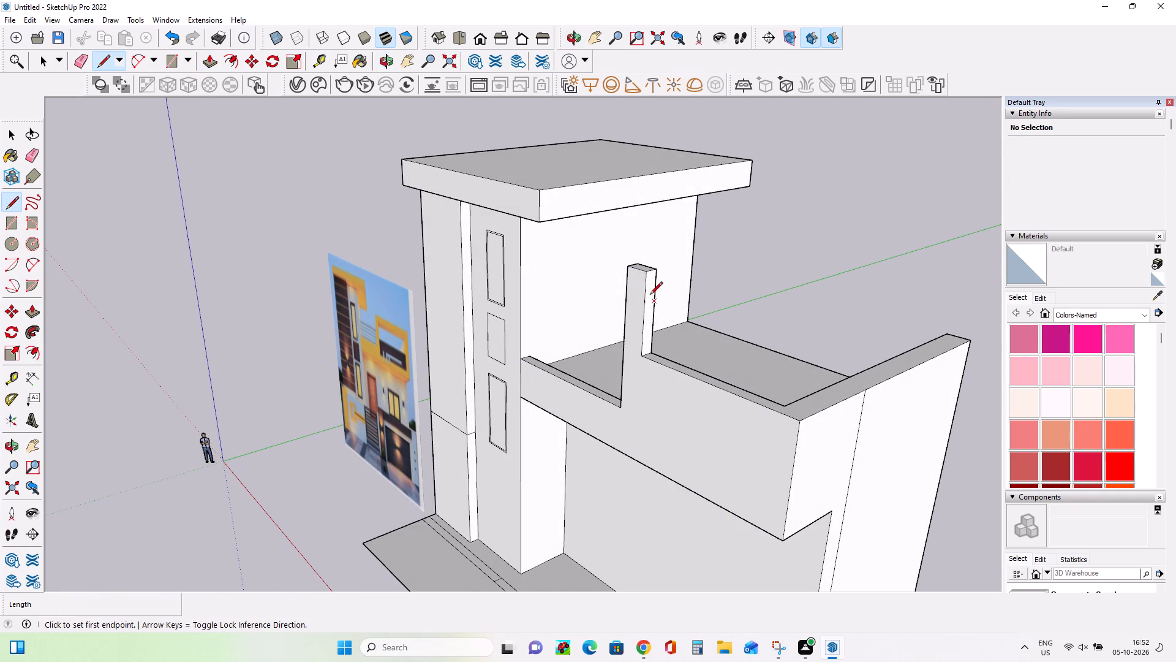
click(648, 289)
click(654, 287)
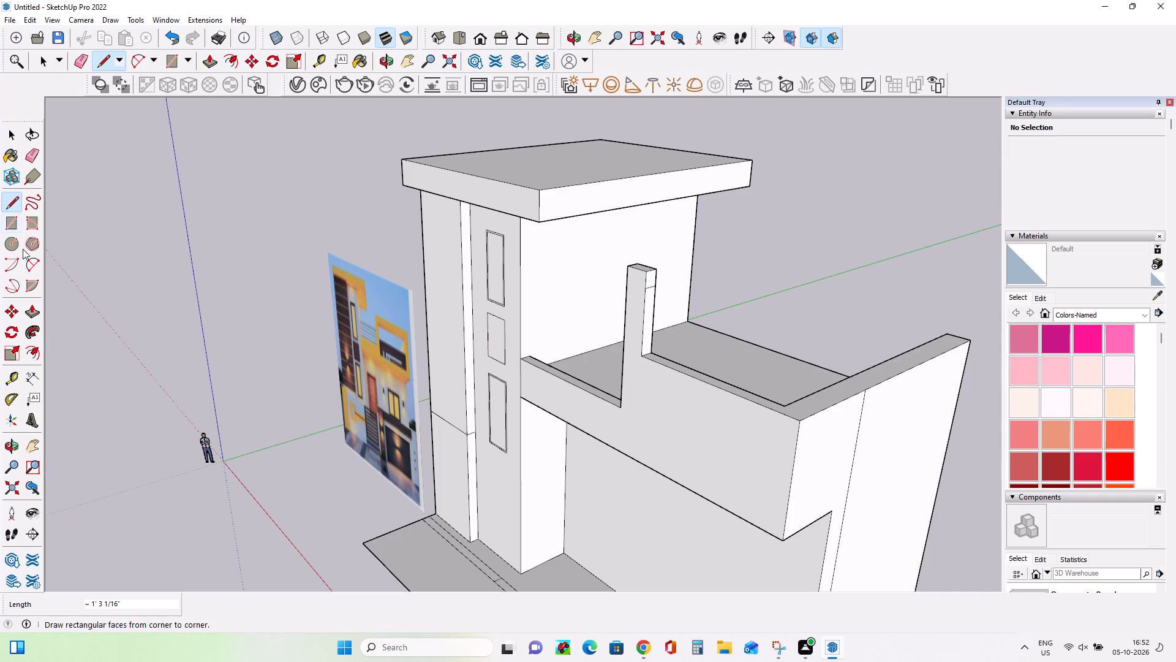
Pull the marked face near the post's top out 15 ft 4 1/2 in to form a beam above the front parapet.
click(35, 308)
click(651, 276)
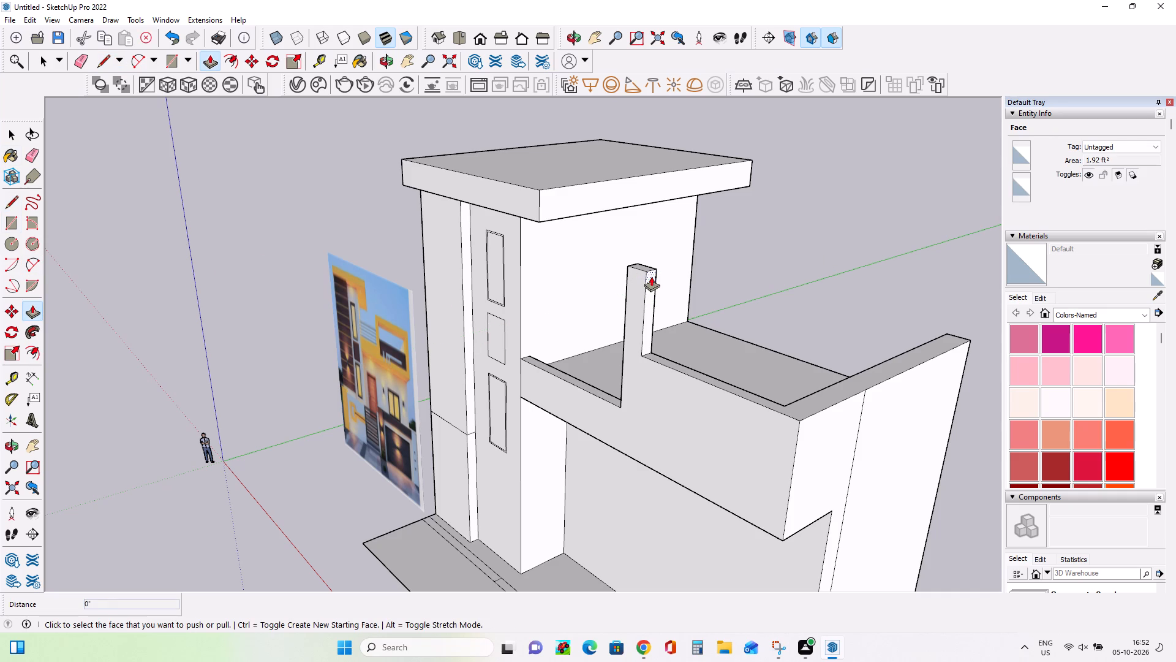
click(790, 365)
Draw a rectangle about 3 ft 3 in by 2 ft 2 in on the parapet's top at its outer front corner.
middle_drag(770, 419, 834, 413)
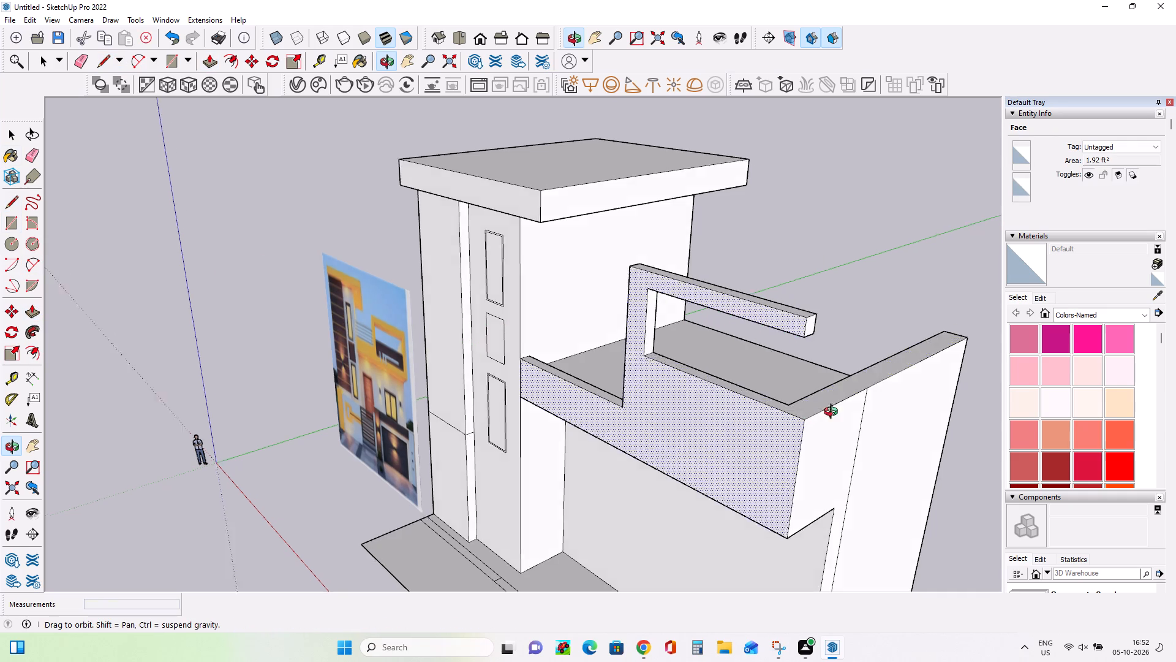
middle_drag(834, 413, 767, 386)
middle_drag(848, 418, 838, 452)
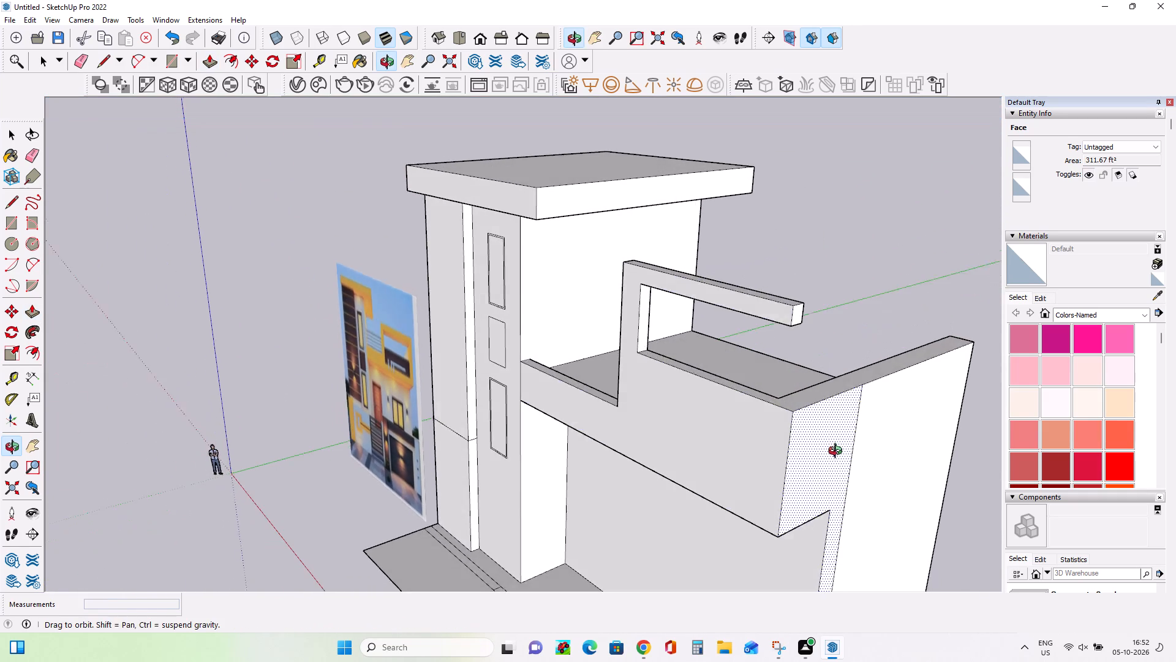
middle_drag(838, 452, 837, 454)
middle_drag(796, 353, 838, 319)
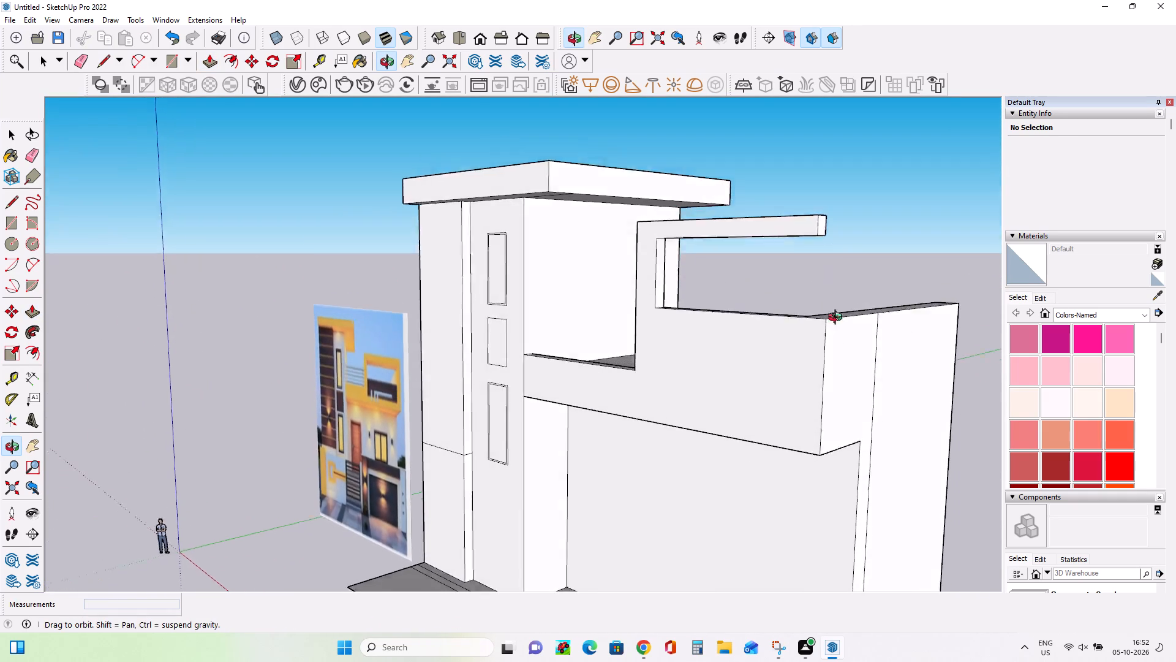
middle_drag(838, 319, 809, 365)
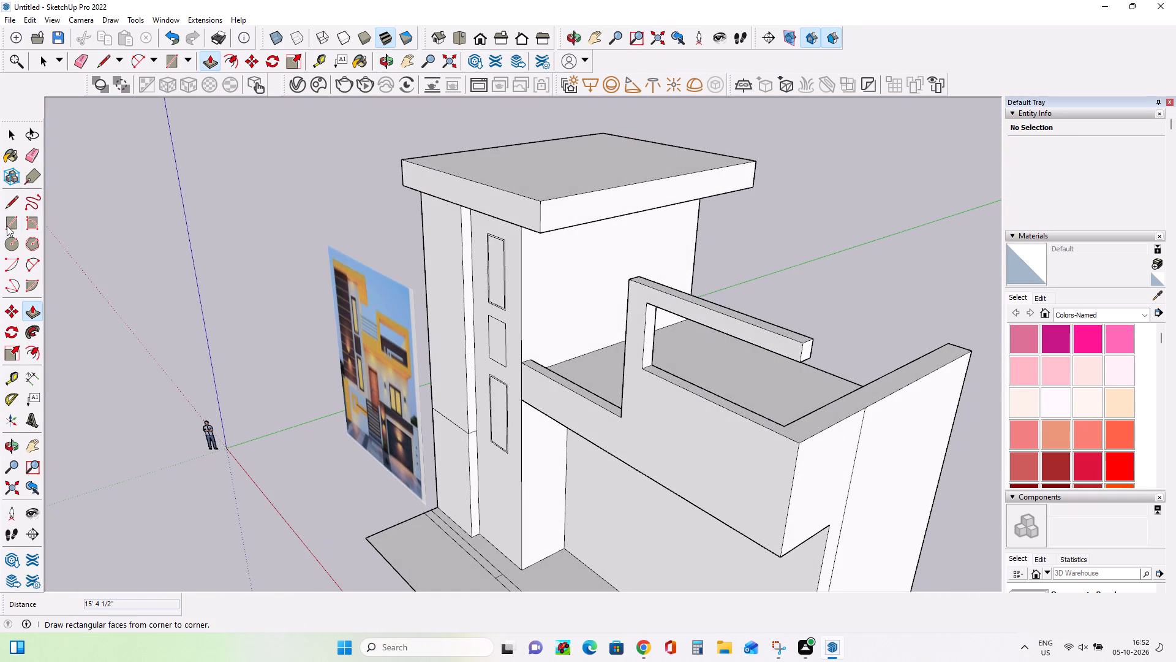
click(13, 221)
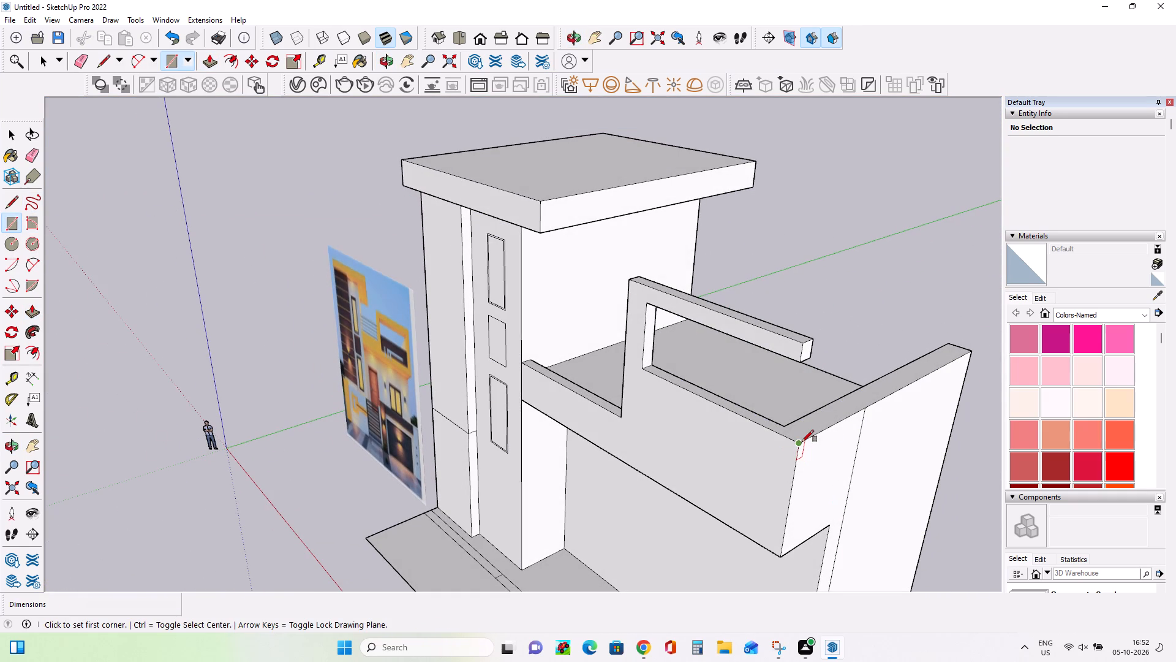
click(802, 442)
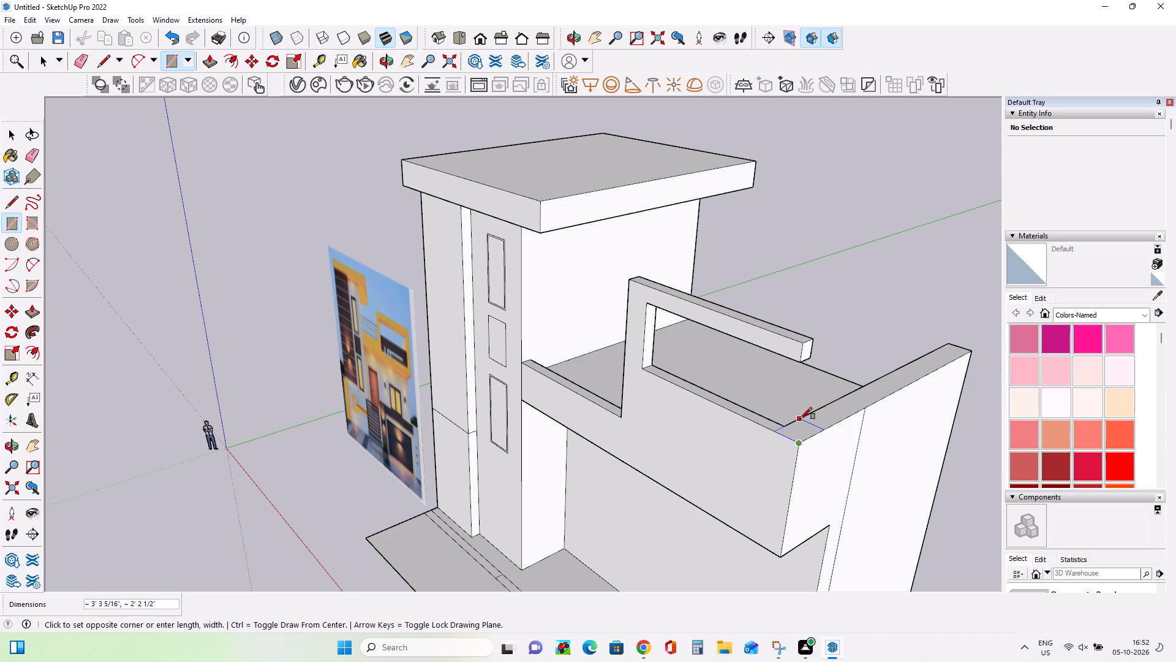
click(800, 419)
Pull the corner rectangle up about 6 ft 4 in to the beam's underside to form a second post.
middle_drag(785, 477, 753, 457)
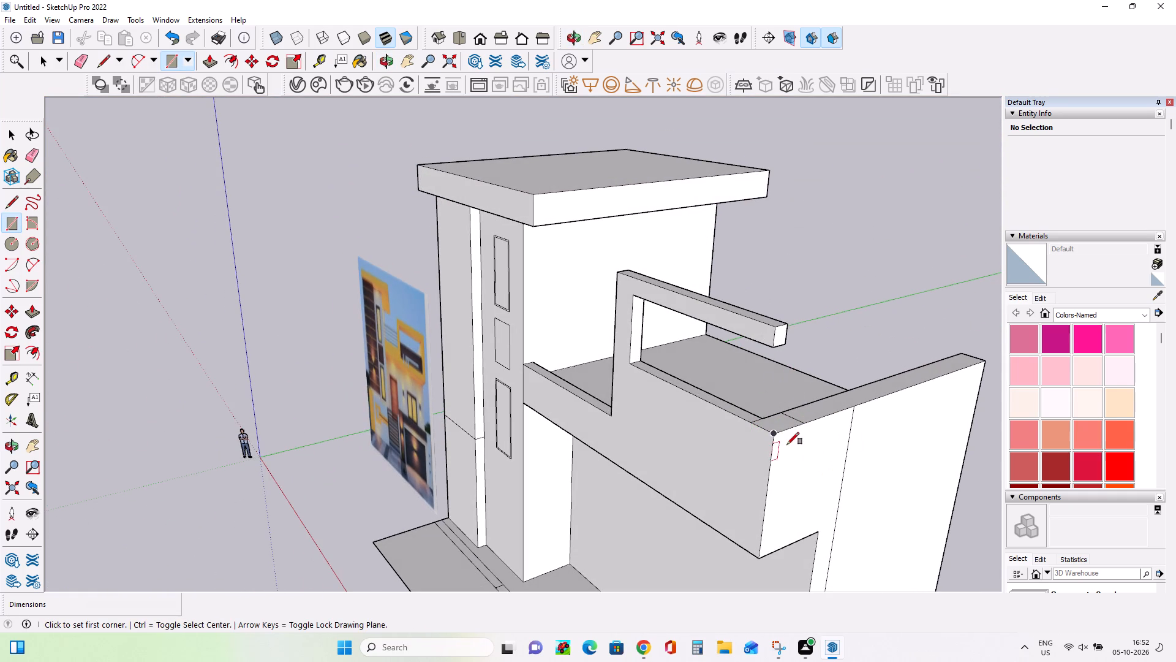
middle_drag(765, 463, 779, 469)
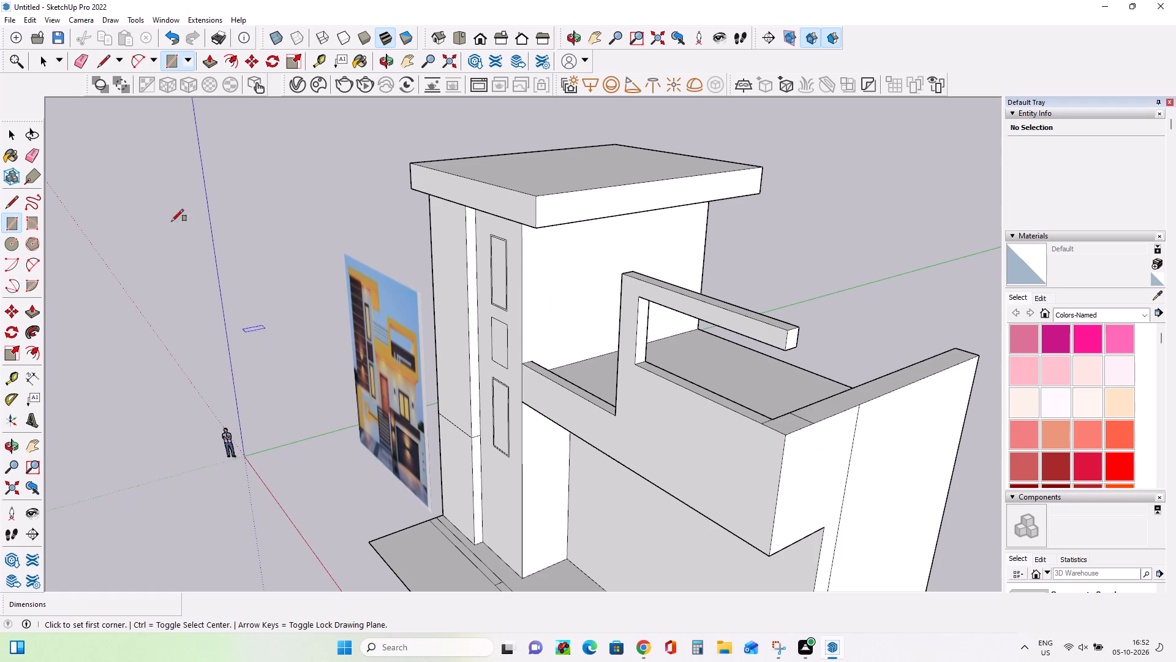
click(35, 317)
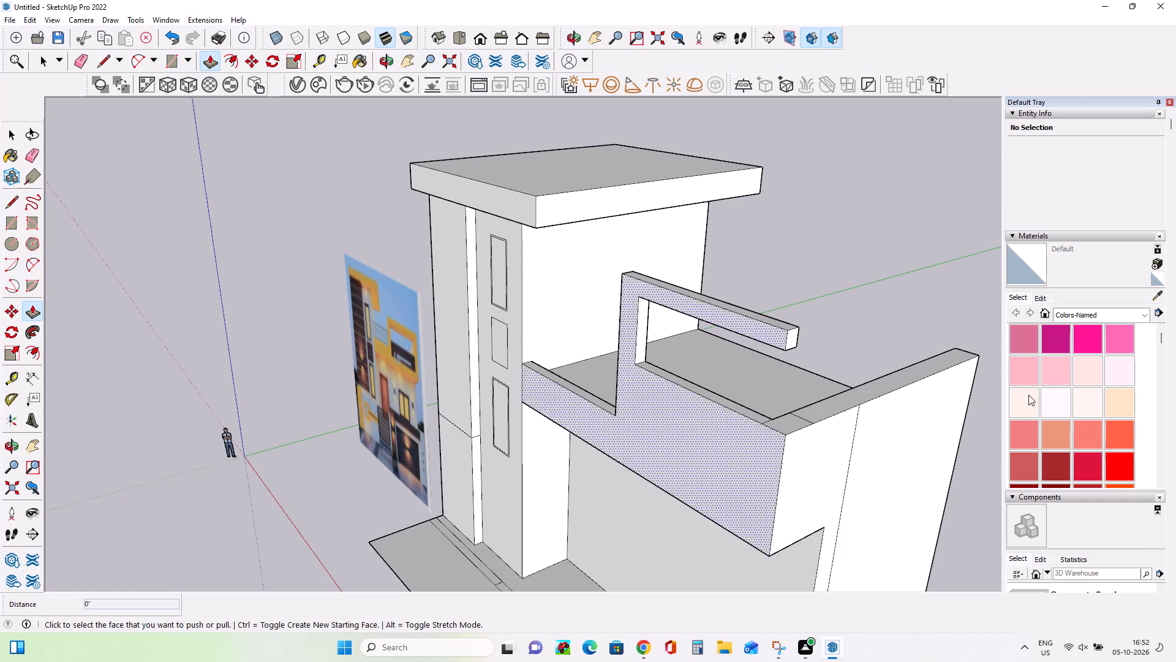
click(783, 422)
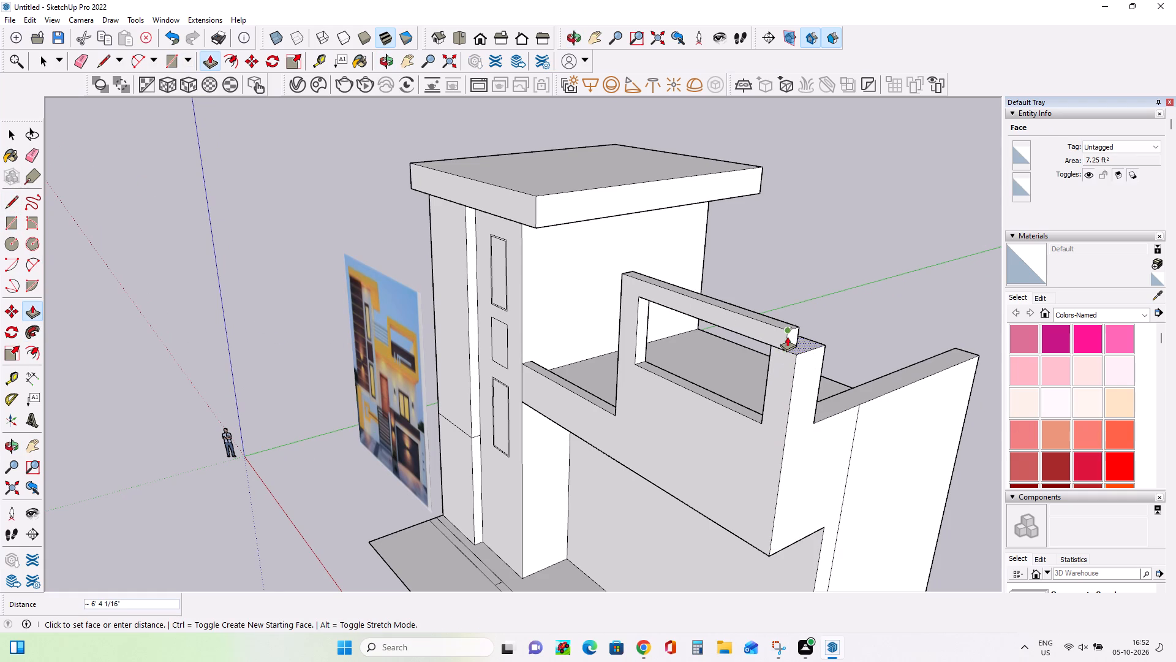
click(787, 337)
Push the corner post's balcony-side face in to line up with the beam's inner side.
middle_drag(813, 398, 967, 416)
middle_click(984, 408)
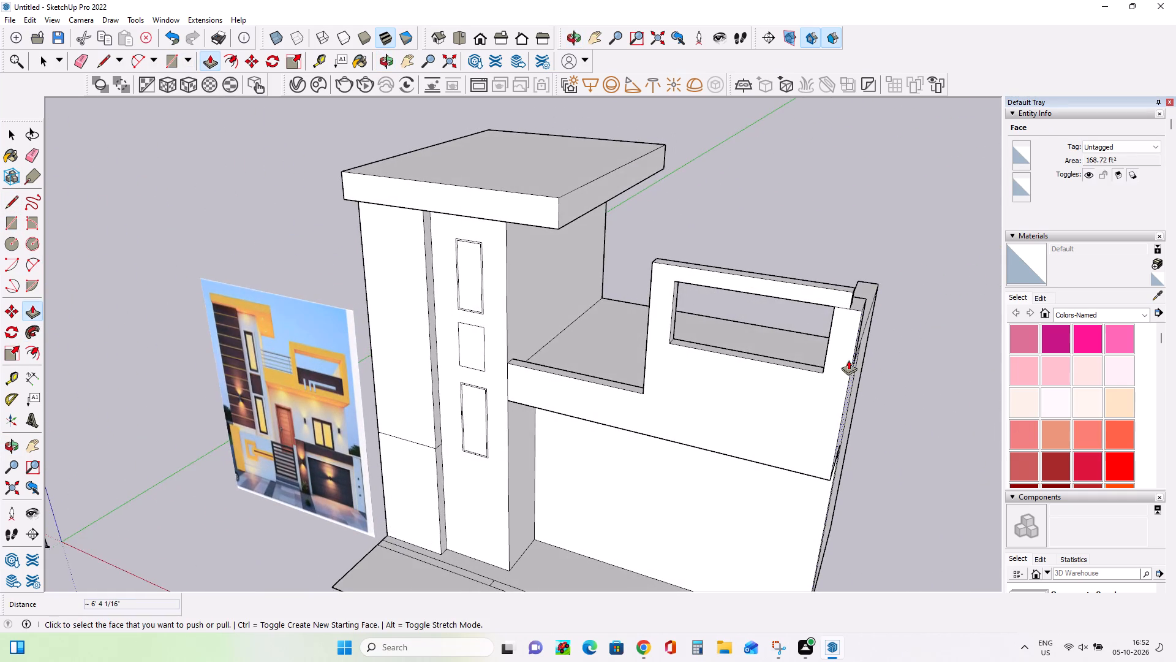
middle_drag(827, 343, 890, 354)
middle_drag(881, 299, 715, 284)
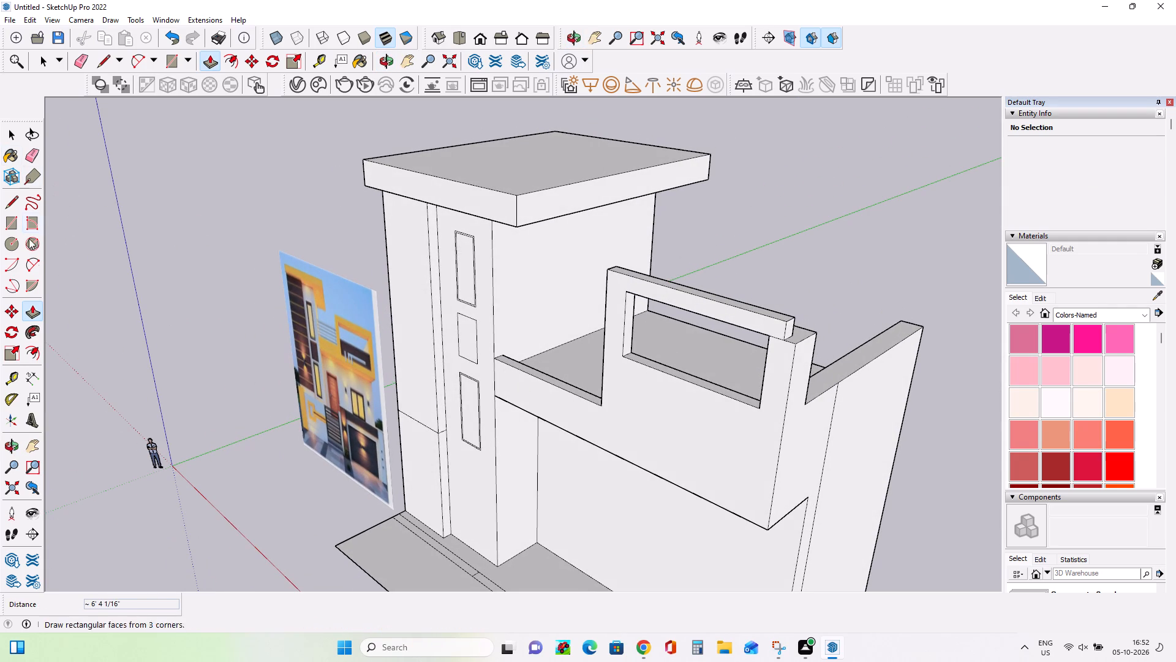
click(32, 310)
middle_drag(793, 389, 508, 427)
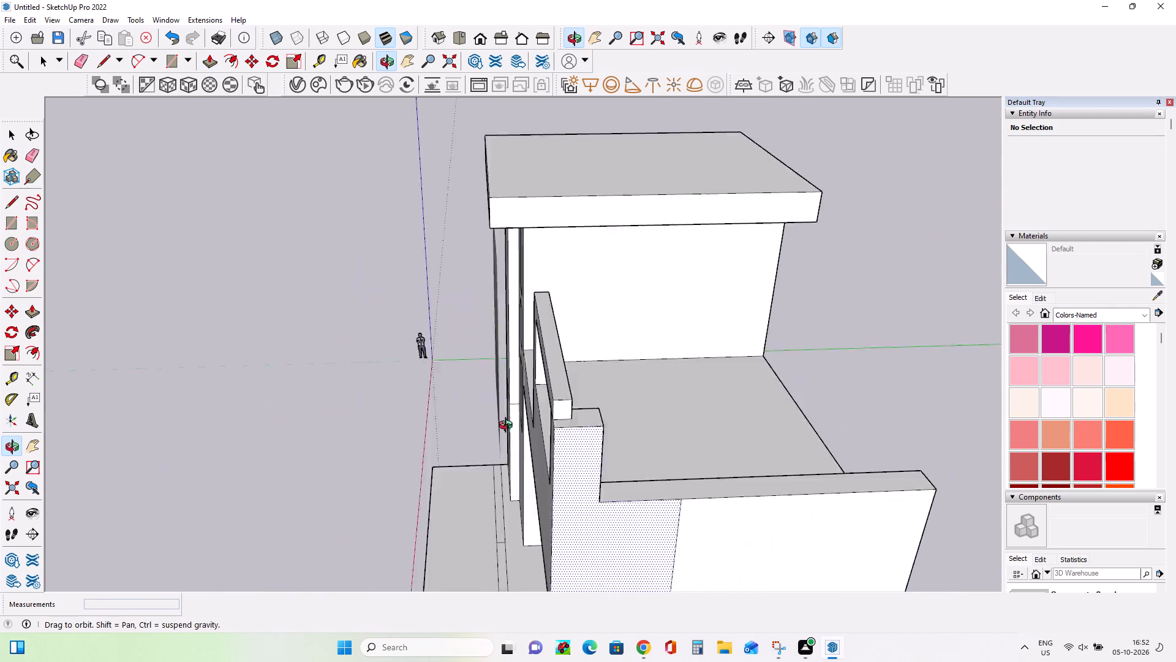
middle_drag(508, 427, 375, 435)
middle_drag(771, 400, 606, 390)
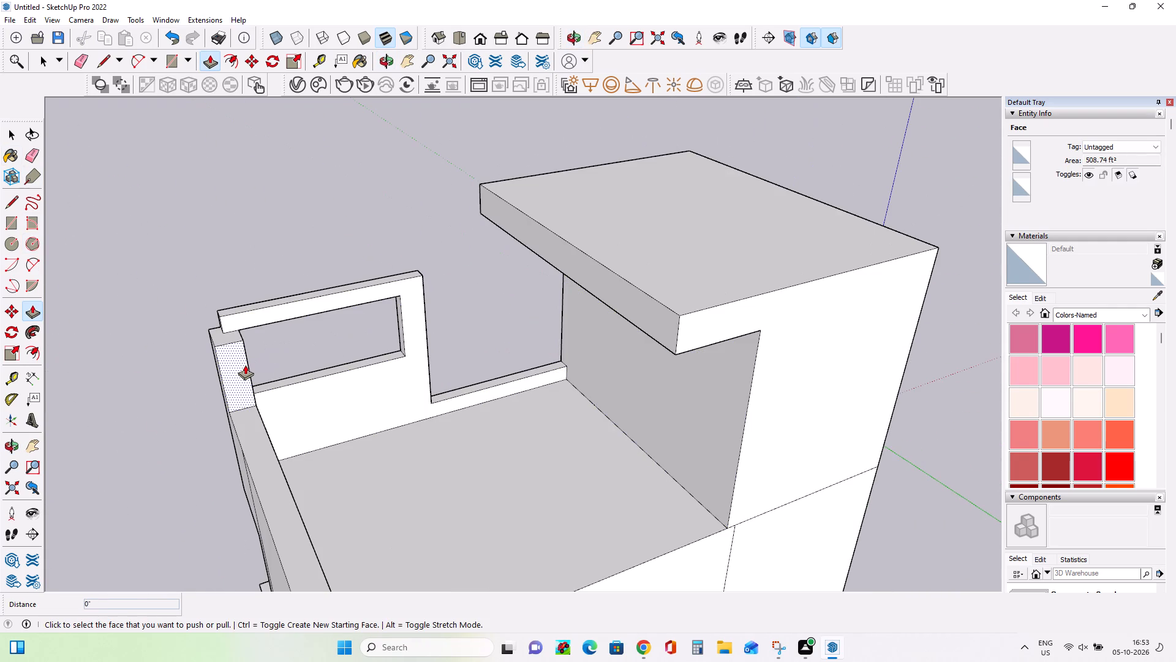
click(245, 365)
click(240, 324)
Extend the beam's free end about 1 ft so that it is flush with the corner post's outer face.
middle_drag(370, 390, 639, 360)
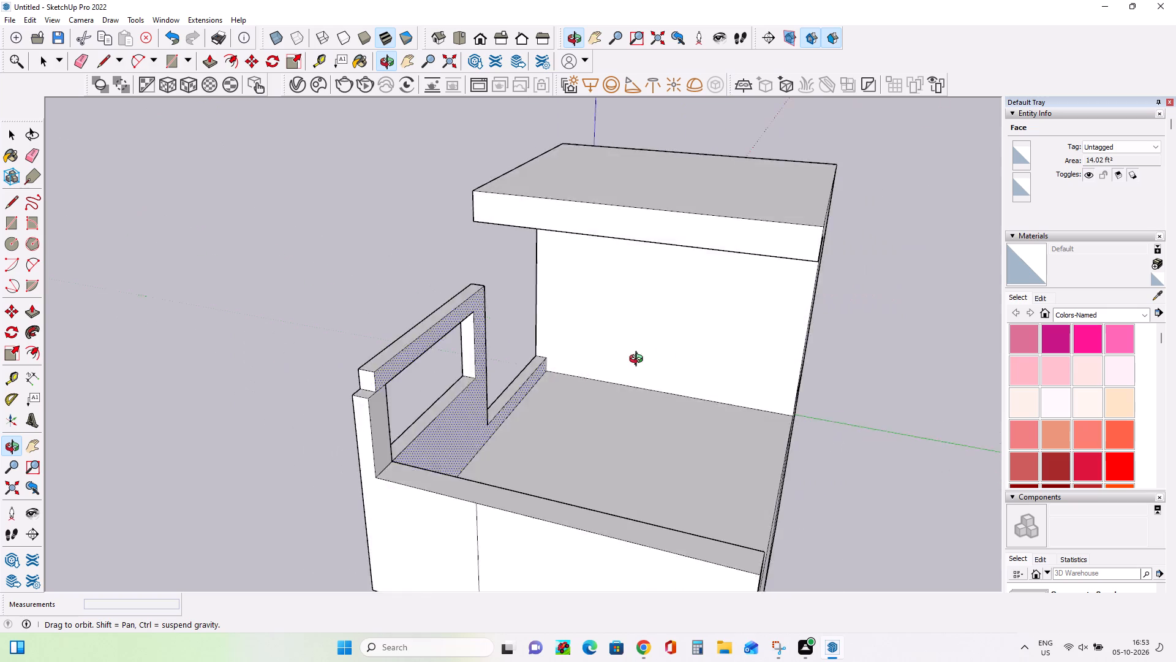
middle_drag(639, 360, 767, 347)
click(601, 355)
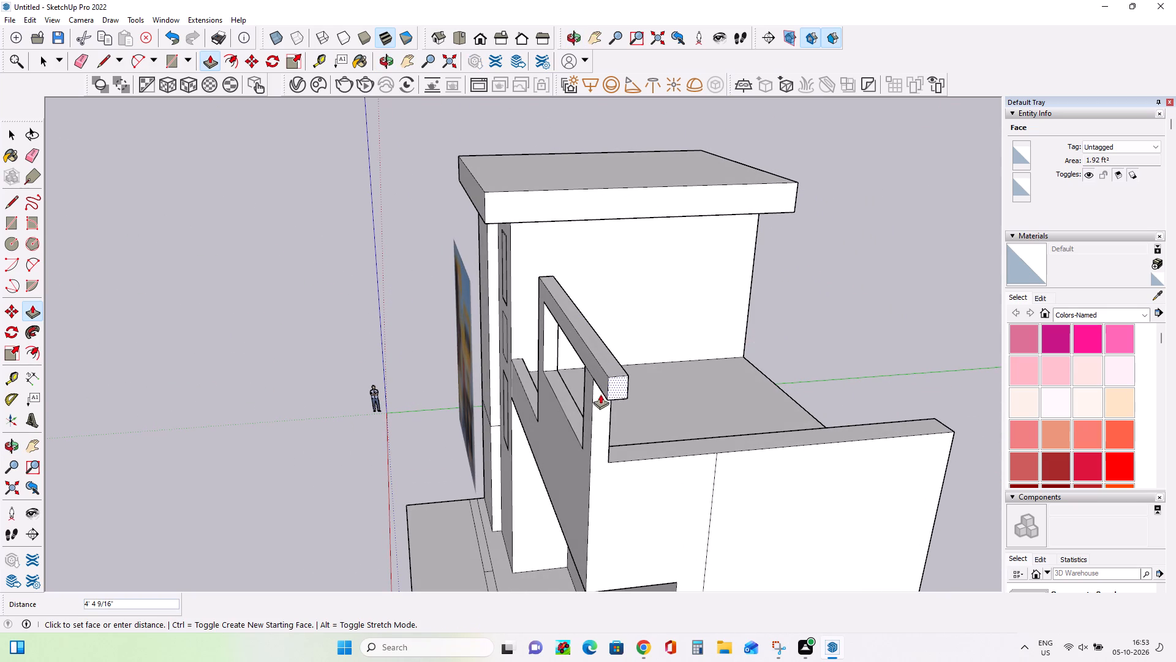
click(594, 388)
Erase the seam line between the beam and the corner post on the frame's front face.
middle_drag(625, 441, 872, 439)
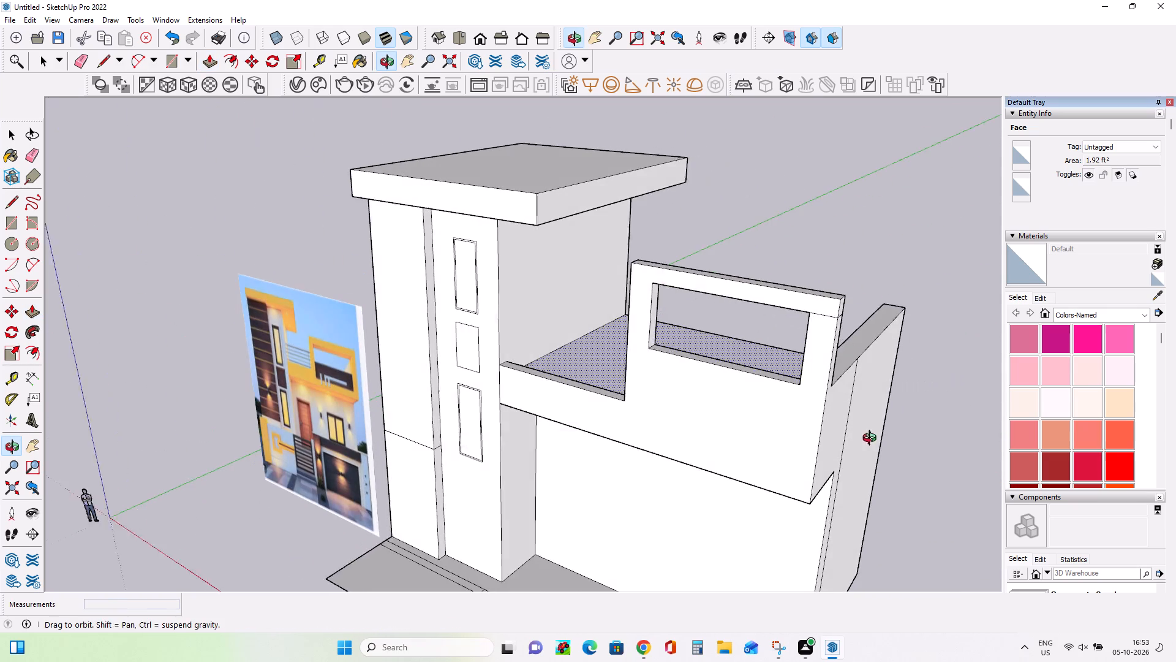
middle_drag(872, 439, 873, 439)
scroll(823, 313, up, 4)
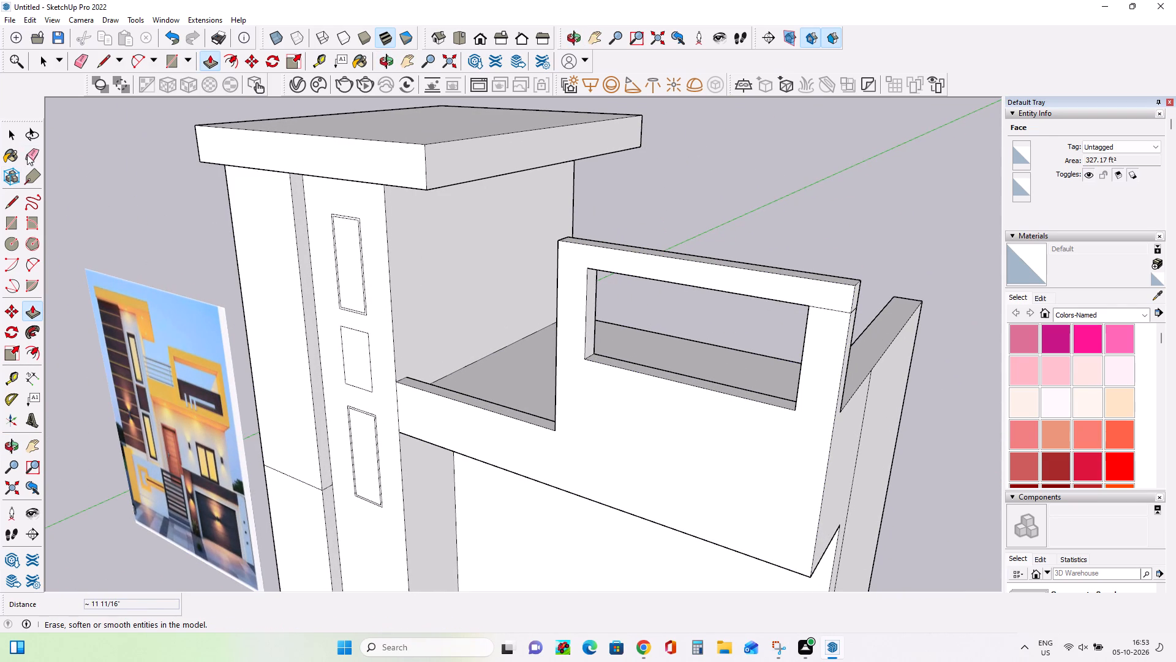
click(31, 154)
click(838, 311)
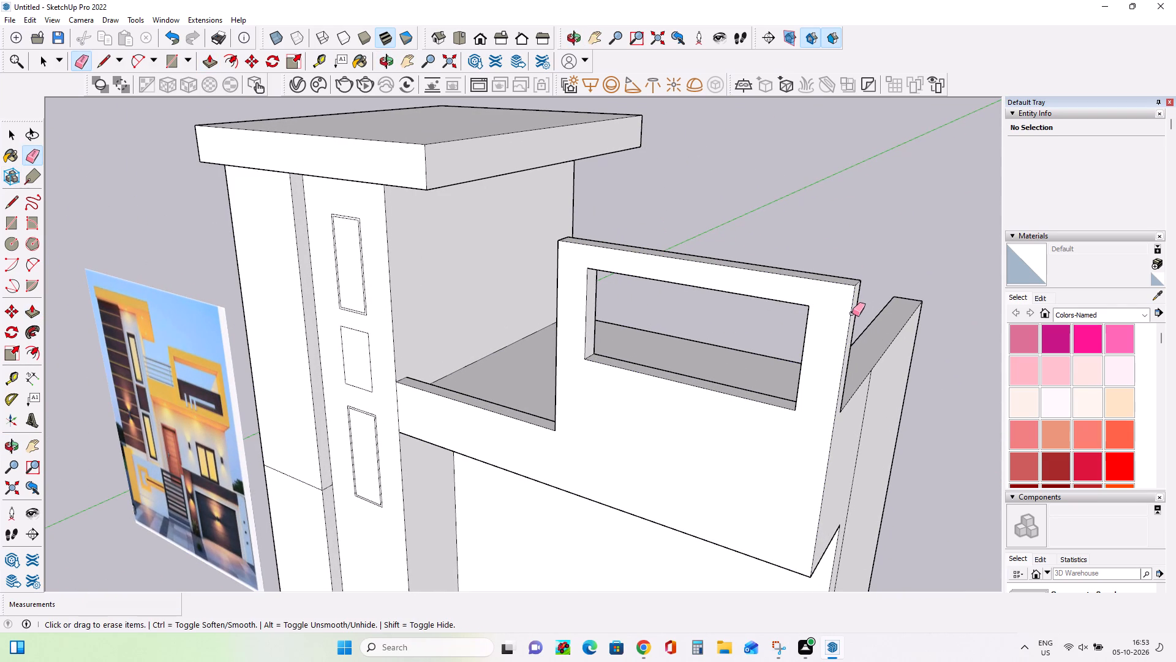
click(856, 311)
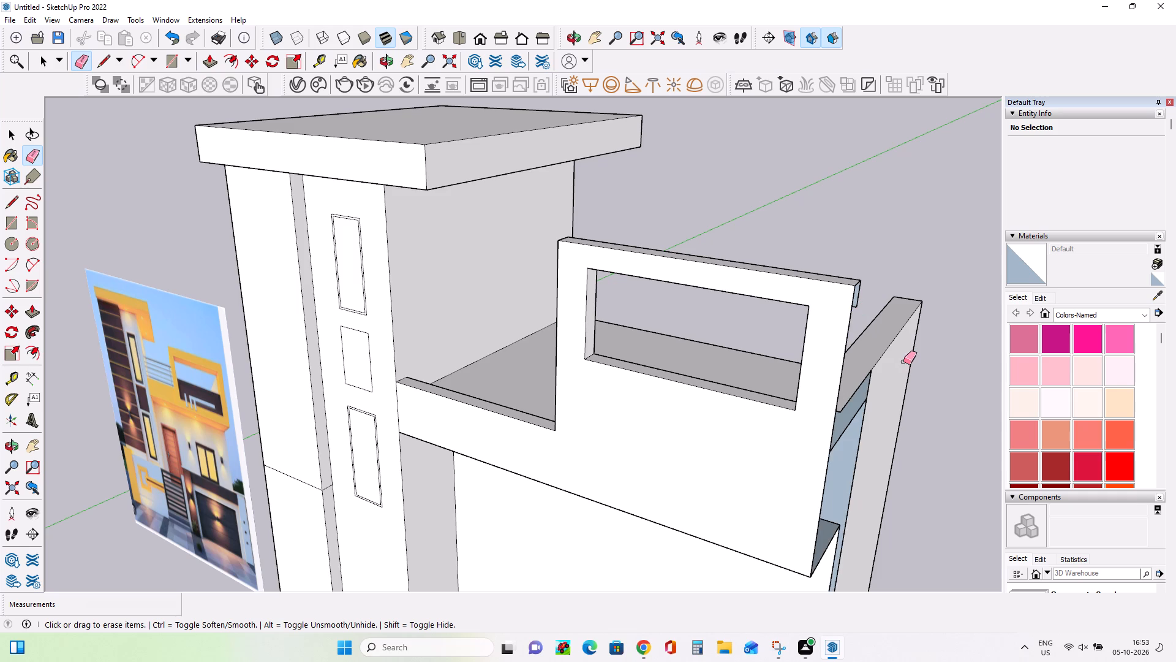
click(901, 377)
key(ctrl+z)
Erase the remaining seam lines between beam and corner post on the frame's outer end and balcony-side faces.
middle_drag(901, 370, 652, 347)
scroll(481, 330, up, 4)
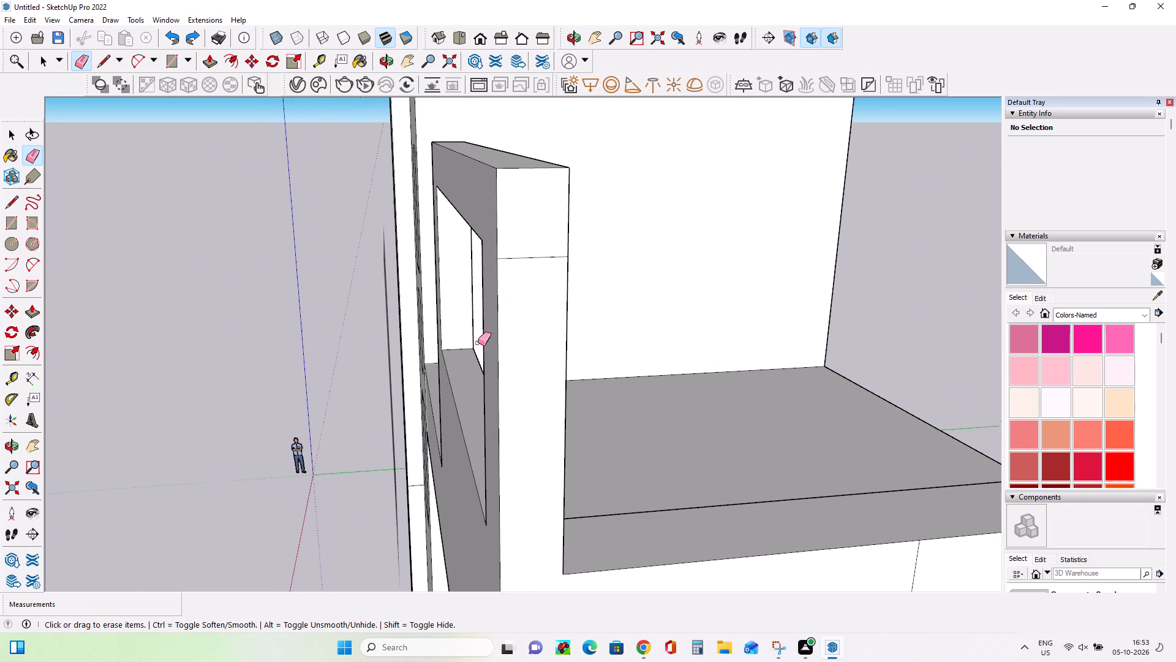
click(527, 258)
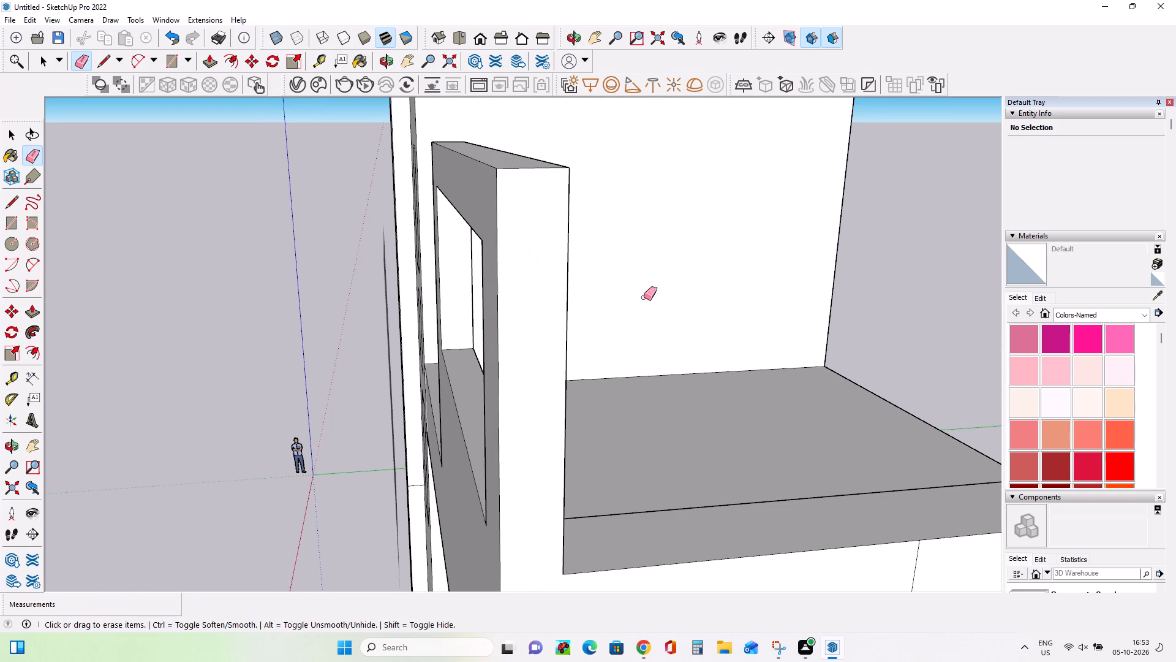
middle_drag(627, 299, 394, 339)
scroll(459, 267, down, 7)
scroll(331, 286, up, 4)
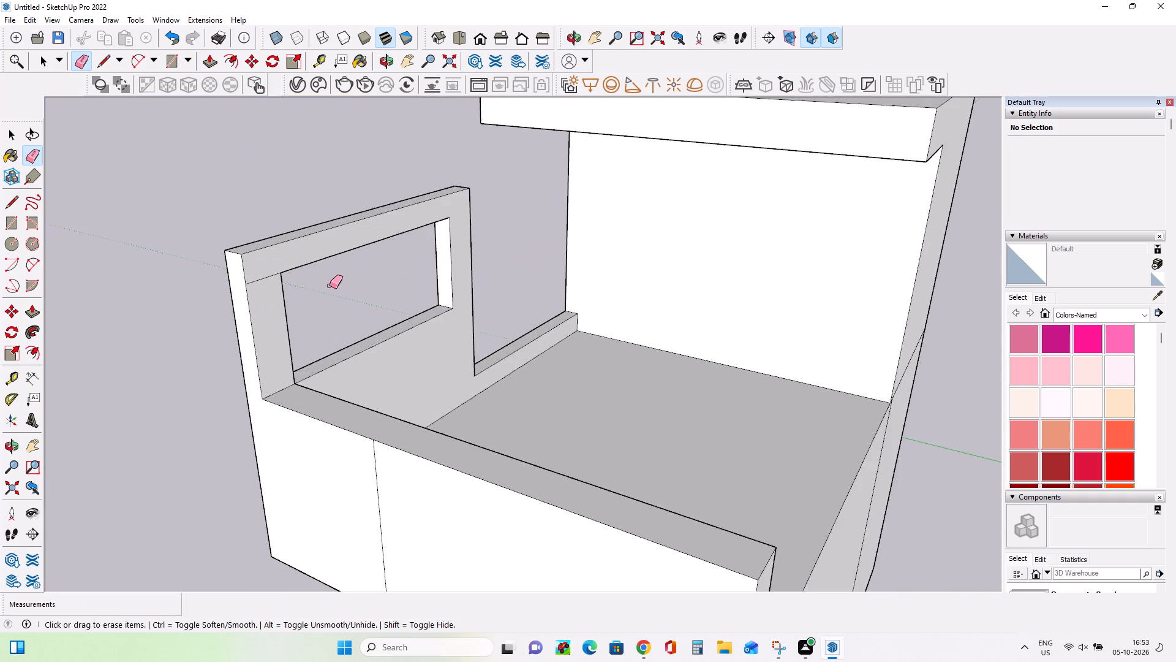
scroll(330, 286, up, 3)
click(203, 269)
Erase the vertical dividing line on the outer side wall below the corner post.
scroll(380, 296, down, 3)
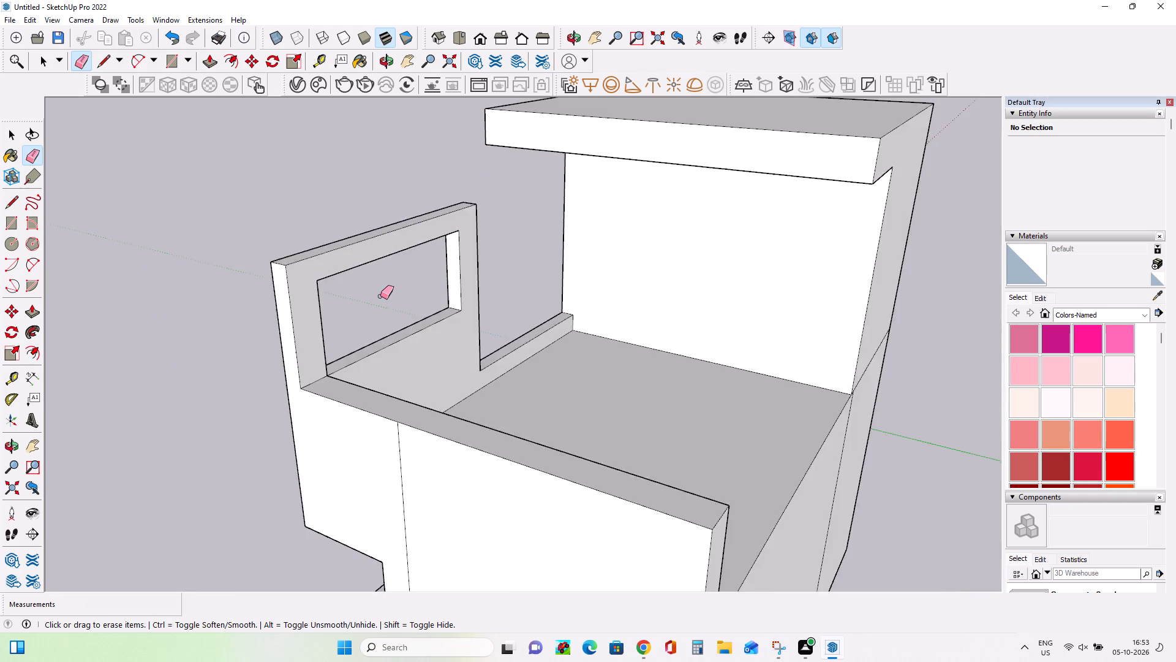
scroll(380, 296, down, 6)
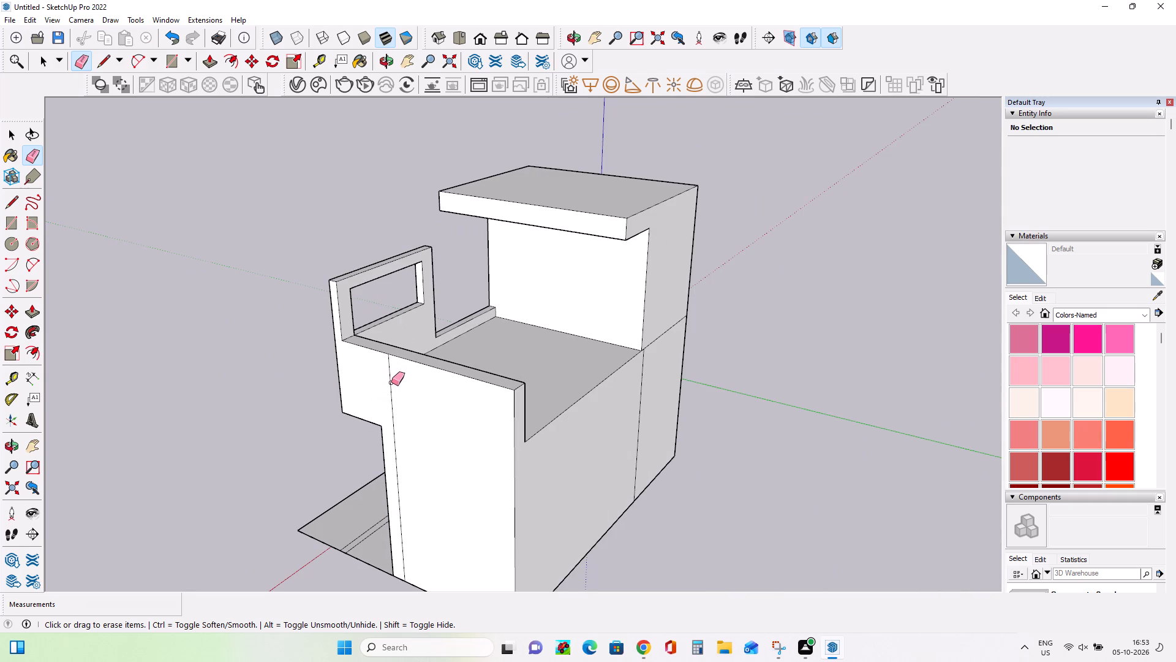
click(391, 382)
Examine the raised frame and balcony from the front beside the reference image, and from the side and rear.
middle_drag(424, 413, 873, 396)
middle_drag(564, 349, 682, 352)
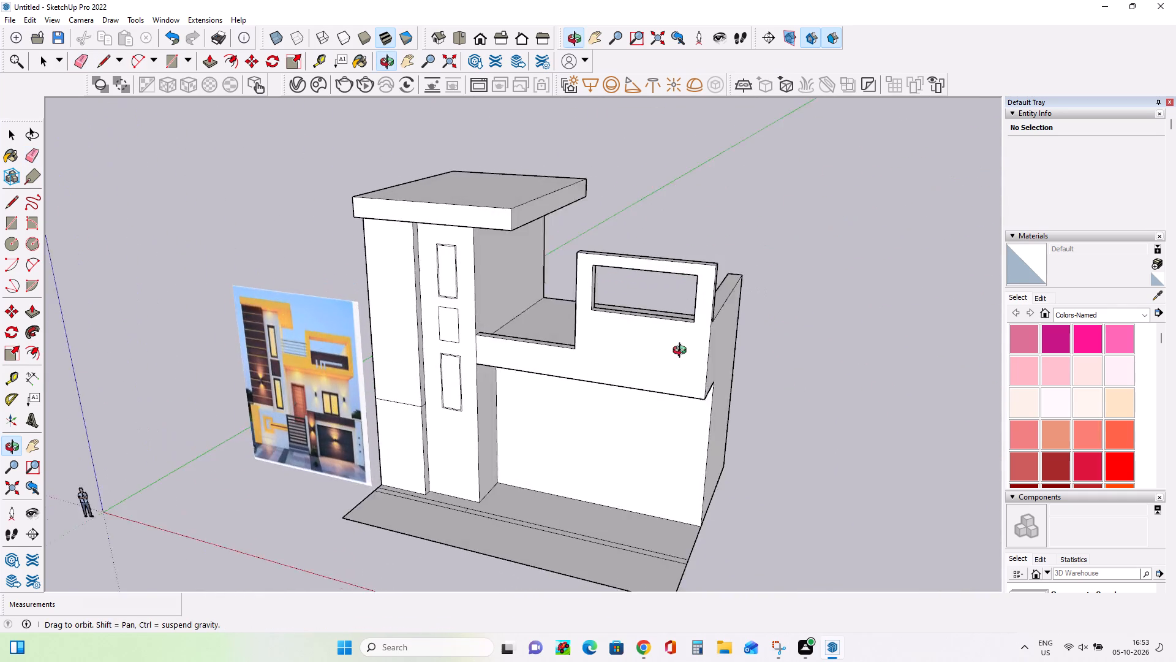
middle_drag(682, 352, 786, 352)
scroll(786, 352, down, 4)
scroll(532, 384, up, 5)
middle_drag(437, 379, 468, 389)
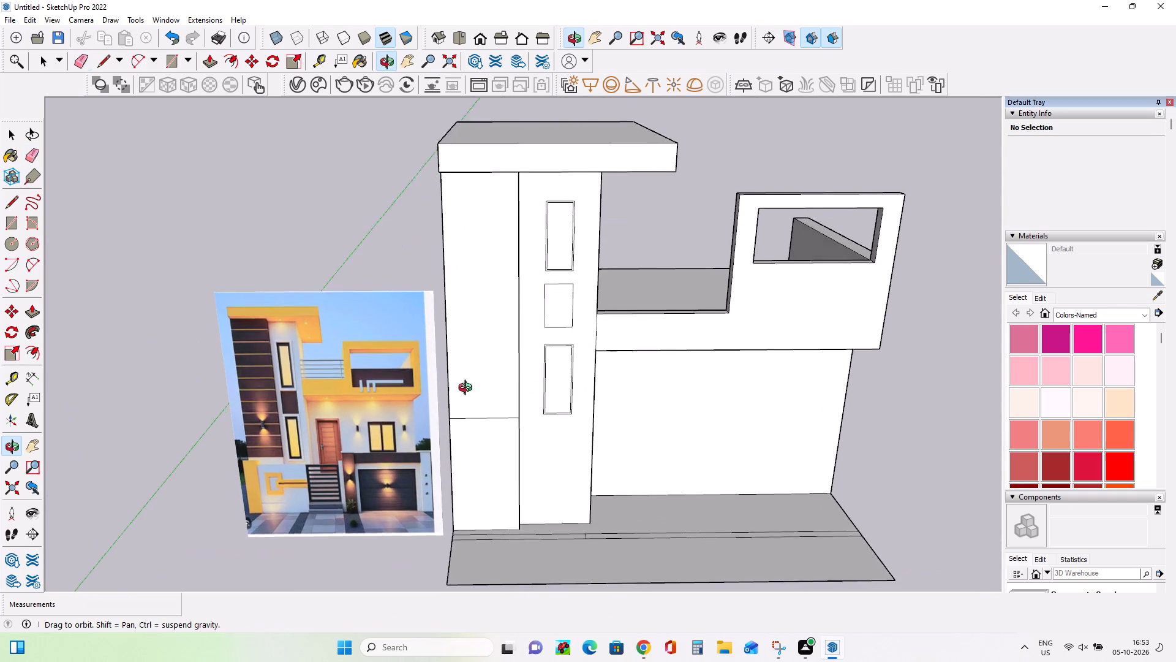
middle_drag(468, 389, 429, 375)
middle_click(424, 374)
middle_drag(835, 430, 813, 428)
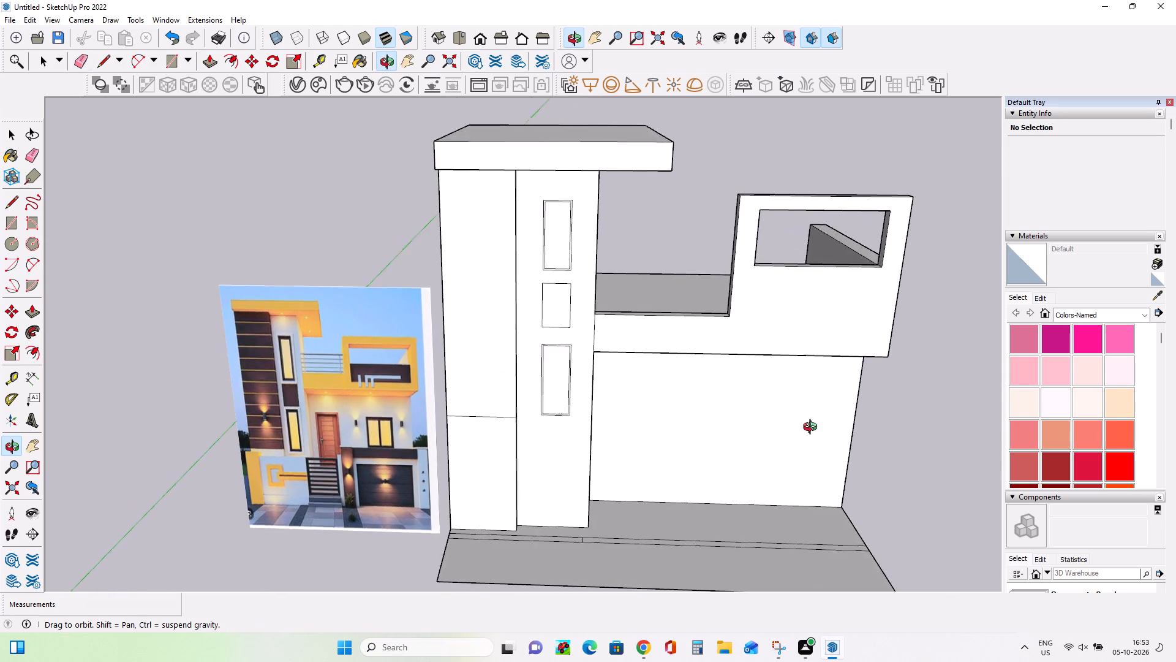
middle_drag(813, 428, 481, 416)
middle_drag(755, 394, 675, 395)
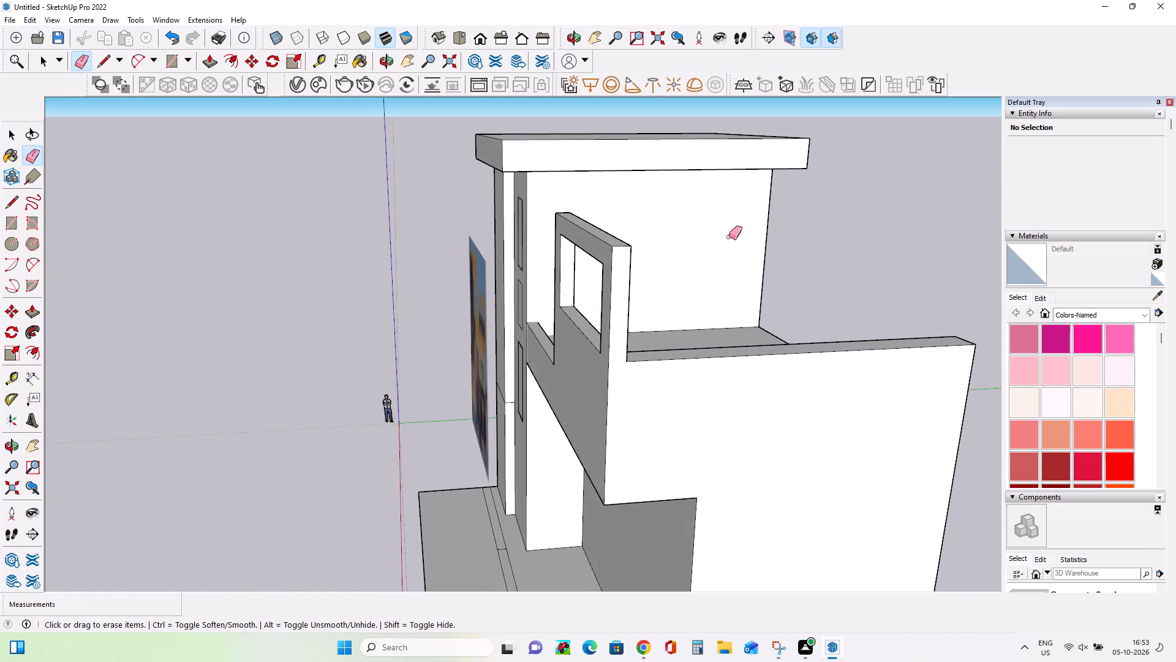
middle_drag(714, 394, 428, 419)
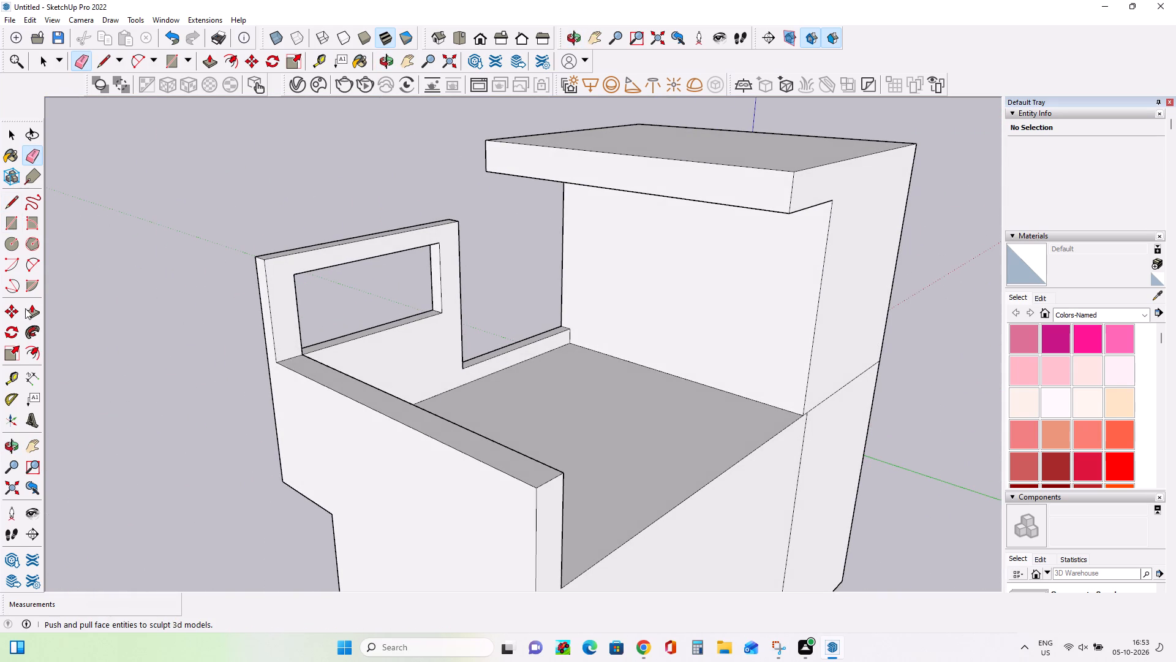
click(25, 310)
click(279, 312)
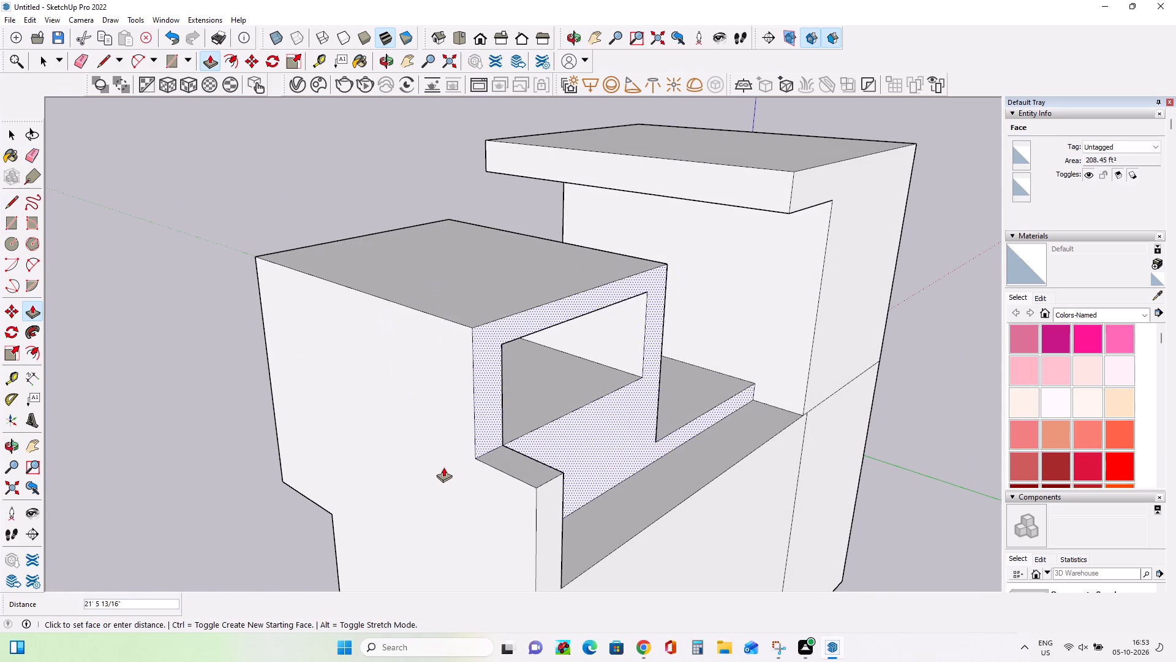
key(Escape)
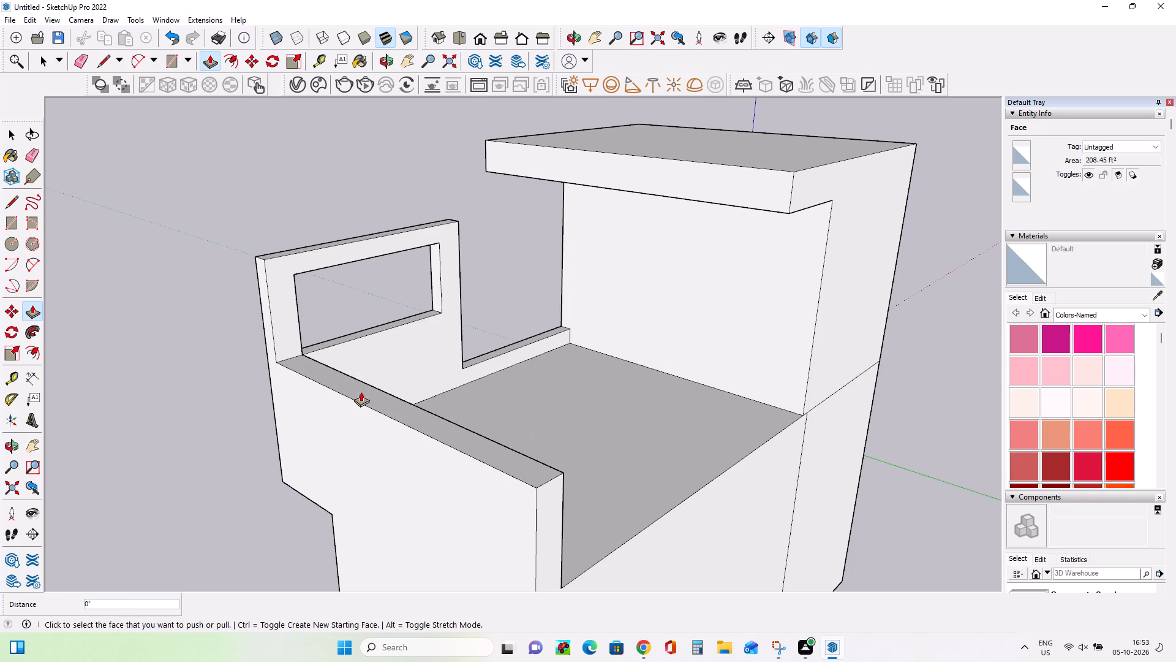
Draw a line about 1 ft 6 in long on the frame's balcony side from the opening's outer upper corner to the top edge.
click(9, 202)
click(290, 275)
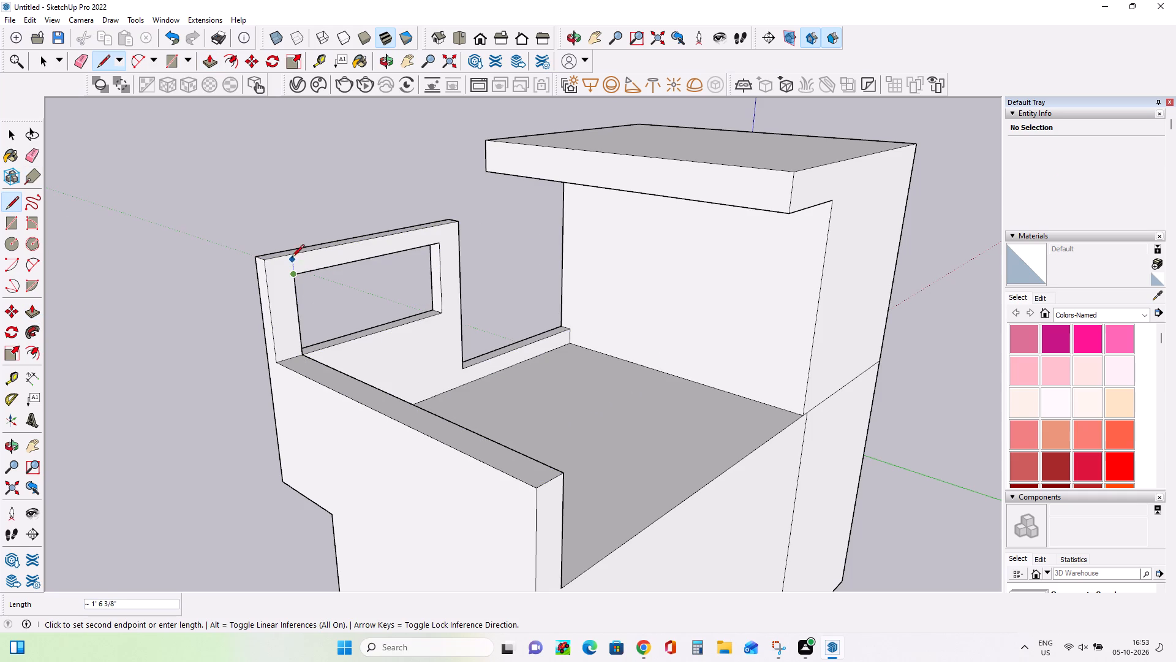
click(292, 255)
Push/Pull the corner post's rear face about 26 ft 3 in along the outer side wall, up to the wall's rear end.
click(37, 310)
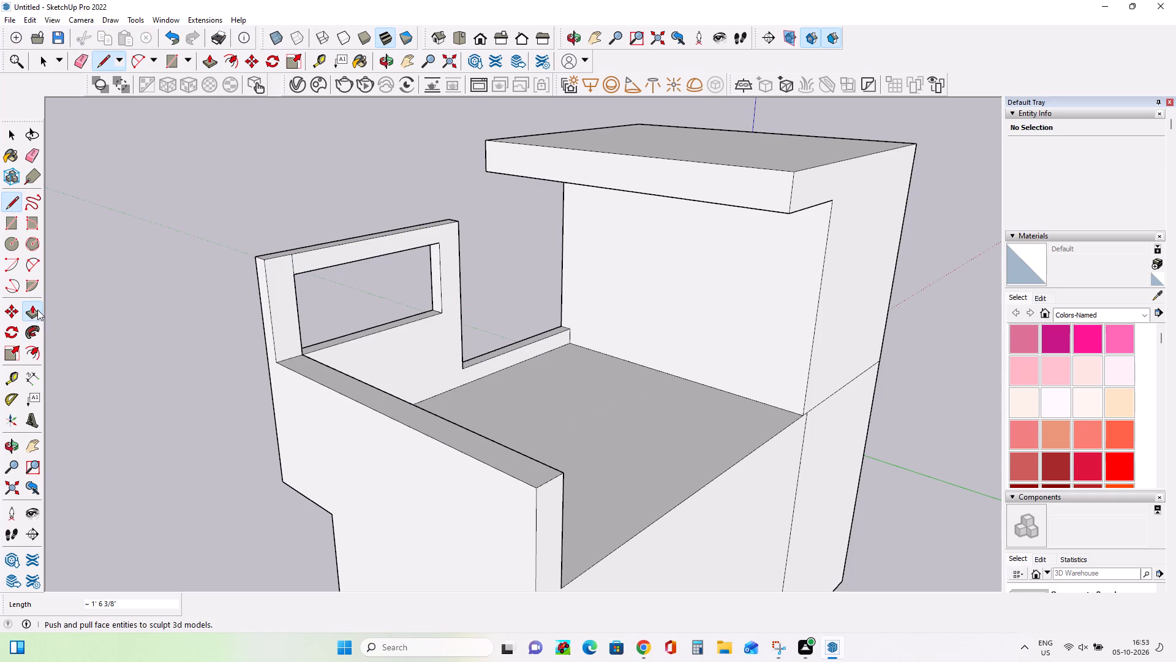
click(277, 316)
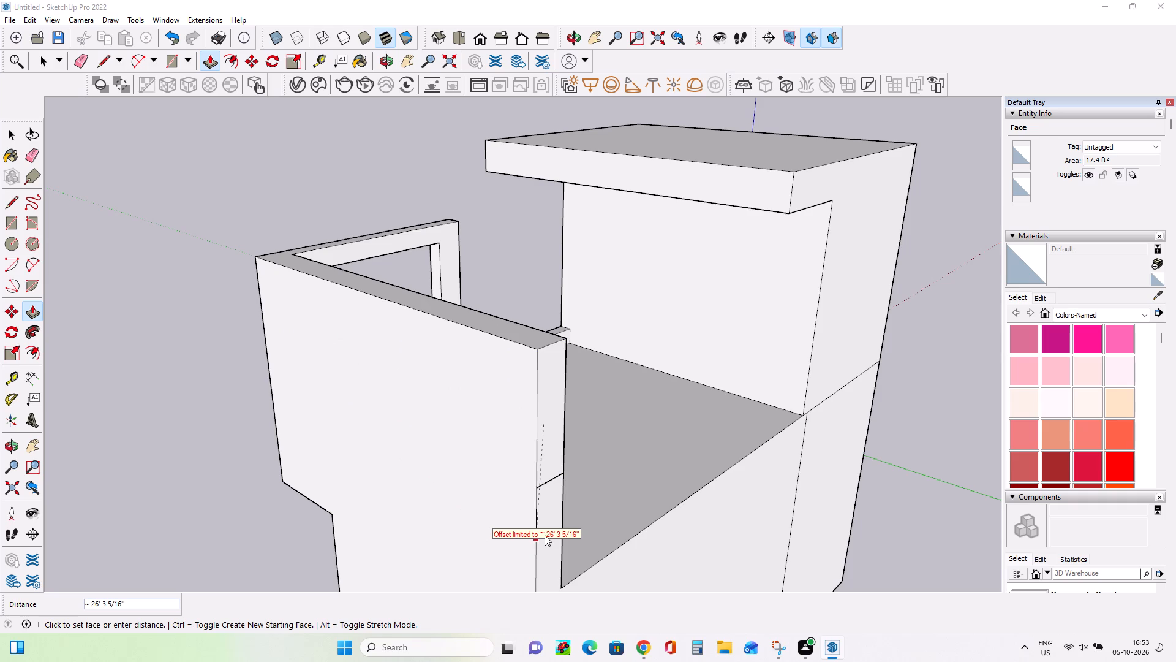
click(545, 535)
click(552, 512)
middle_drag(584, 522, 505, 486)
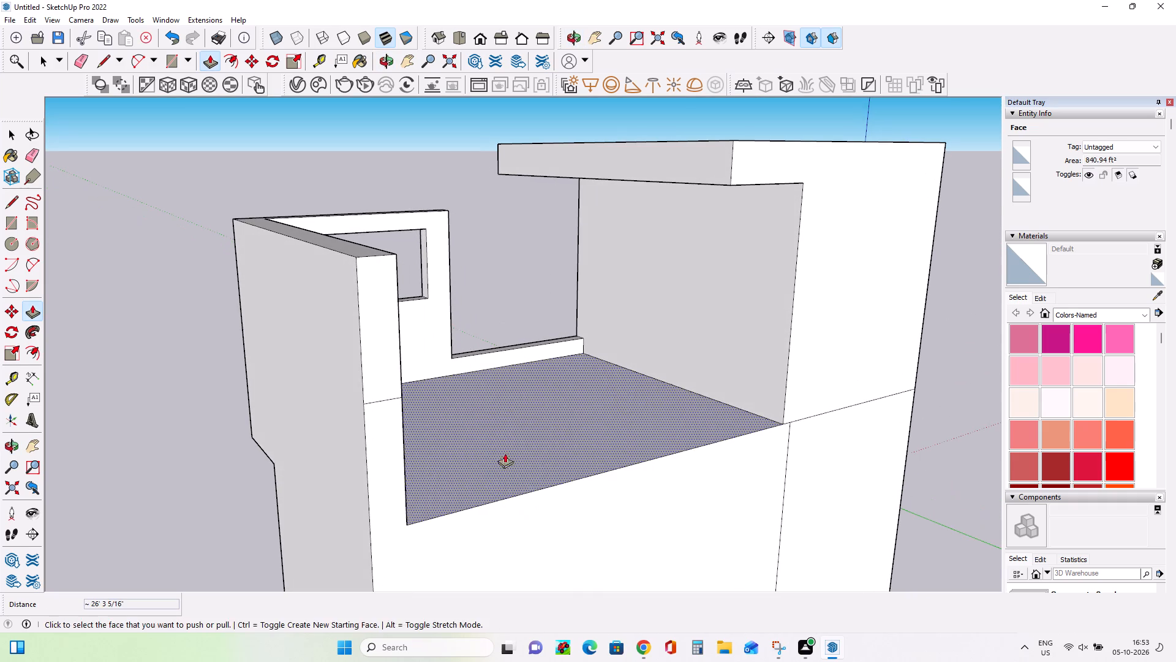
Erase the horizontal seam line on the rear end face of the raised outer side wall.
click(40, 155)
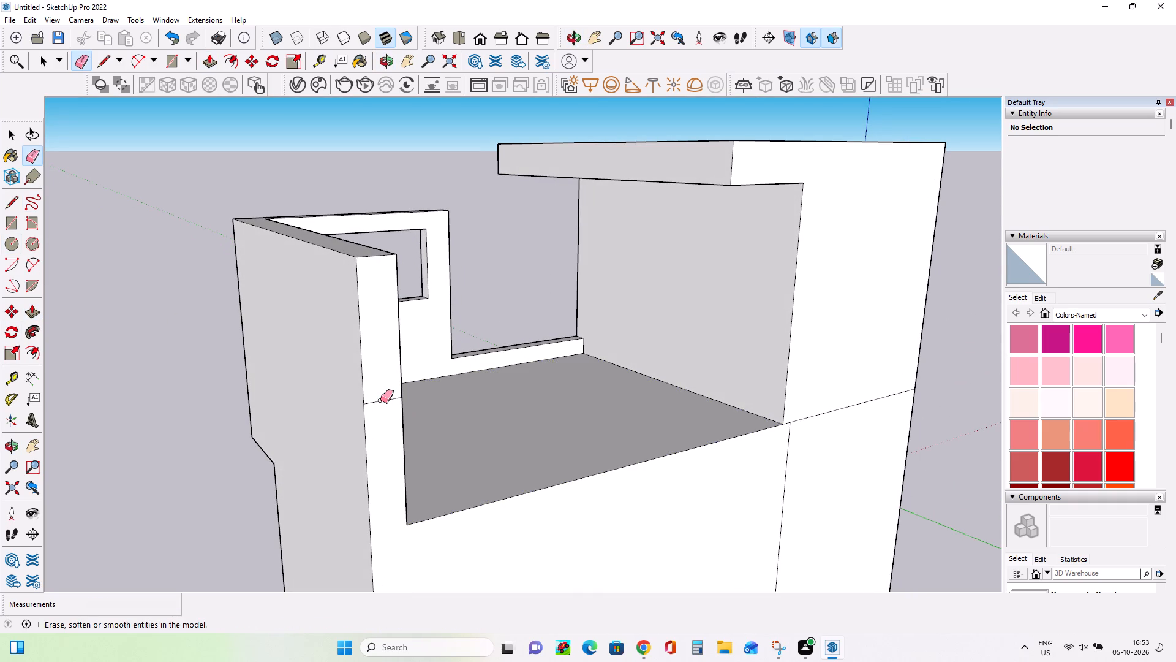
click(380, 401)
Examine the raised side wall and balcony frame from several sides and compare them with the frame in the reference image.
middle_drag(431, 446, 737, 549)
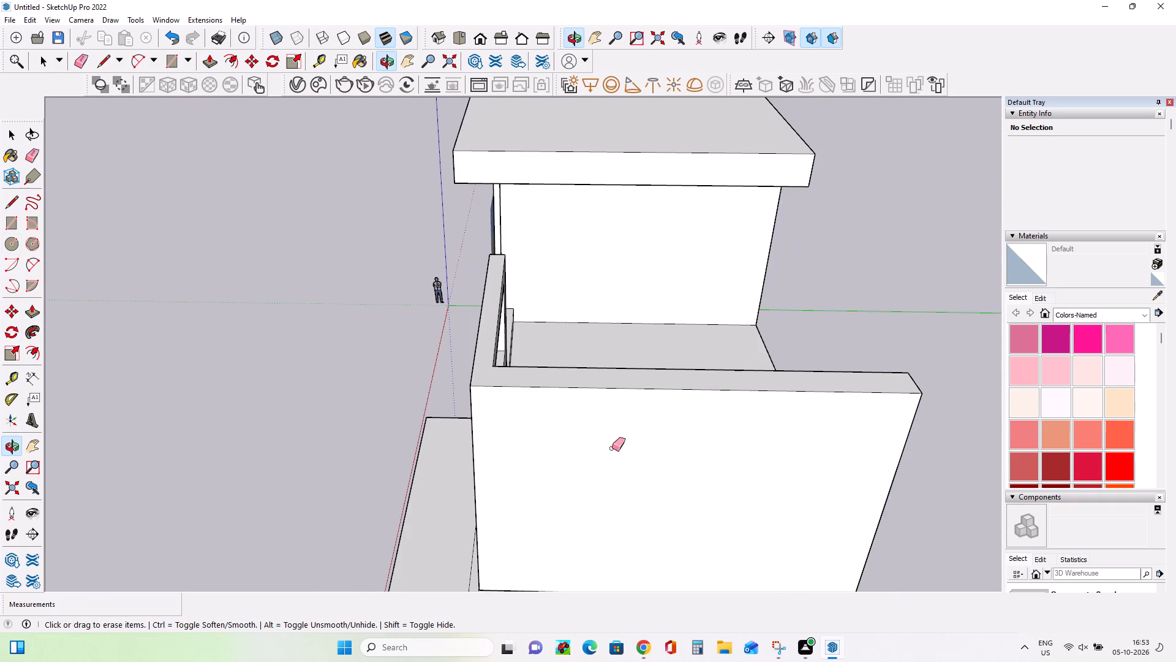
middle_drag(617, 450, 1104, 442)
scroll(1096, 441, down, 1)
scroll(622, 375, down, 6)
middle_drag(655, 381, 678, 308)
scroll(678, 308, up, 4)
scroll(170, 522, up, 4)
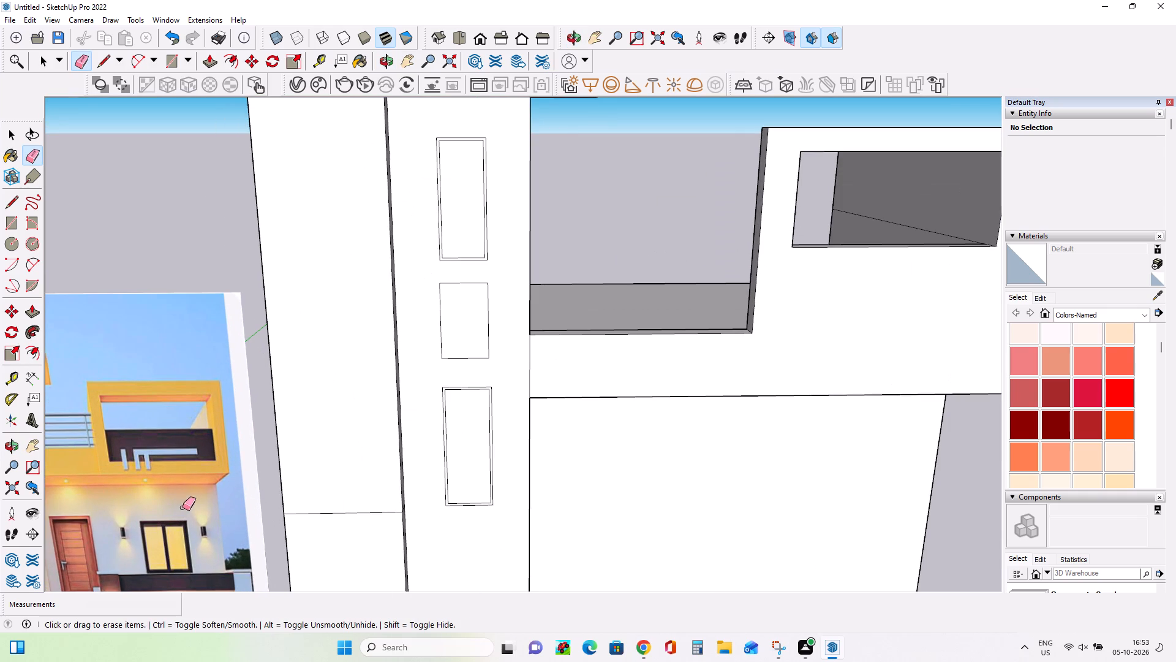
scroll(211, 452, up, 5)
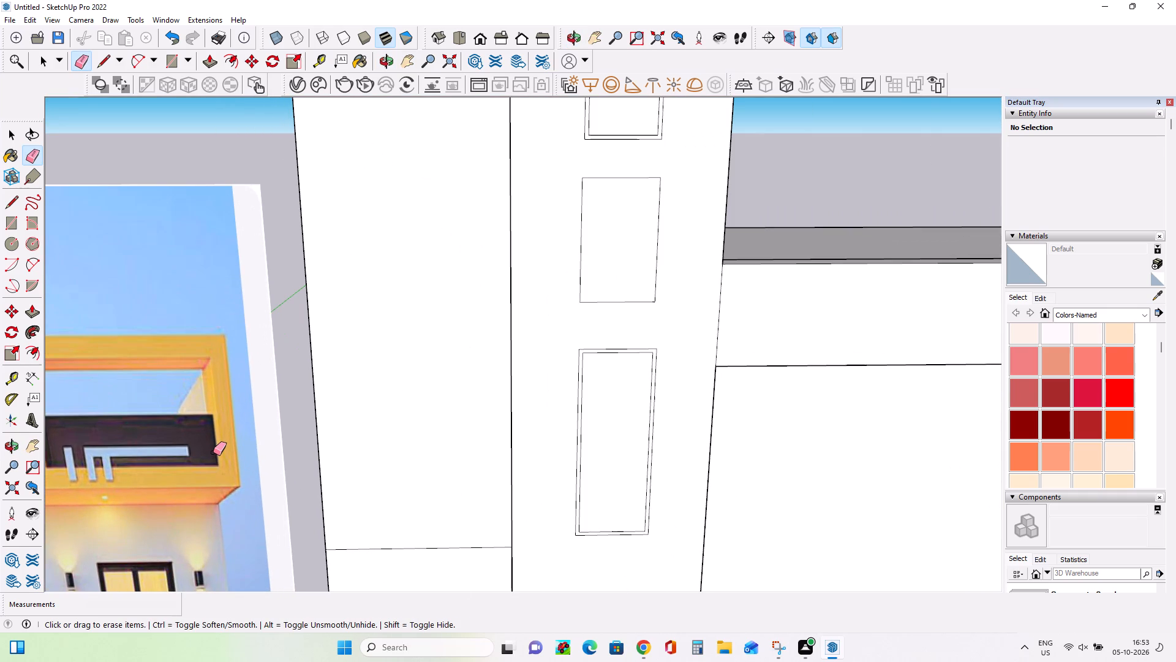
scroll(213, 452, down, 17)
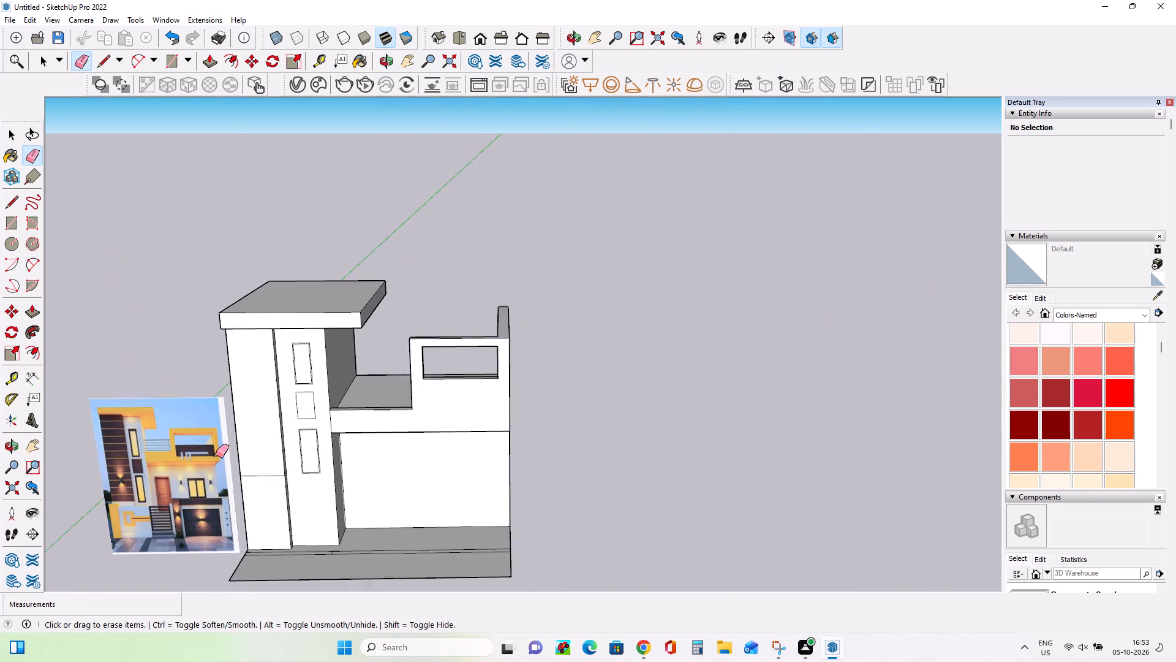
scroll(216, 455, down, 1)
middle_drag(503, 466, 506, 501)
scroll(451, 381, up, 5)
middle_drag(450, 422, 398, 487)
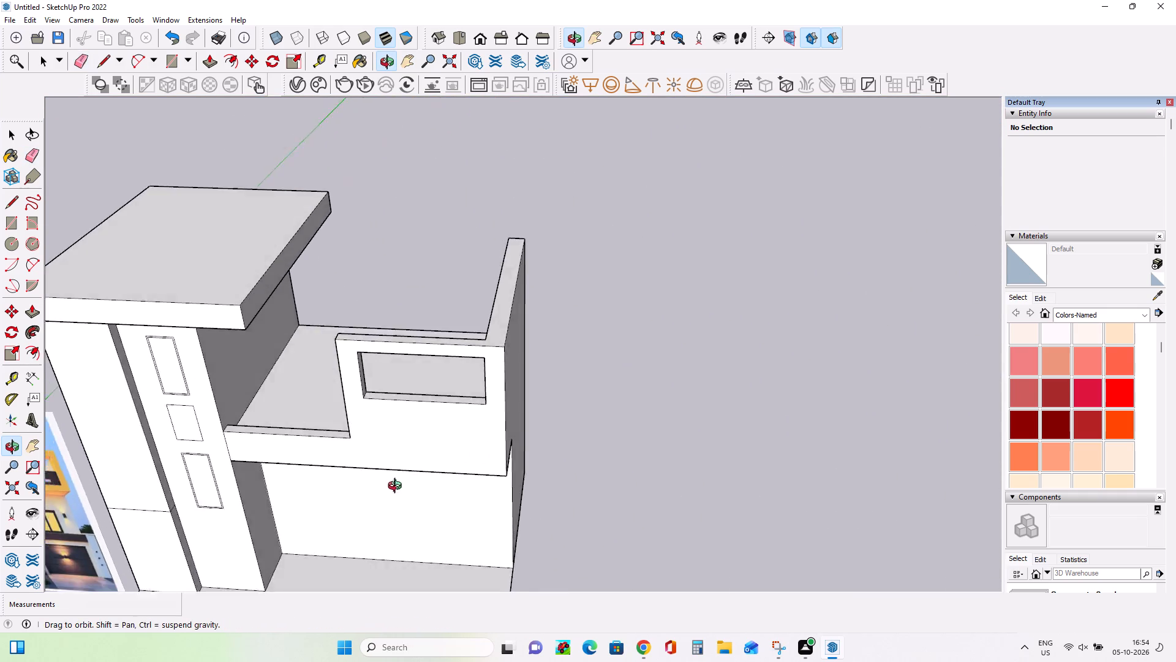
middle_drag(398, 487, 115, 526)
middle_drag(739, 390, 282, 424)
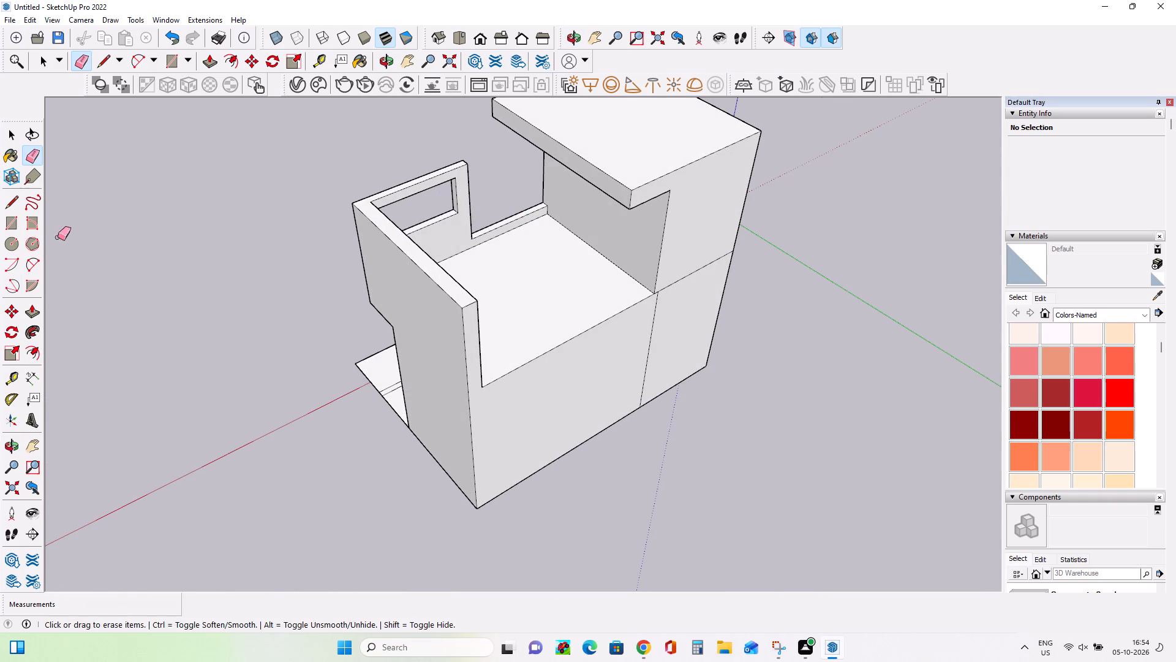
Thicken the front parapet and its raised frame about 1 ft 1 in toward the balcony.
drag(28, 313, 37, 310)
click(447, 231)
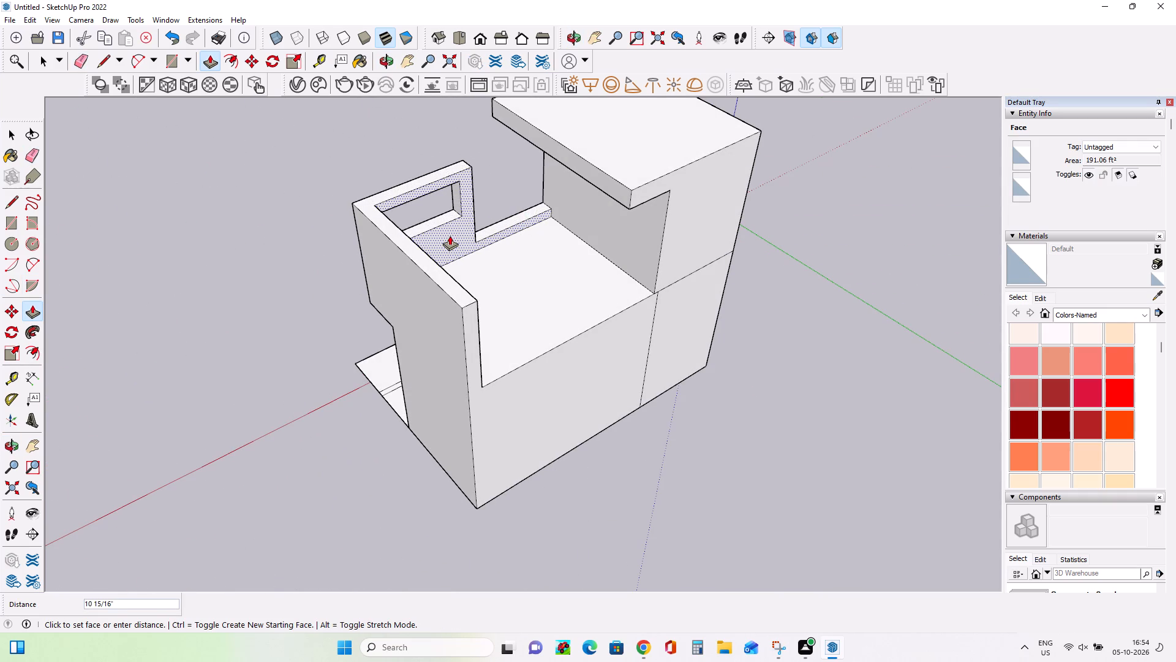
click(450, 235)
Examine the dark infill panel inside the reference image's balcony frame and compare it with the modelled opening.
middle_drag(519, 195, 479, 223)
middle_drag(479, 223, 965, 185)
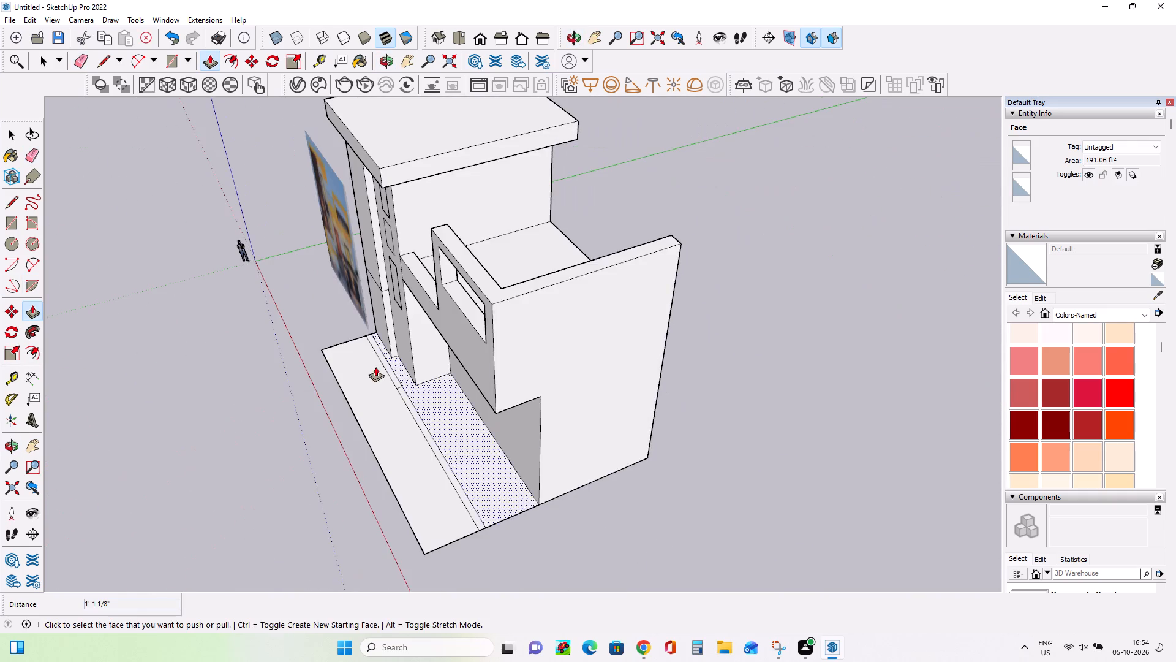
middle_drag(417, 364, 888, 254)
scroll(293, 391, up, 9)
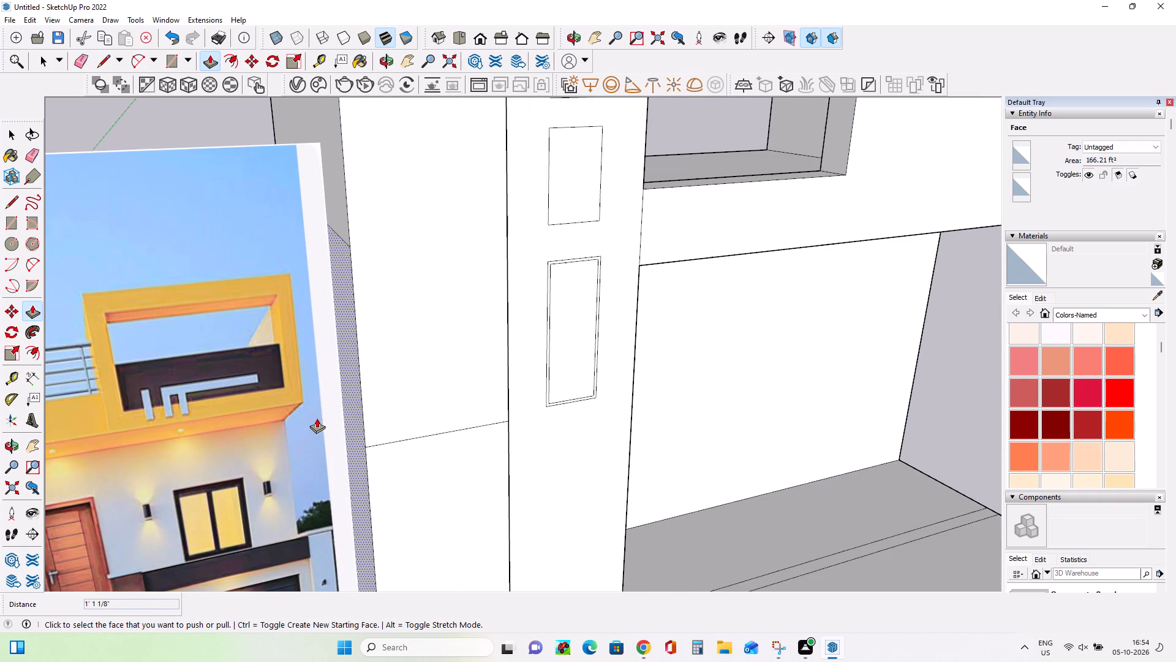
middle_click(317, 418)
scroll(316, 418, down, 9)
middle_drag(726, 349, 667, 427)
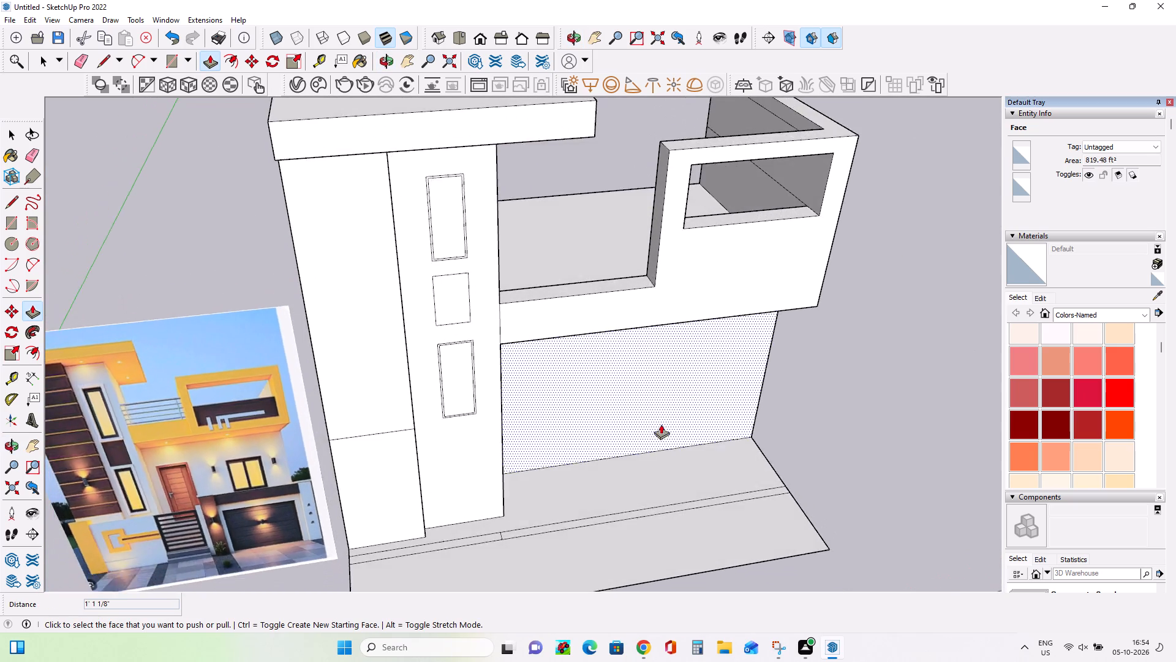
scroll(661, 424, down, 4)
scroll(759, 294, up, 4)
middle_drag(759, 316, 730, 322)
scroll(730, 322, up, 1)
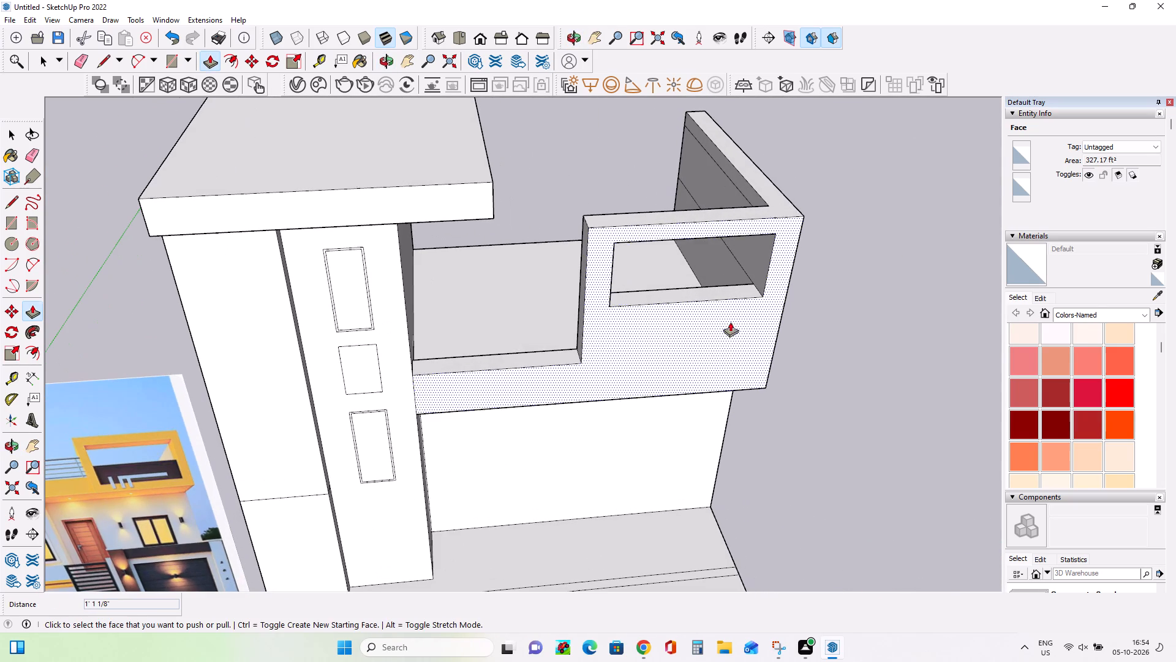
Draw a rectangle about 1 ft 5 in by 13 ft 8 in on the sill of the frame's opening.
click(12, 225)
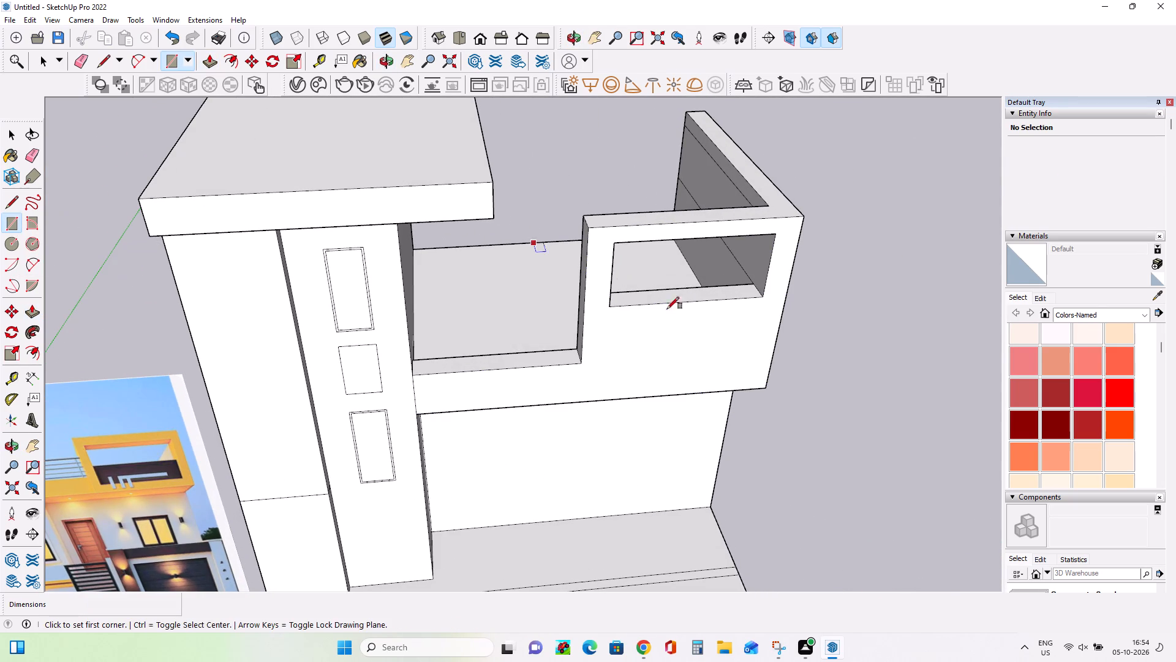
scroll(748, 287, up, 6)
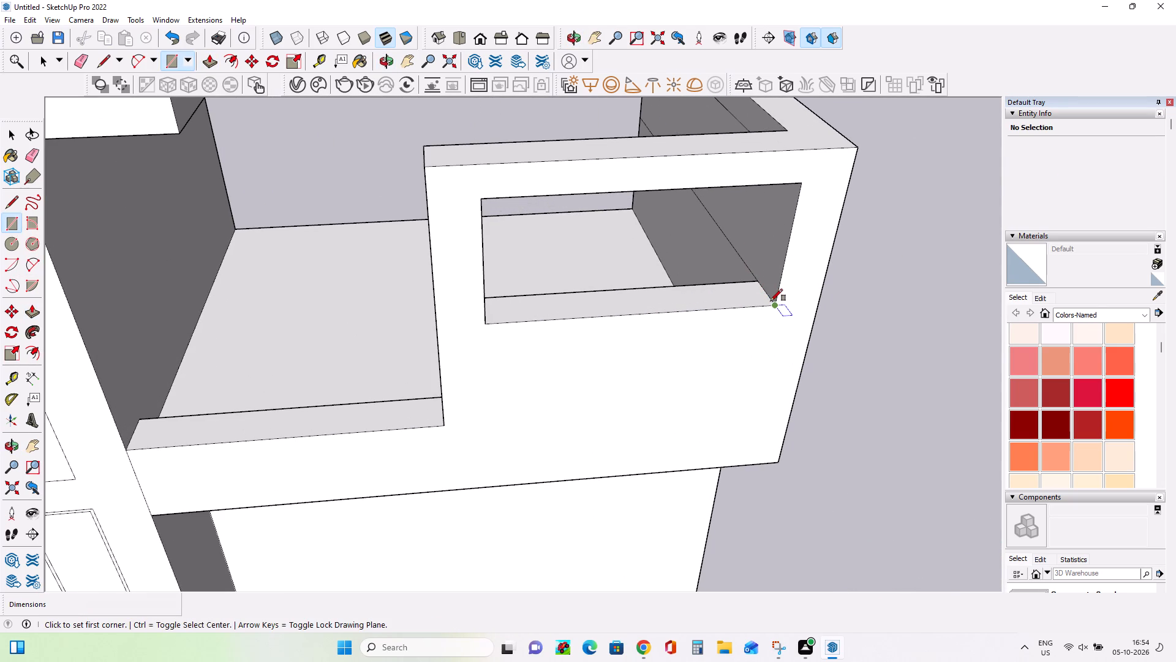
scroll(770, 301, up, 8)
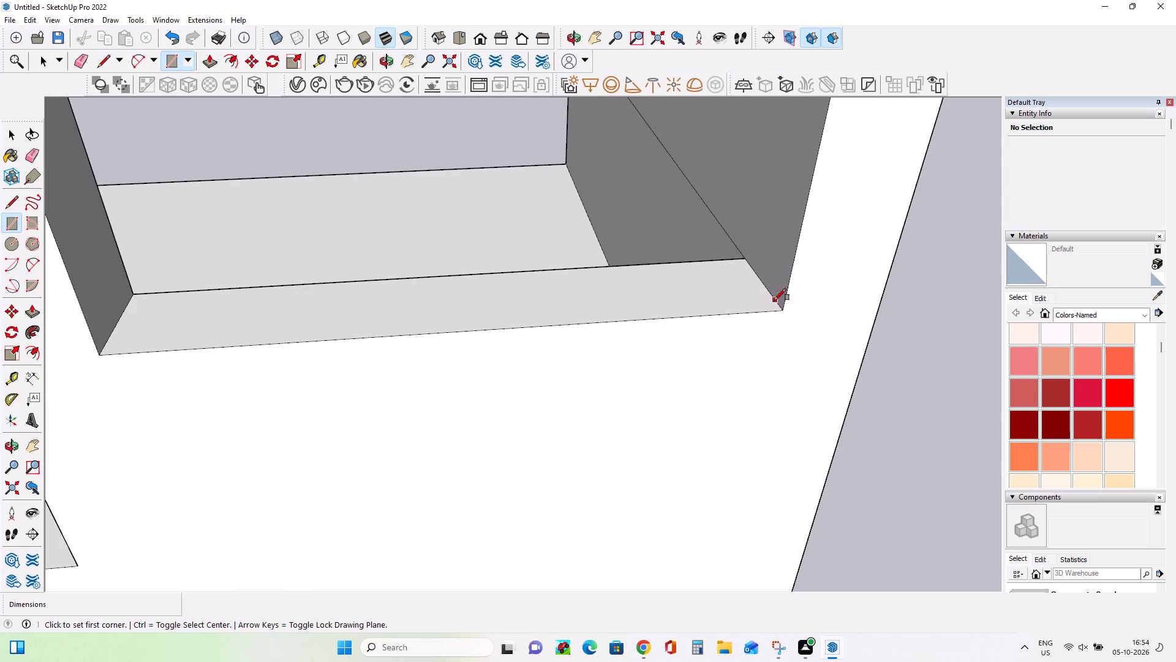
click(774, 300)
scroll(211, 299, up, 1)
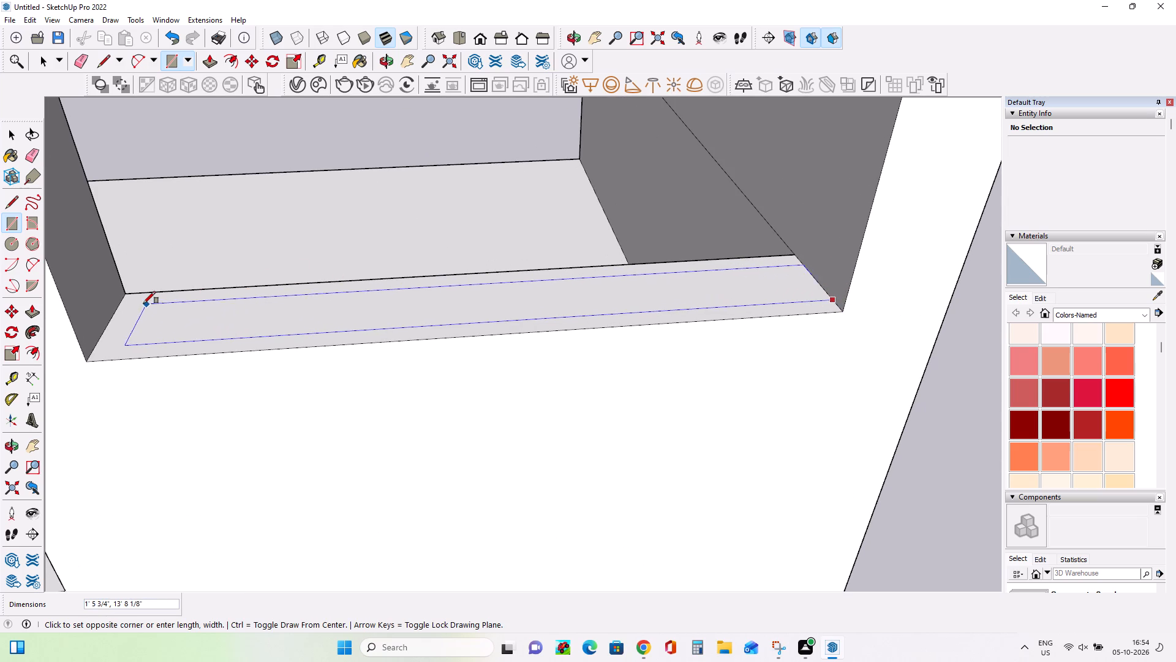
click(141, 305)
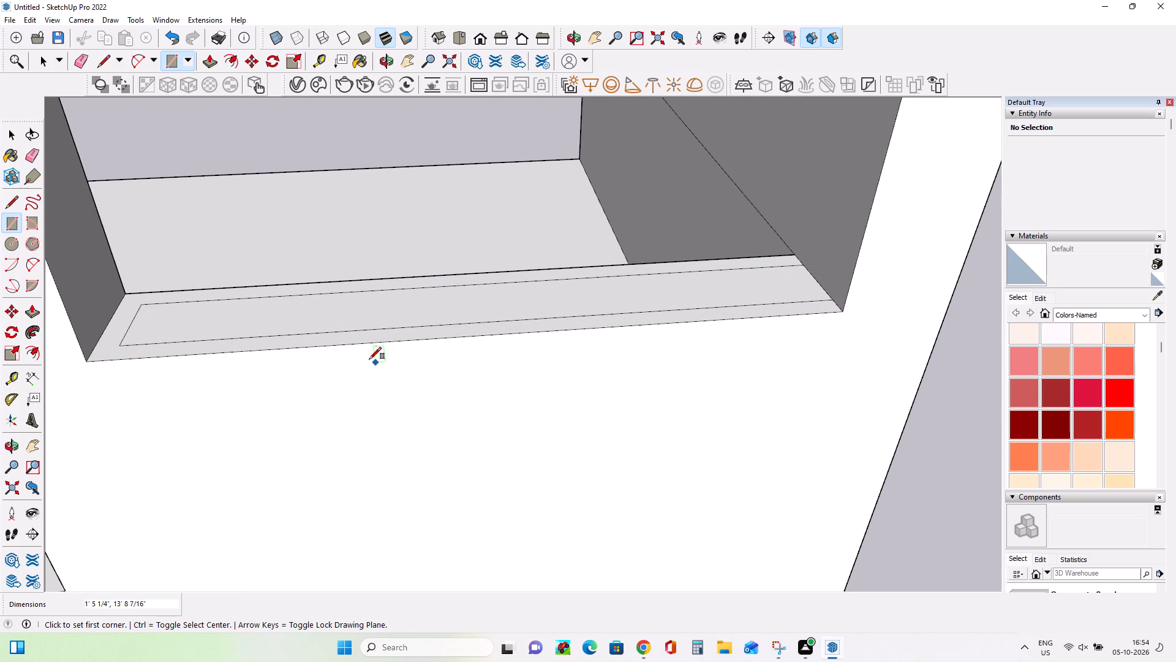
Push/Pull the sill rectangle up about 3 ft 6 in as an infill panel within the frame's opening.
click(30, 318)
click(424, 320)
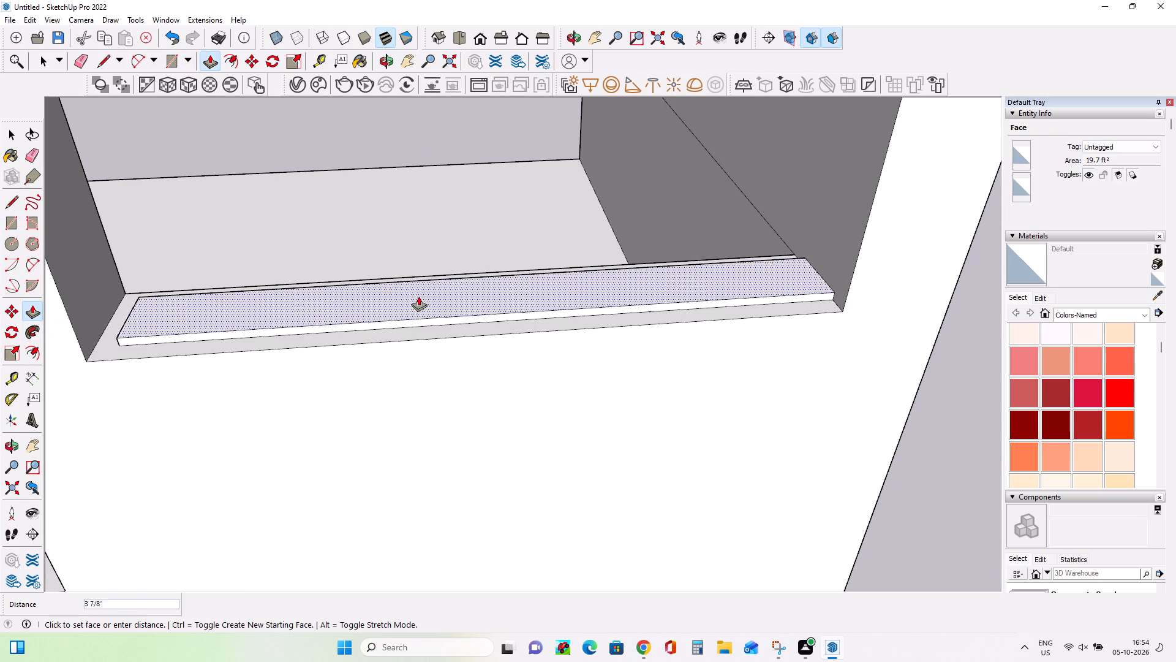
click(418, 146)
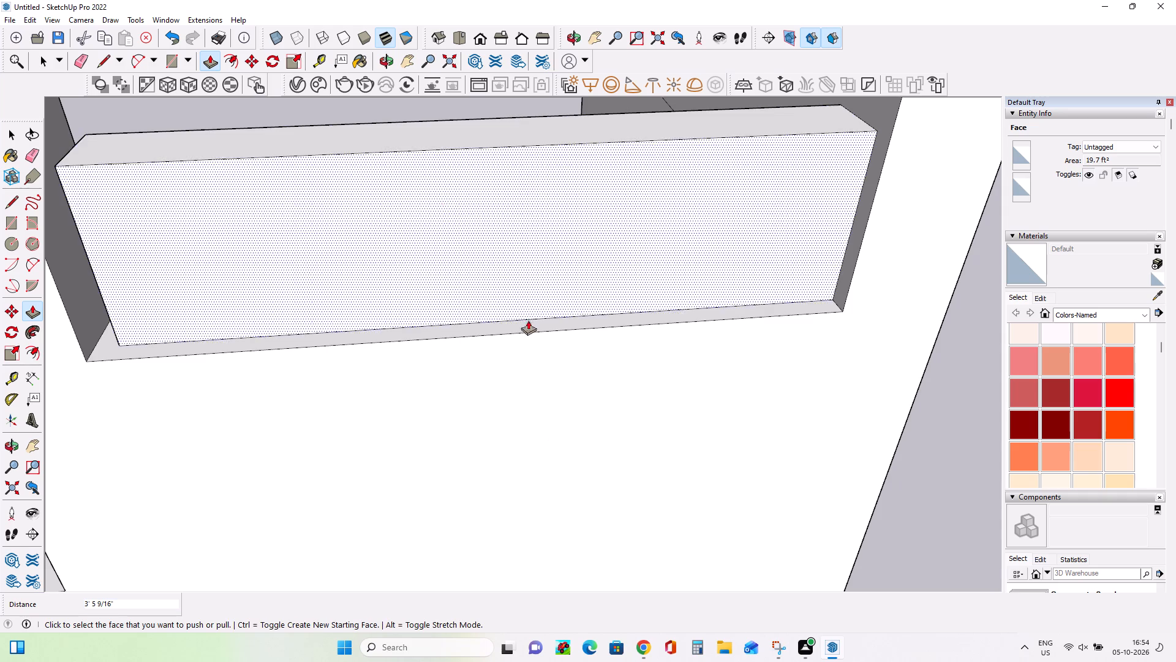
Examine the infill panel in the balcony frame from the front and above, alongside the reference image.
middle_drag(554, 469, 581, 367)
scroll(581, 367, down, 19)
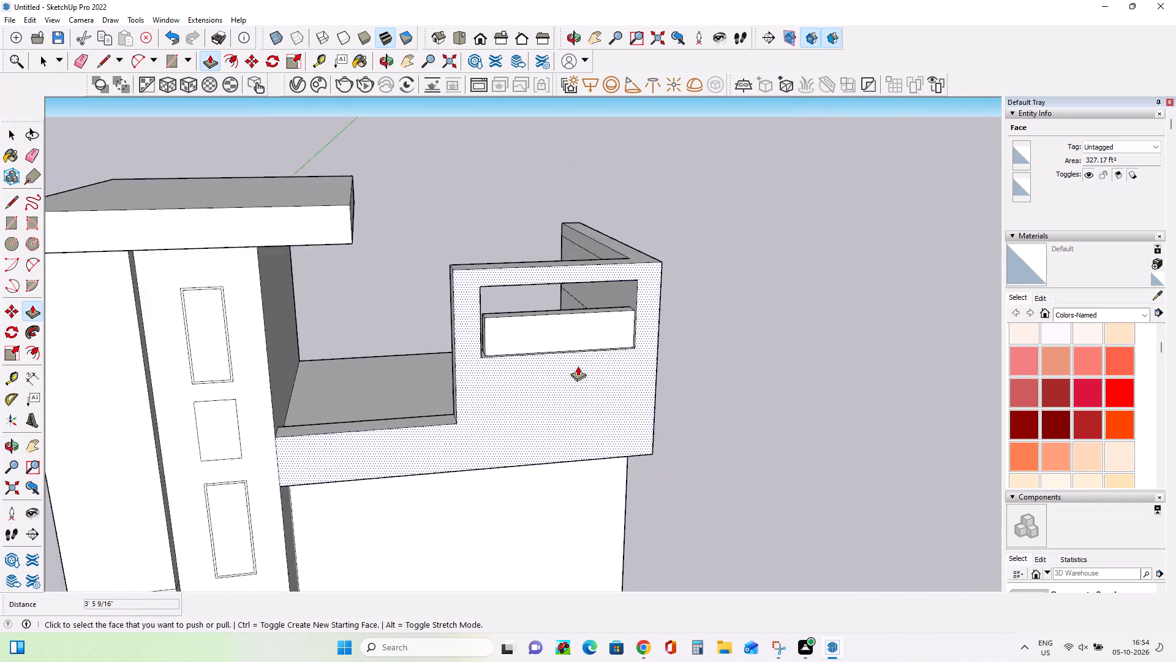
scroll(578, 366, down, 3)
scroll(513, 414, up, 2)
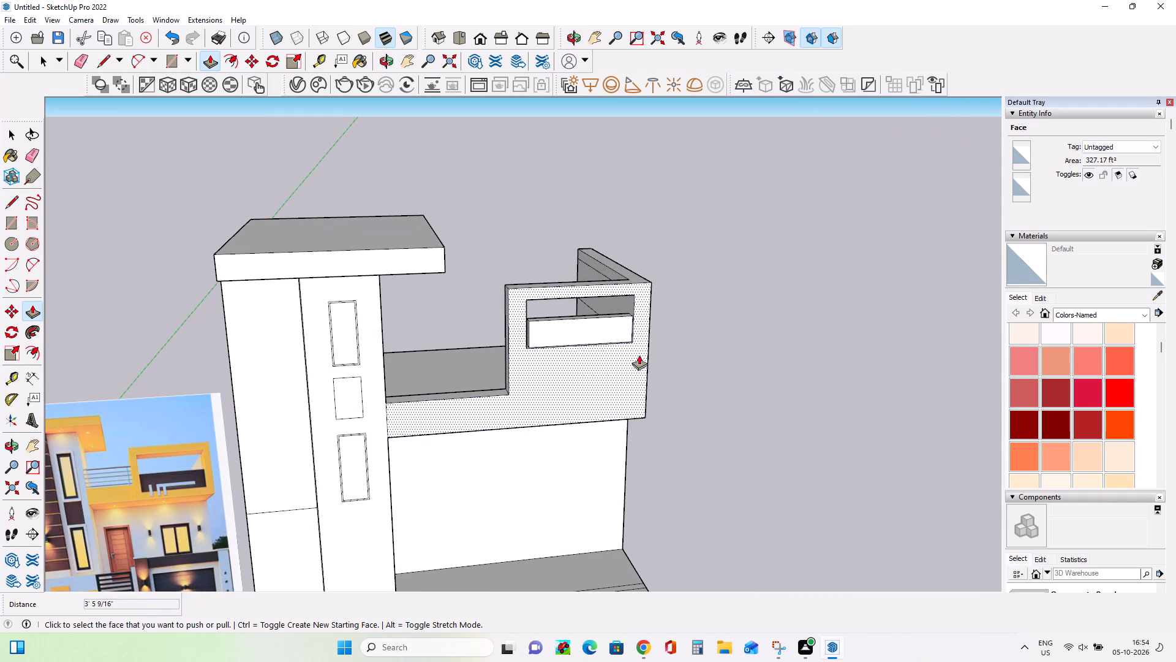
middle_drag(619, 314, 556, 342)
scroll(562, 351, up, 4)
scroll(562, 352, down, 5)
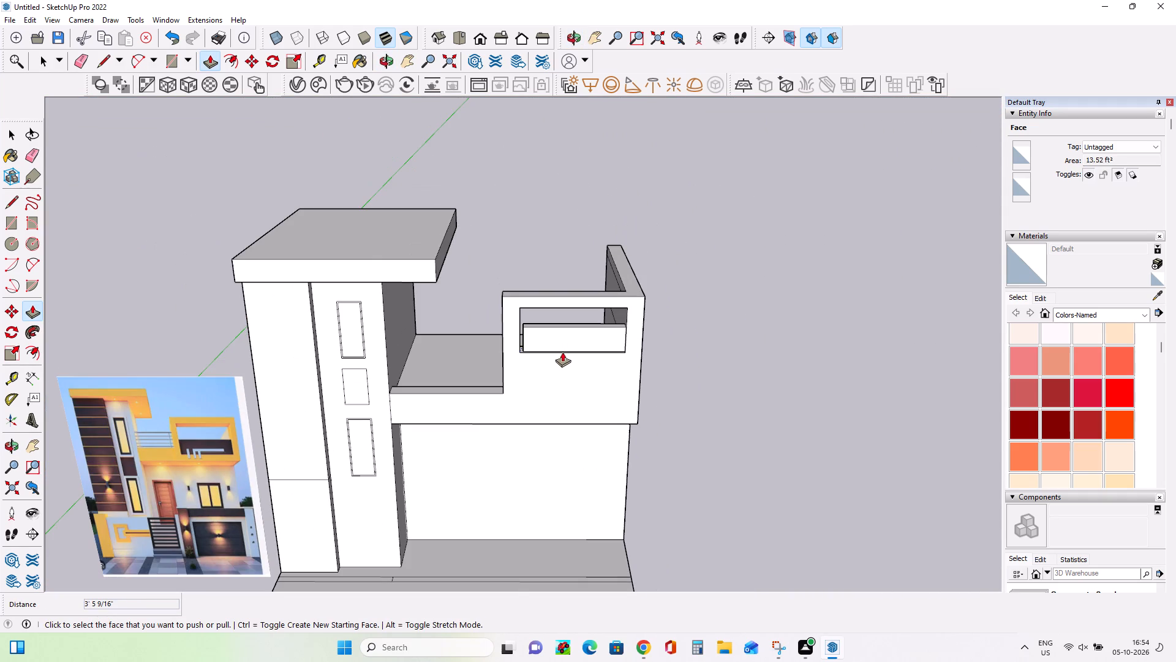
scroll(562, 352, up, 3)
middle_drag(595, 351, 595, 365)
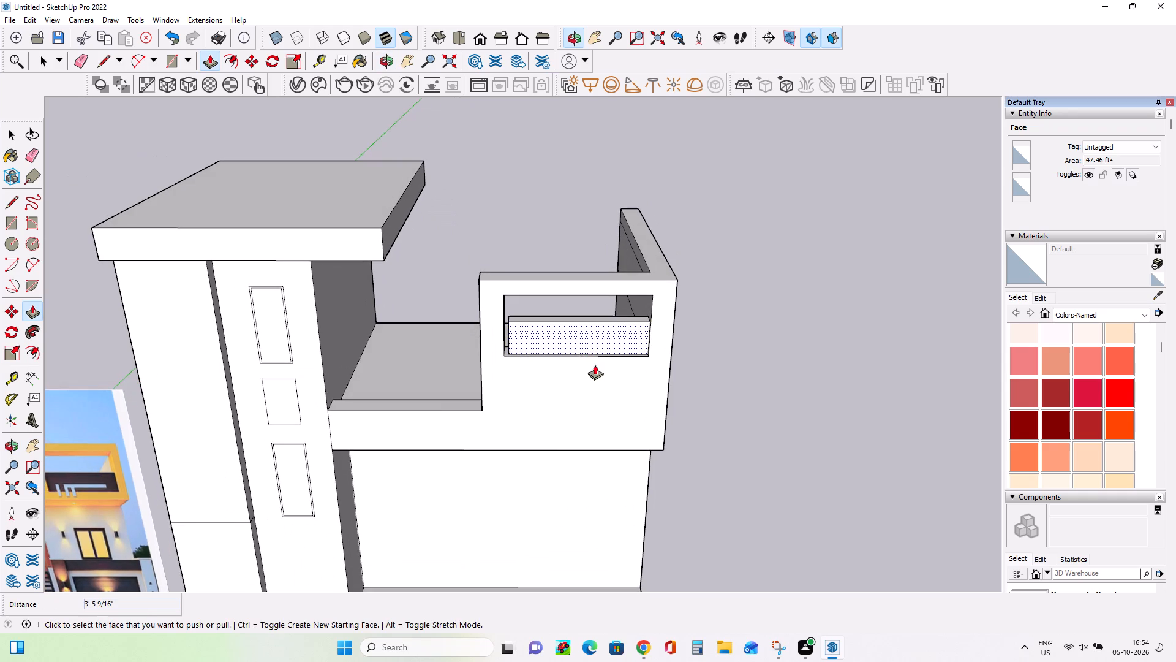
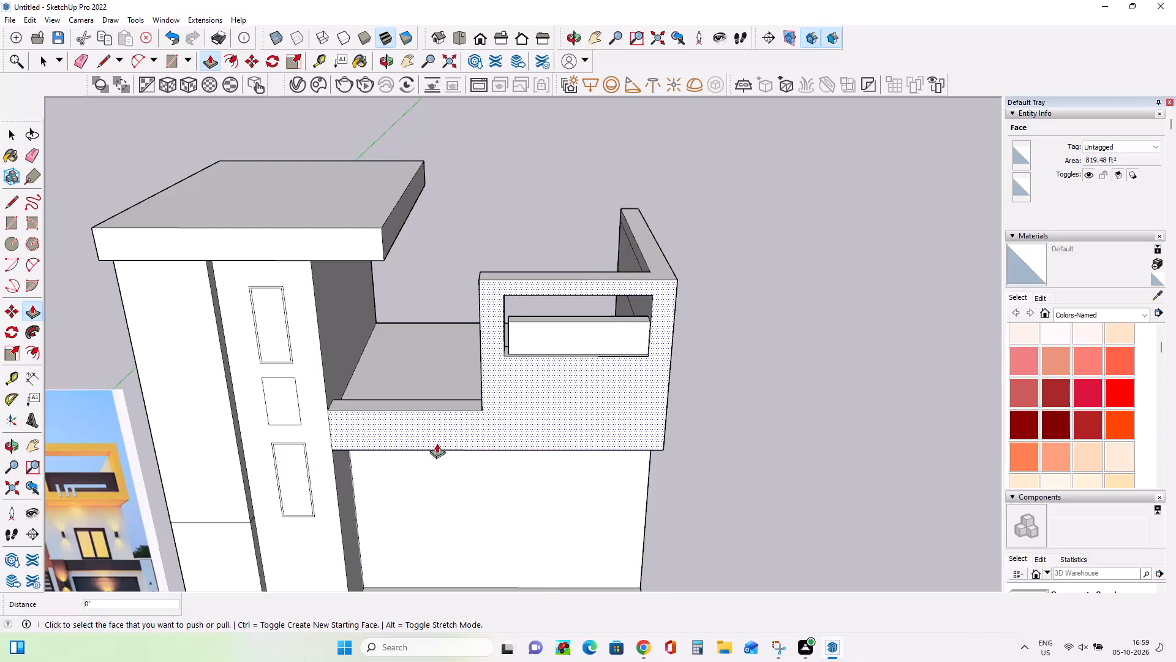
Draw a long horizontal rectangle about 9 ft 8 in by 9 in on the infill panel's front face.
scroll(559, 333, up, 2)
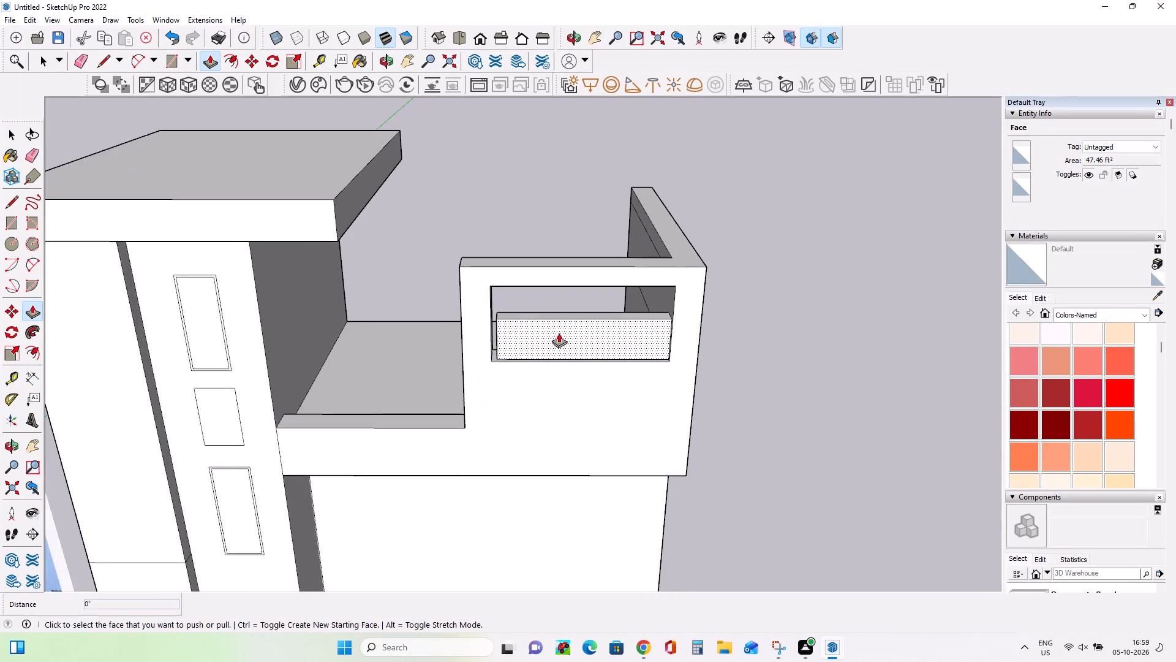
scroll(559, 333, up, 2)
click(9, 222)
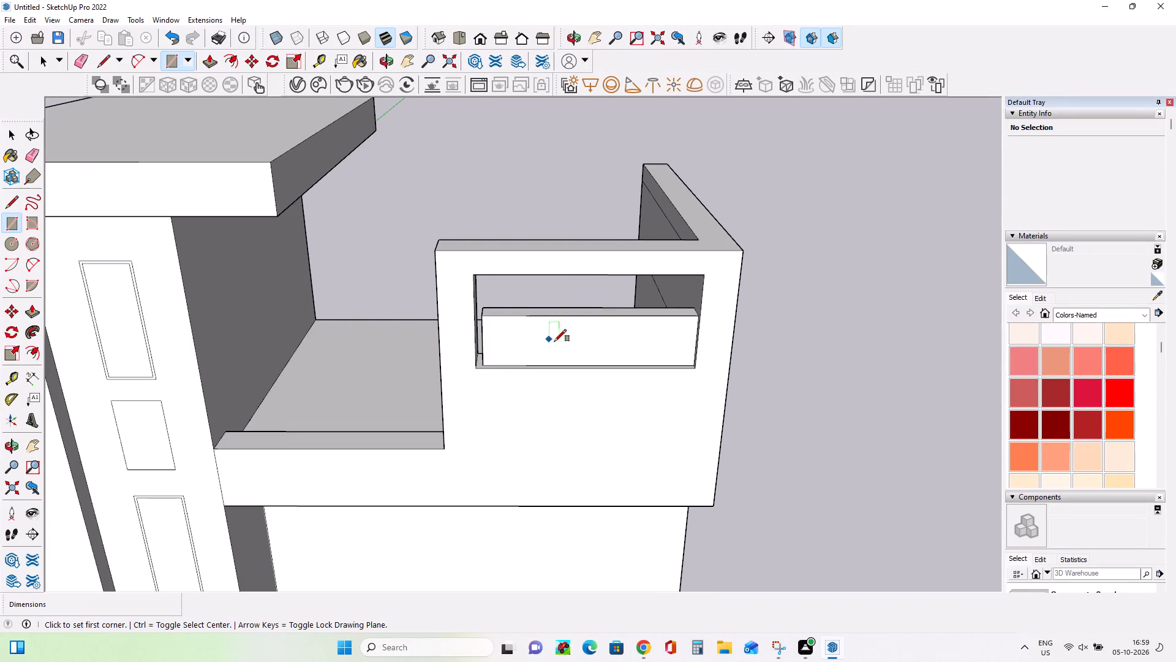
scroll(558, 348, up, 6)
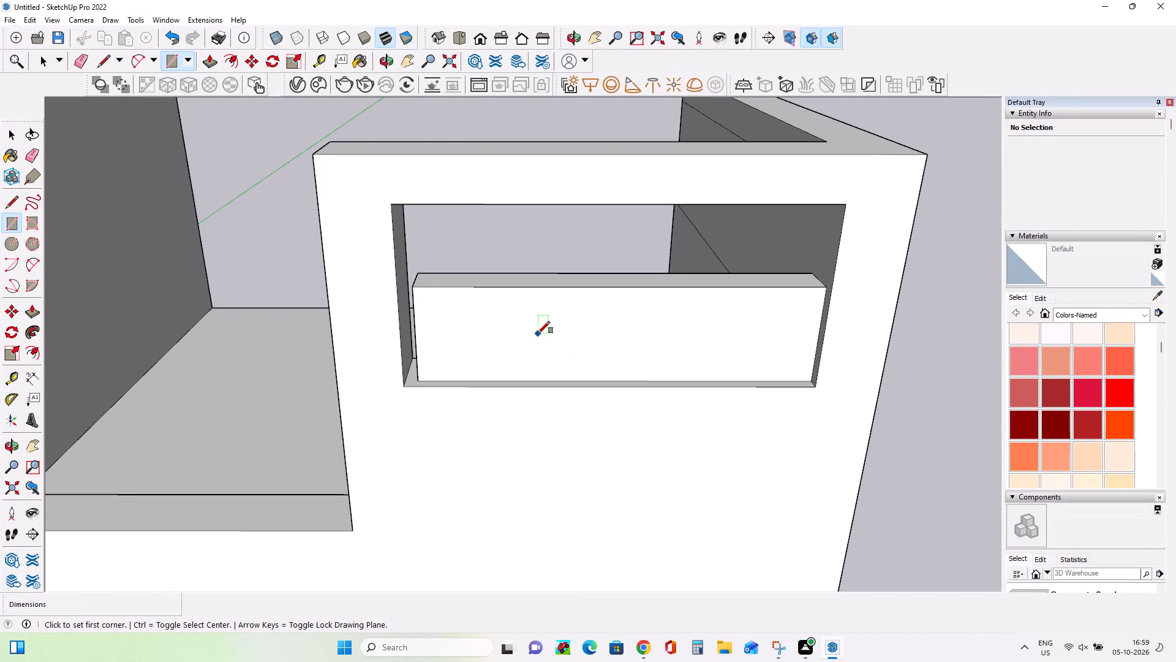
click(489, 327)
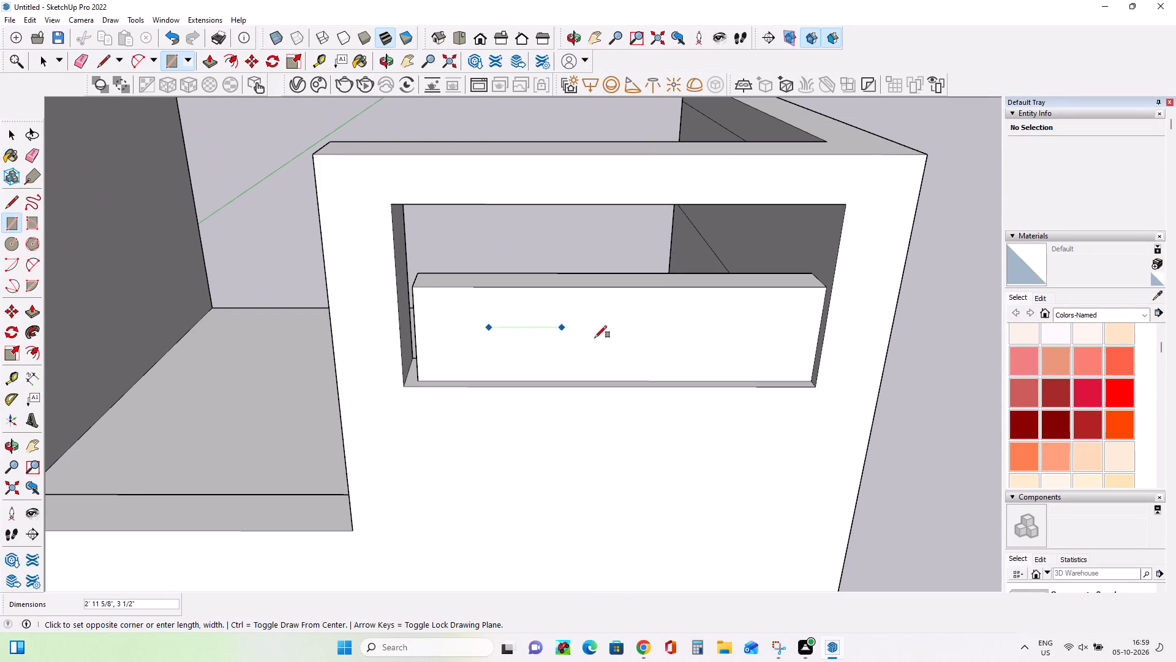
click(771, 348)
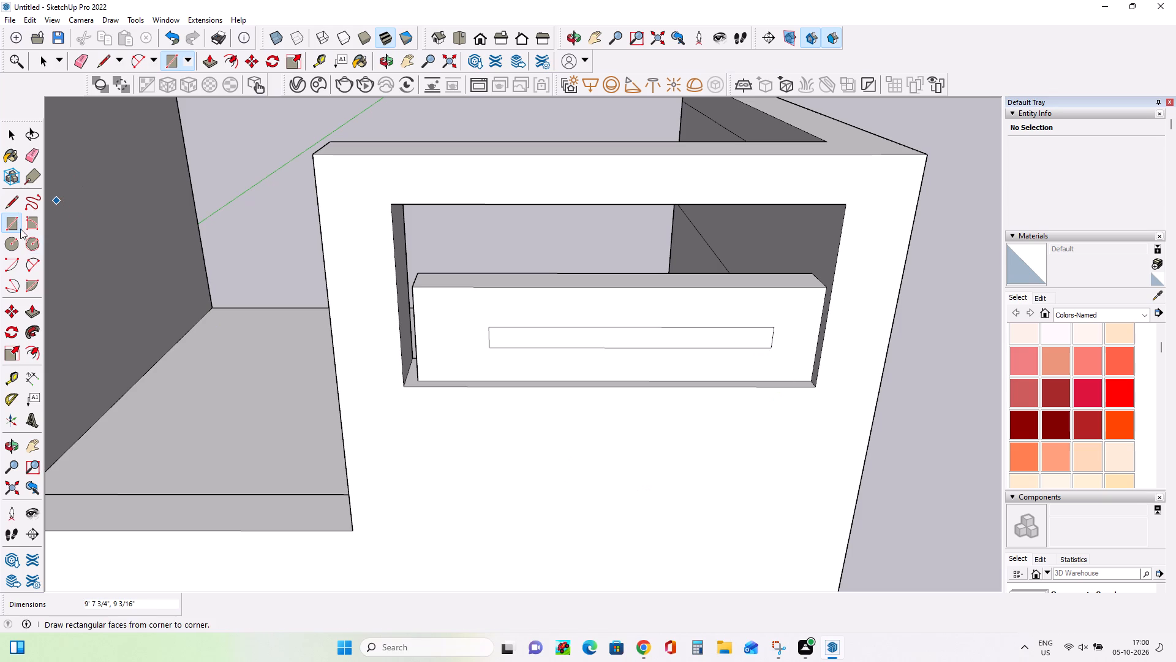
Push/Pull the long rectangle back about 1 ft 5 1/4 in to cut a slot through the infill panel.
click(29, 312)
click(559, 342)
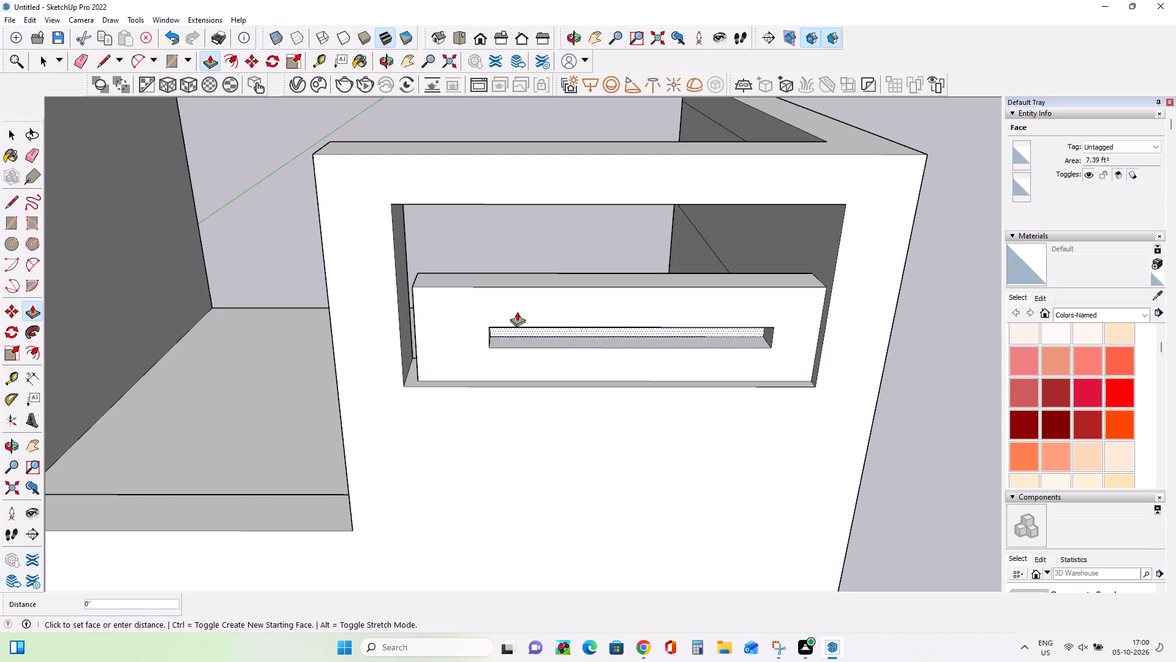
click(490, 276)
Examine the slotted infill panel from the front and compare it with the reference image's balcony bar motif.
middle_drag(538, 360, 522, 284)
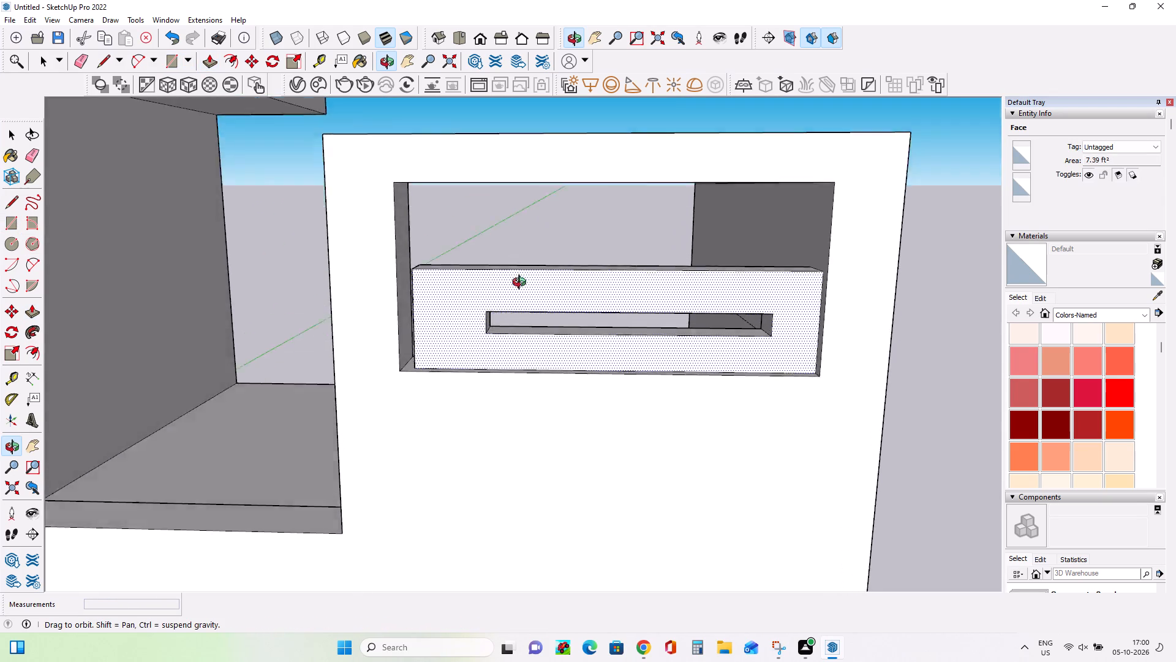
middle_drag(522, 284, 532, 257)
scroll(524, 321, down, 11)
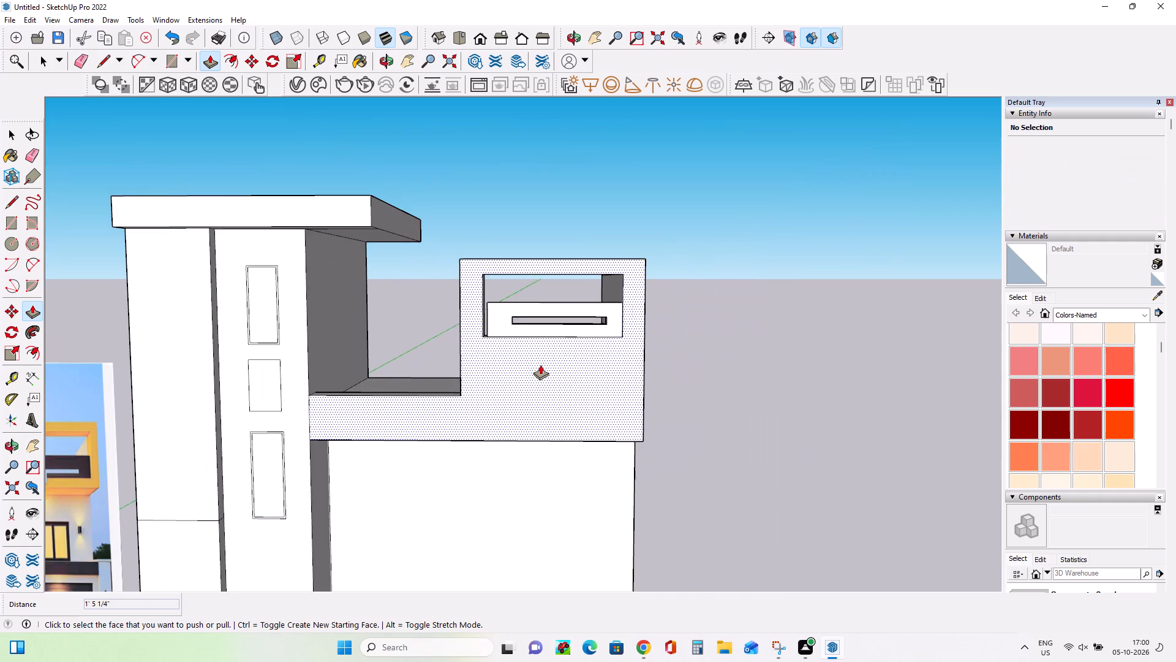
scroll(540, 365, up, 6)
scroll(540, 366, down, 8)
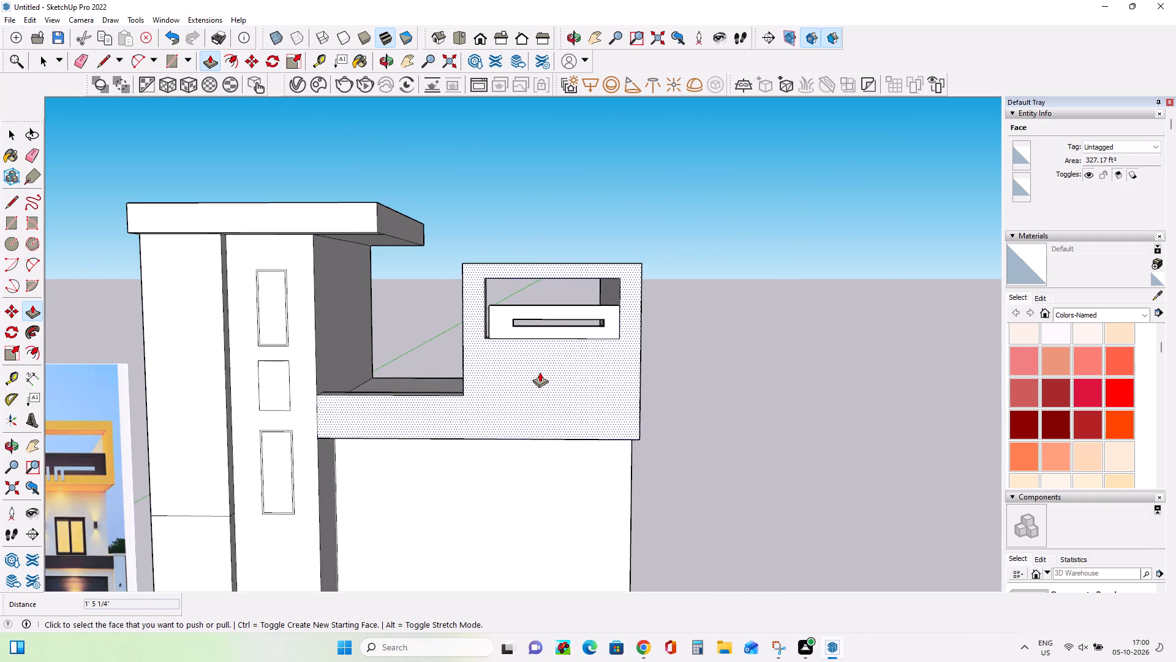
scroll(540, 372, down, 4)
scroll(215, 457, up, 14)
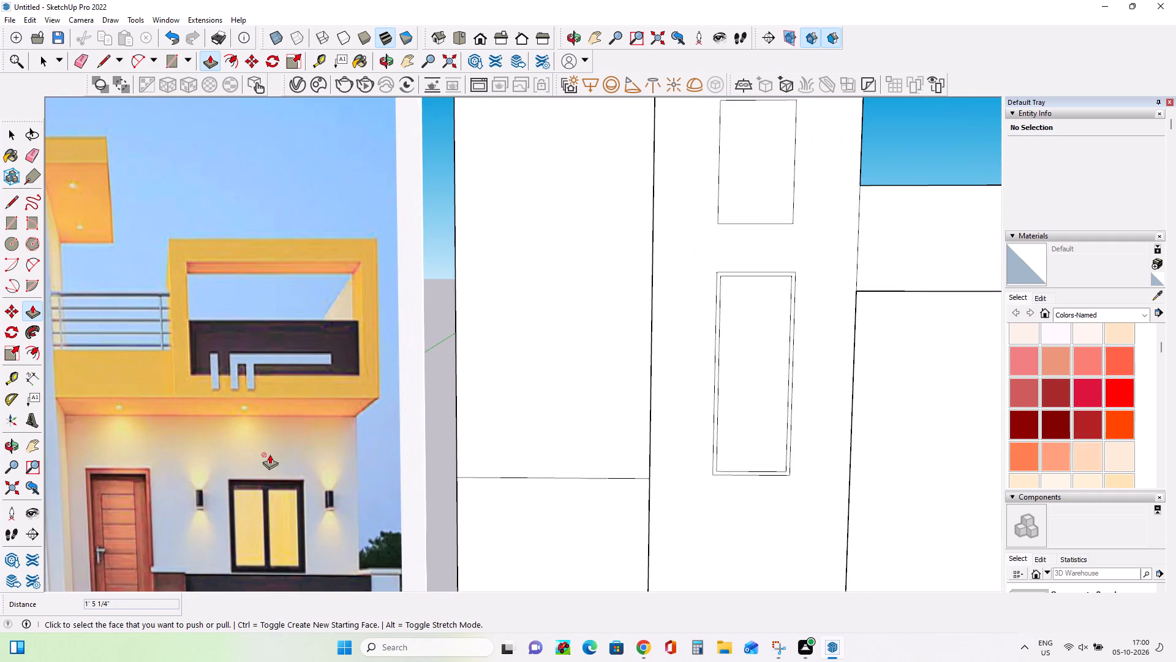
scroll(269, 454, down, 17)
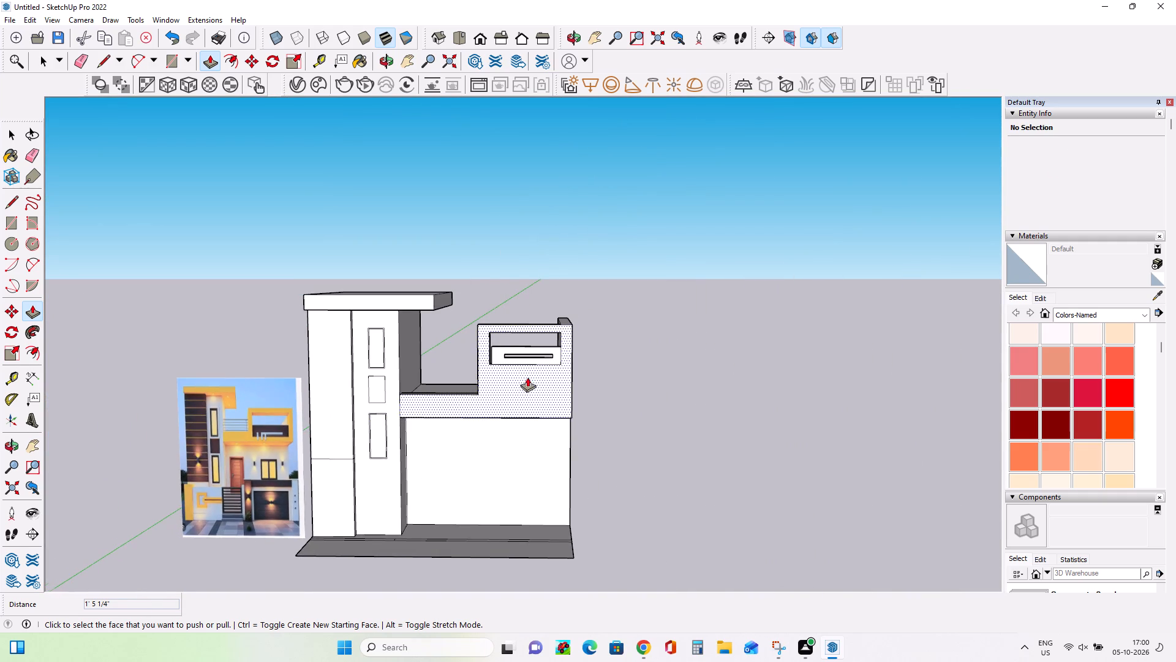
scroll(527, 377, up, 9)
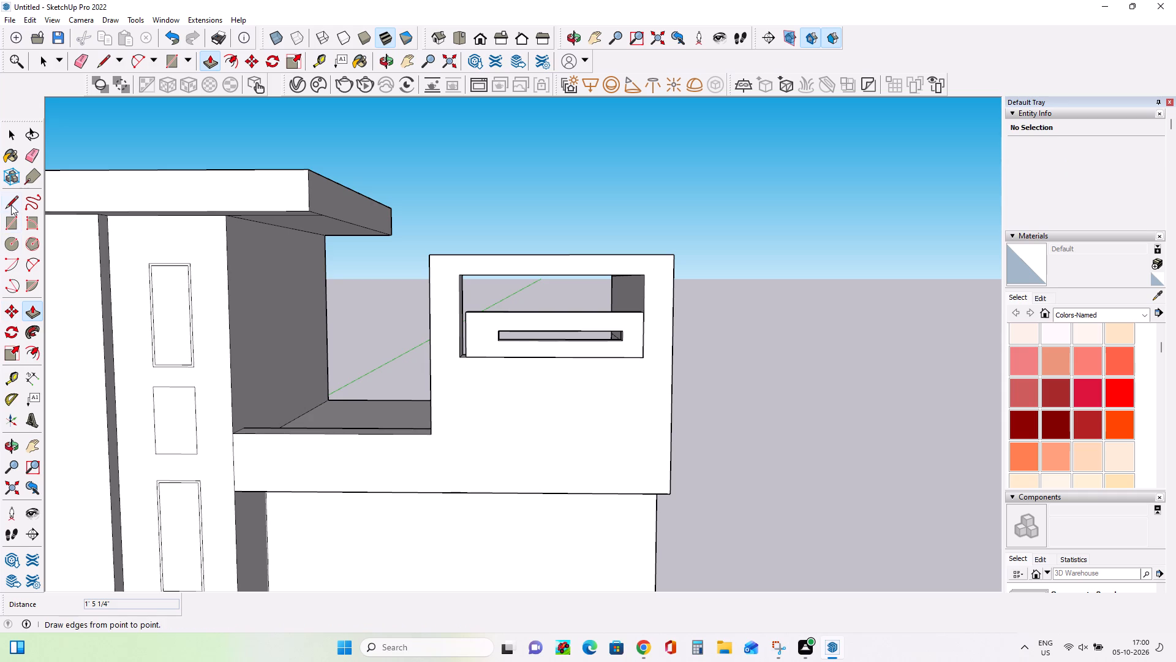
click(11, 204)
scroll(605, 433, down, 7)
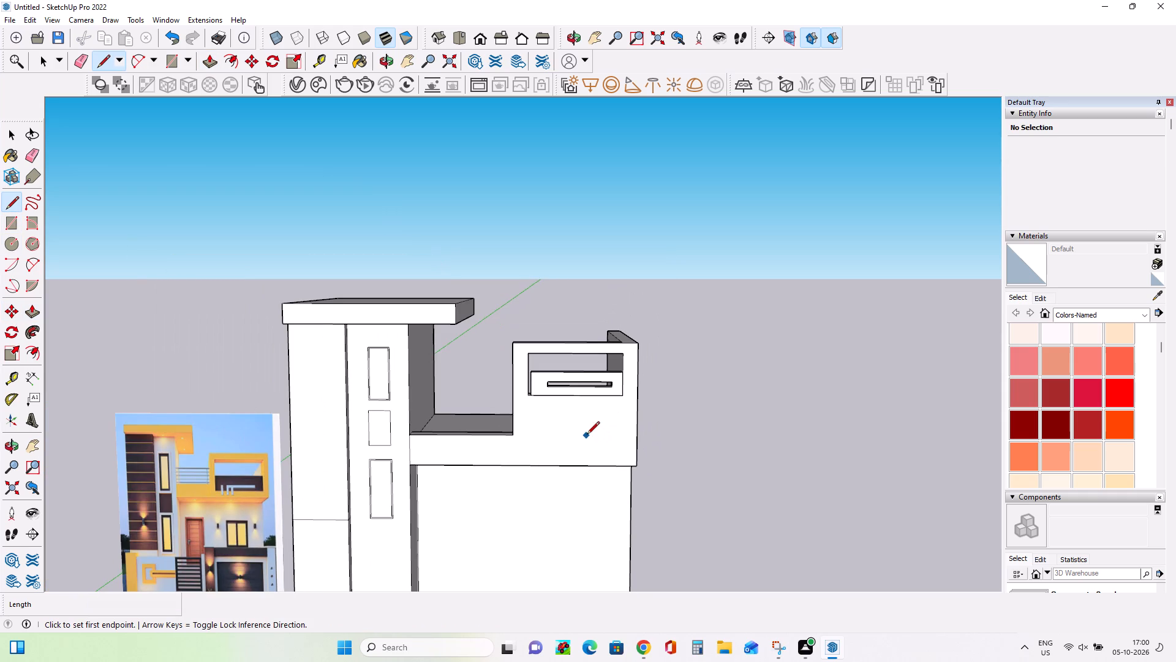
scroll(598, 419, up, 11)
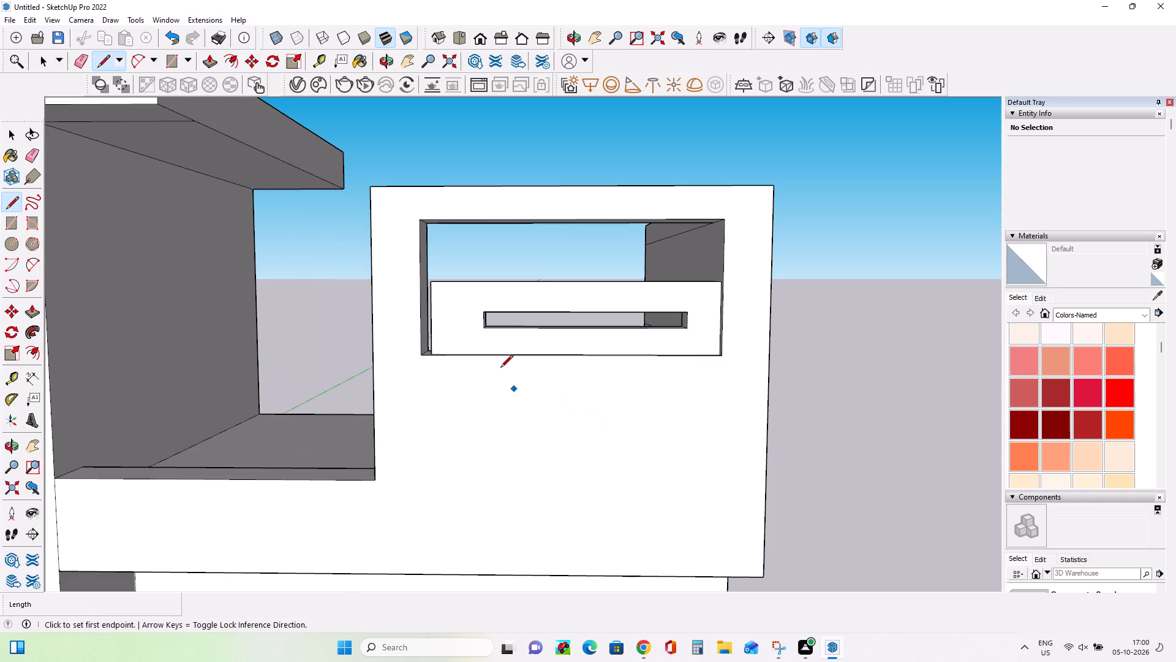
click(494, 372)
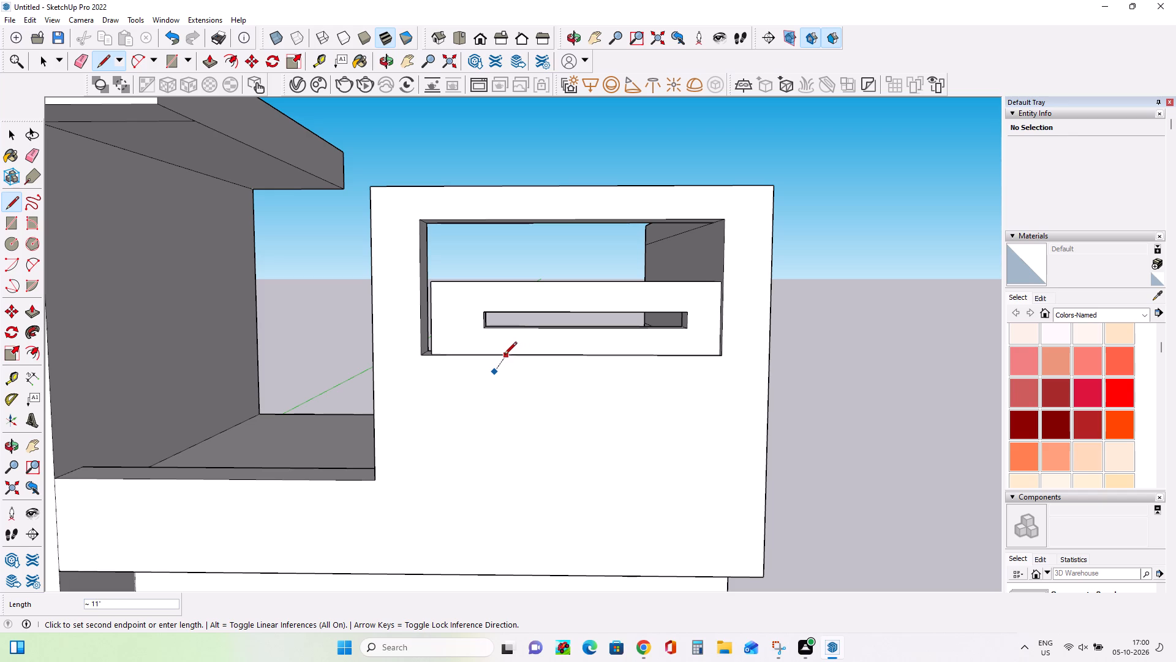
Draw a rectangle about 8 5/16 in by 1 ft 1 7/16 in on the frame's front face, hanging from the opening's lower edge.
click(9, 226)
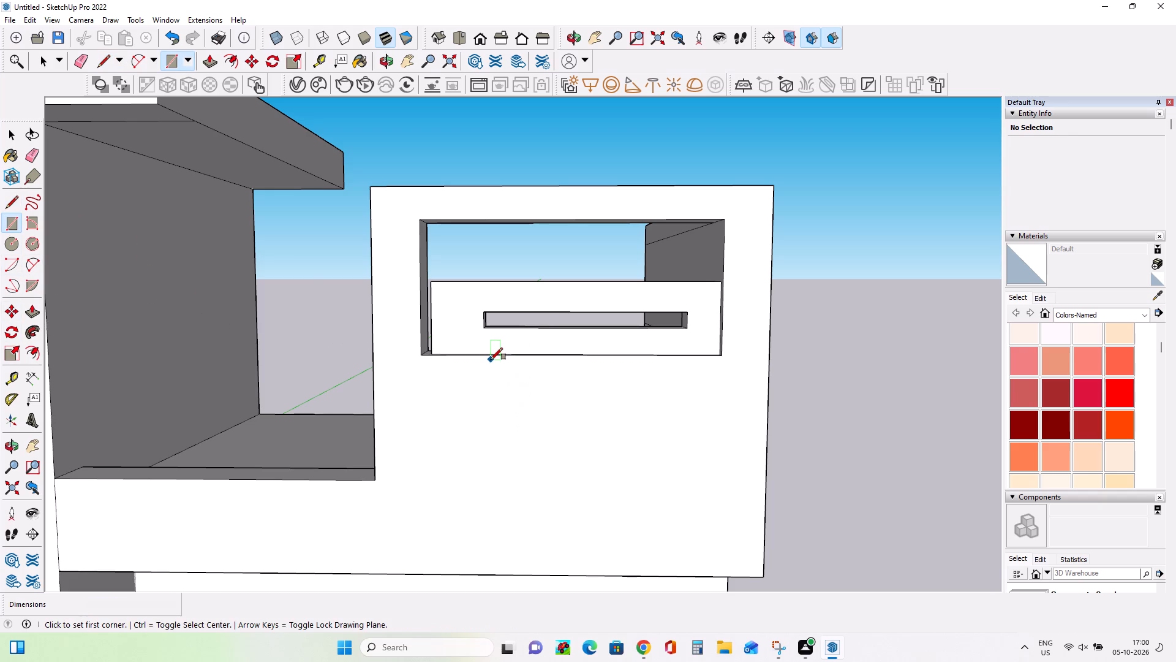
click(491, 359)
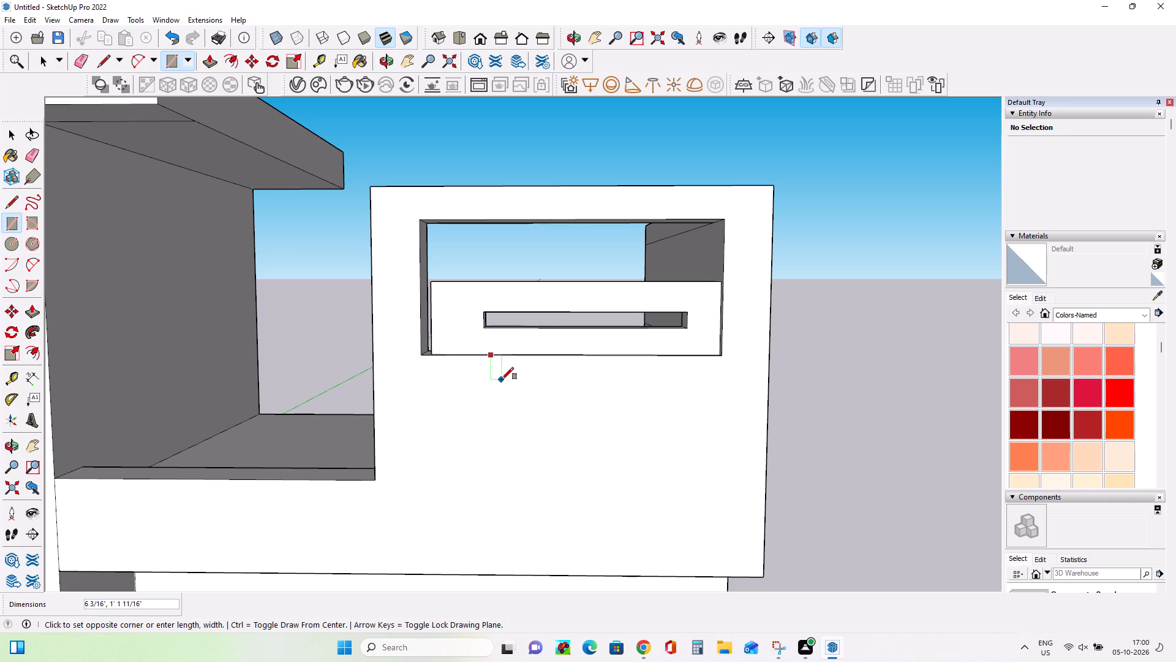
click(505, 381)
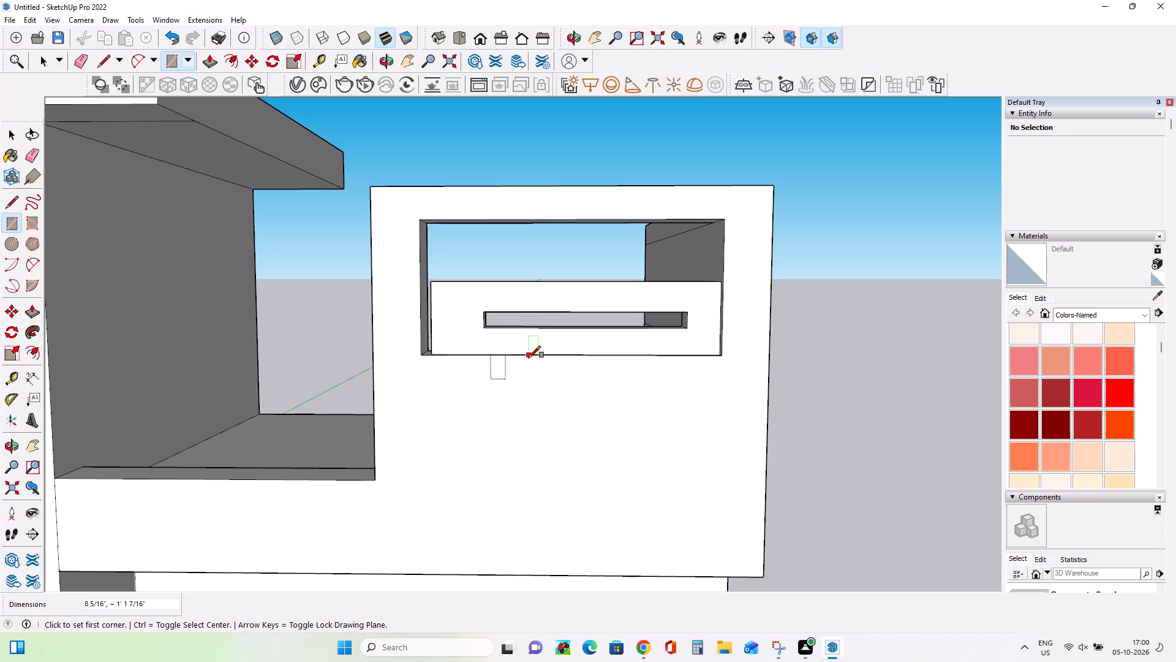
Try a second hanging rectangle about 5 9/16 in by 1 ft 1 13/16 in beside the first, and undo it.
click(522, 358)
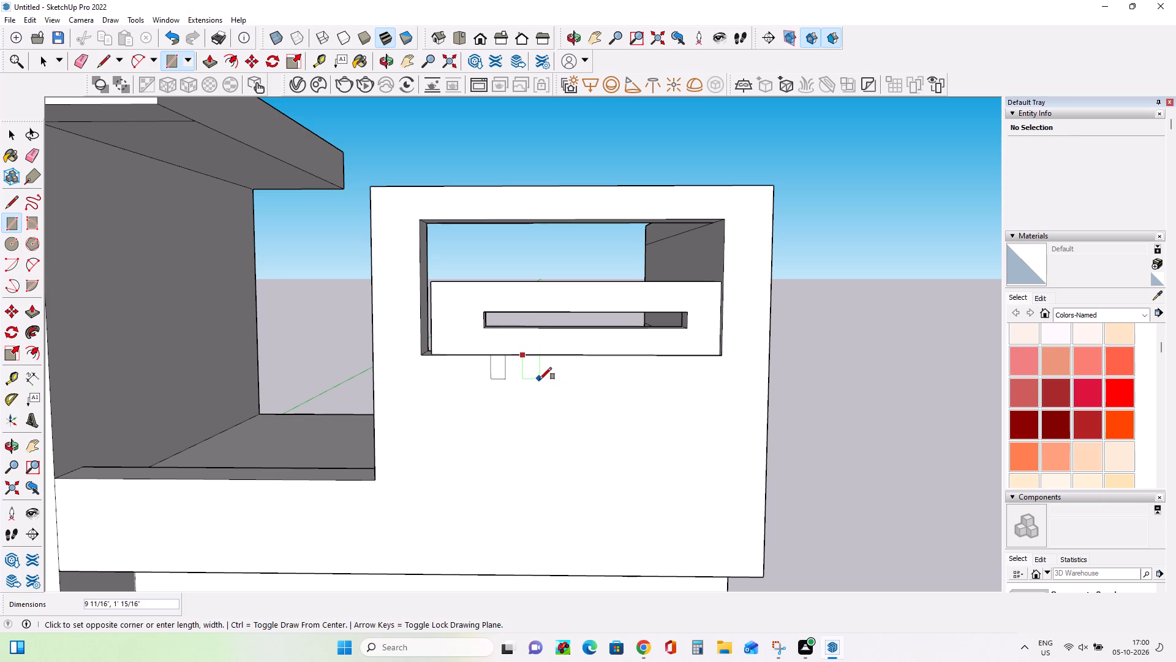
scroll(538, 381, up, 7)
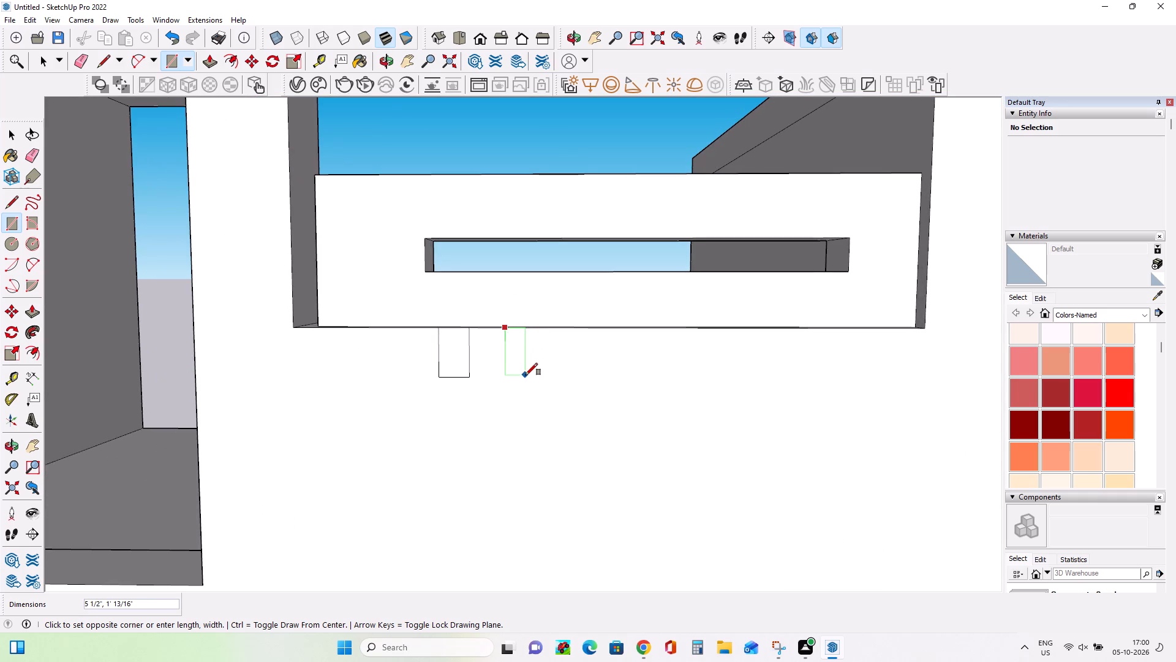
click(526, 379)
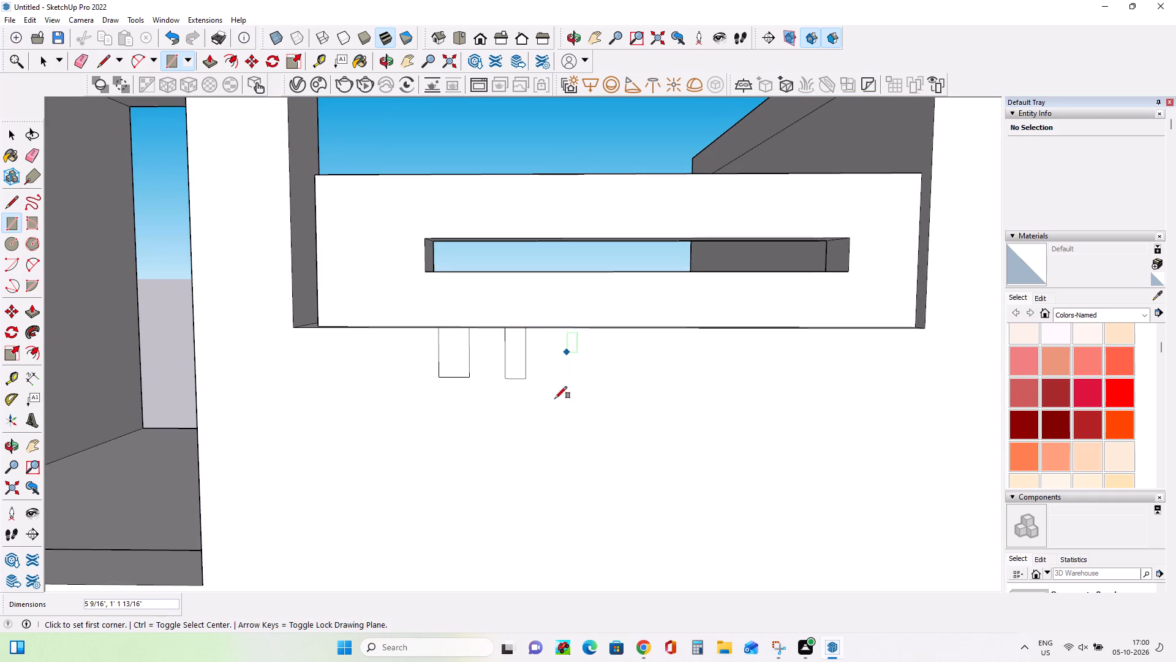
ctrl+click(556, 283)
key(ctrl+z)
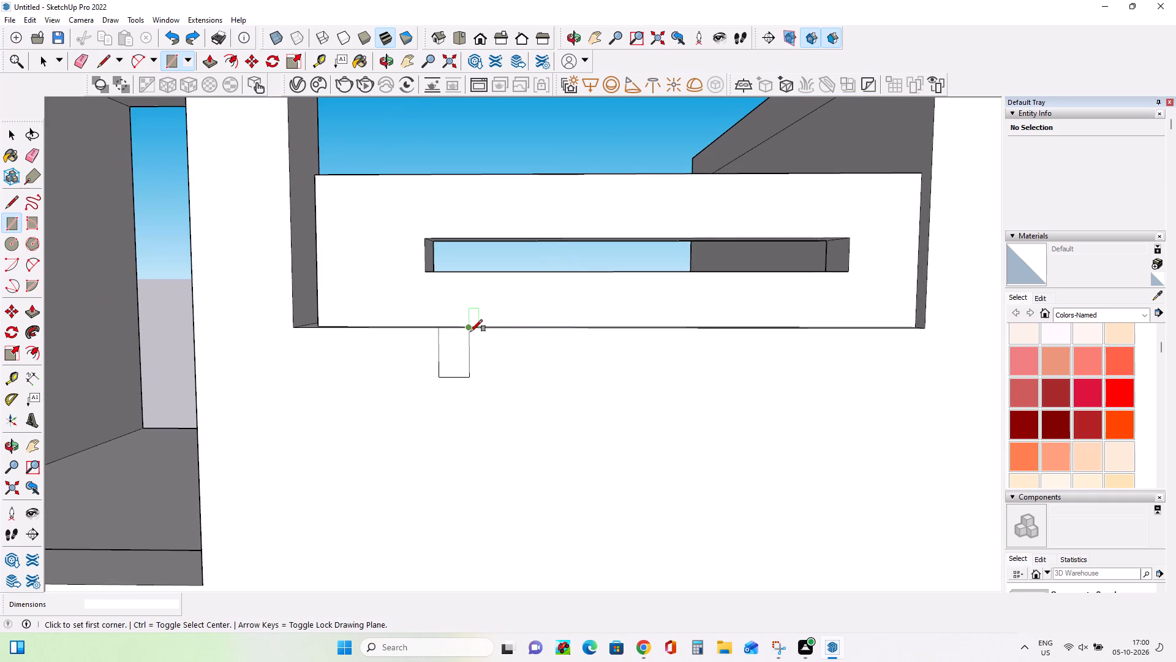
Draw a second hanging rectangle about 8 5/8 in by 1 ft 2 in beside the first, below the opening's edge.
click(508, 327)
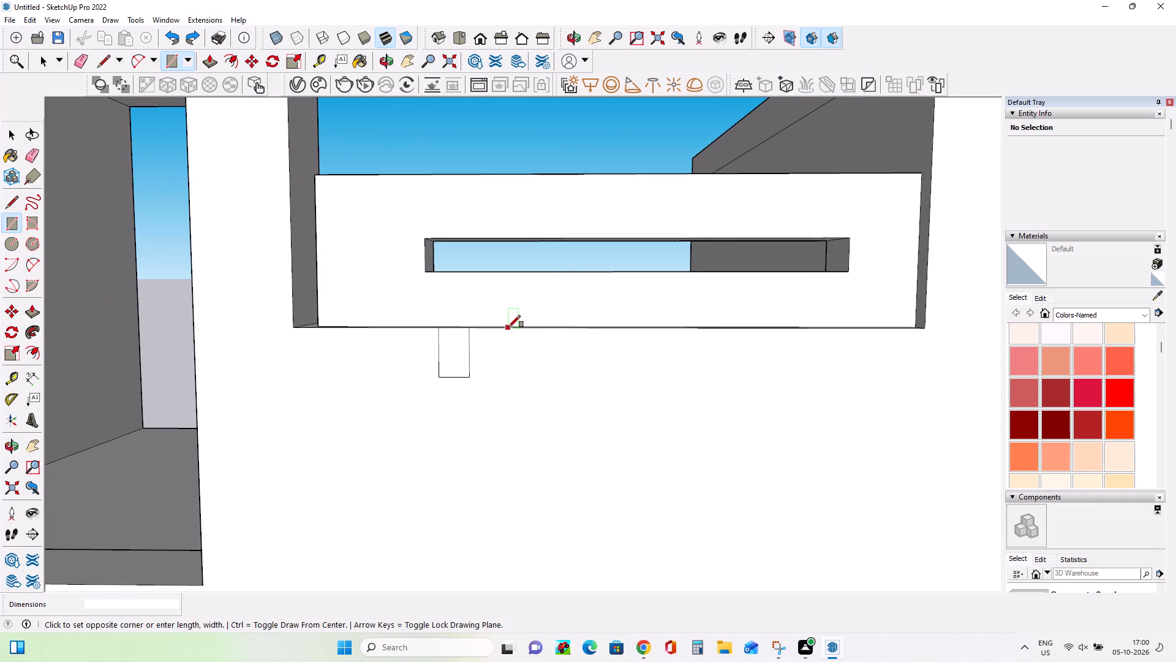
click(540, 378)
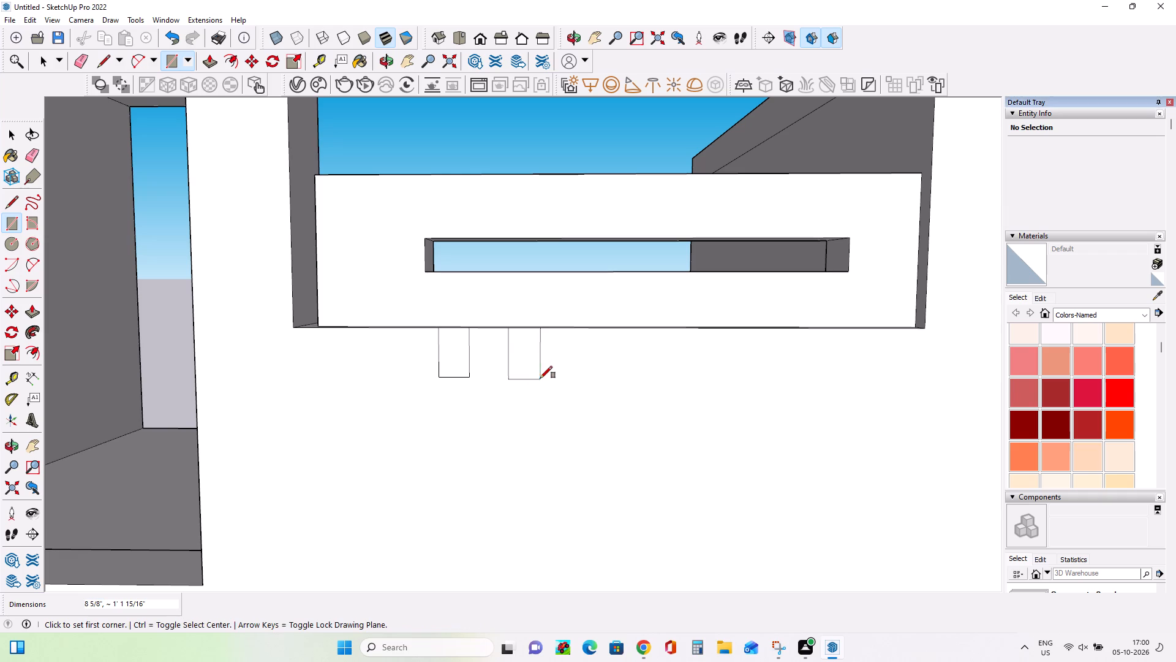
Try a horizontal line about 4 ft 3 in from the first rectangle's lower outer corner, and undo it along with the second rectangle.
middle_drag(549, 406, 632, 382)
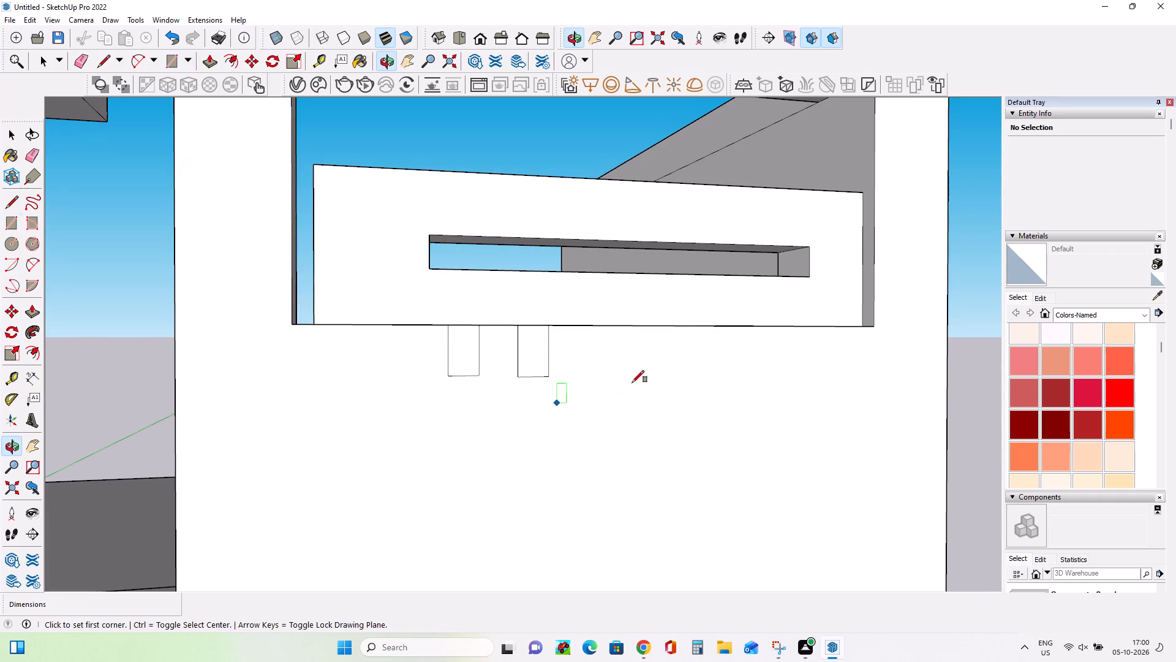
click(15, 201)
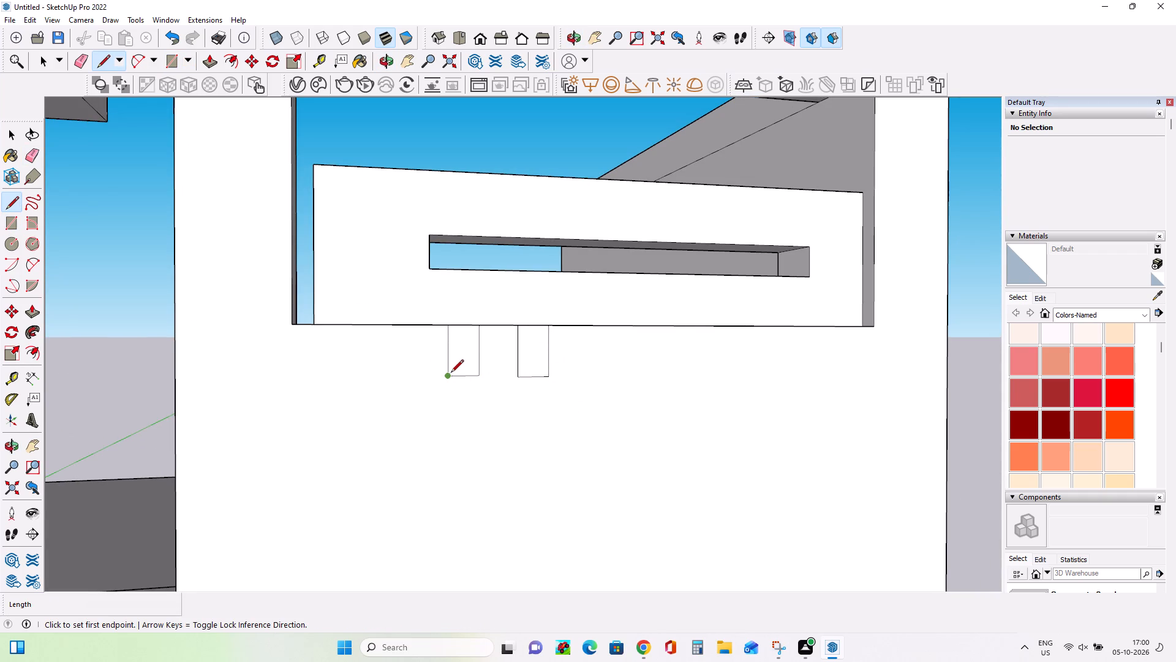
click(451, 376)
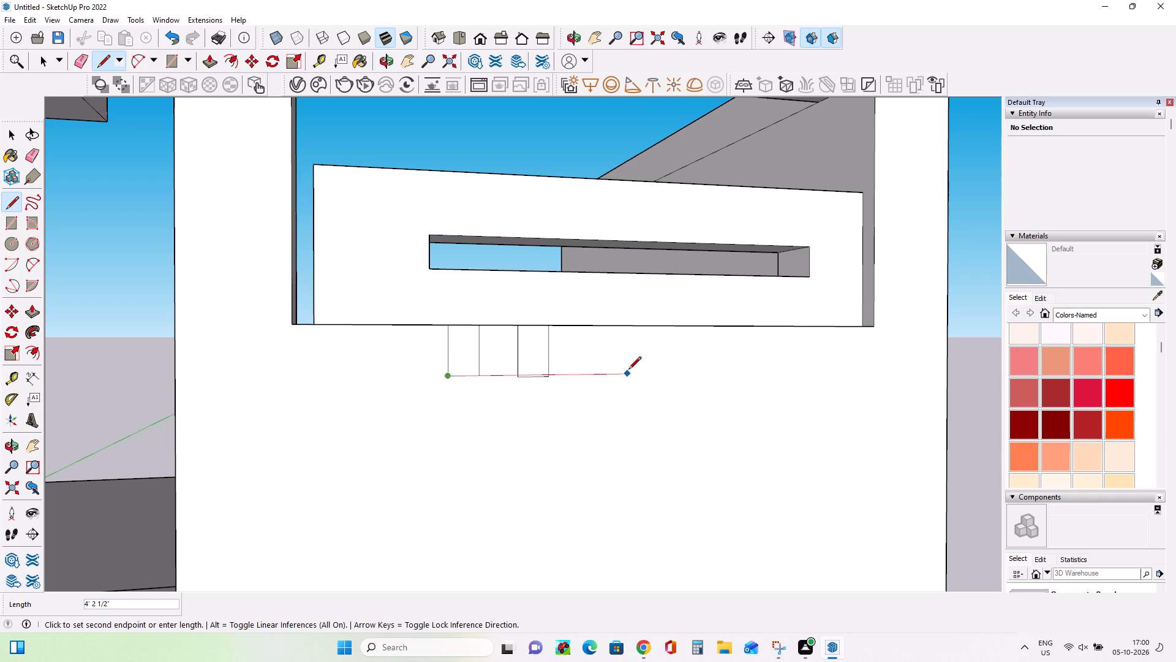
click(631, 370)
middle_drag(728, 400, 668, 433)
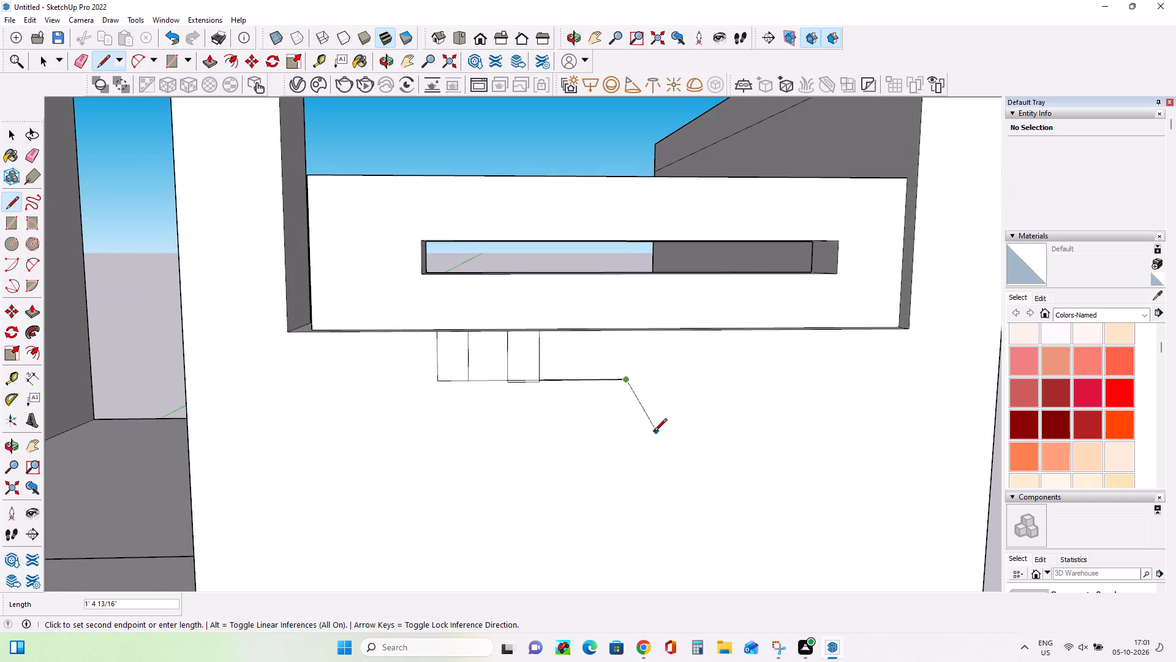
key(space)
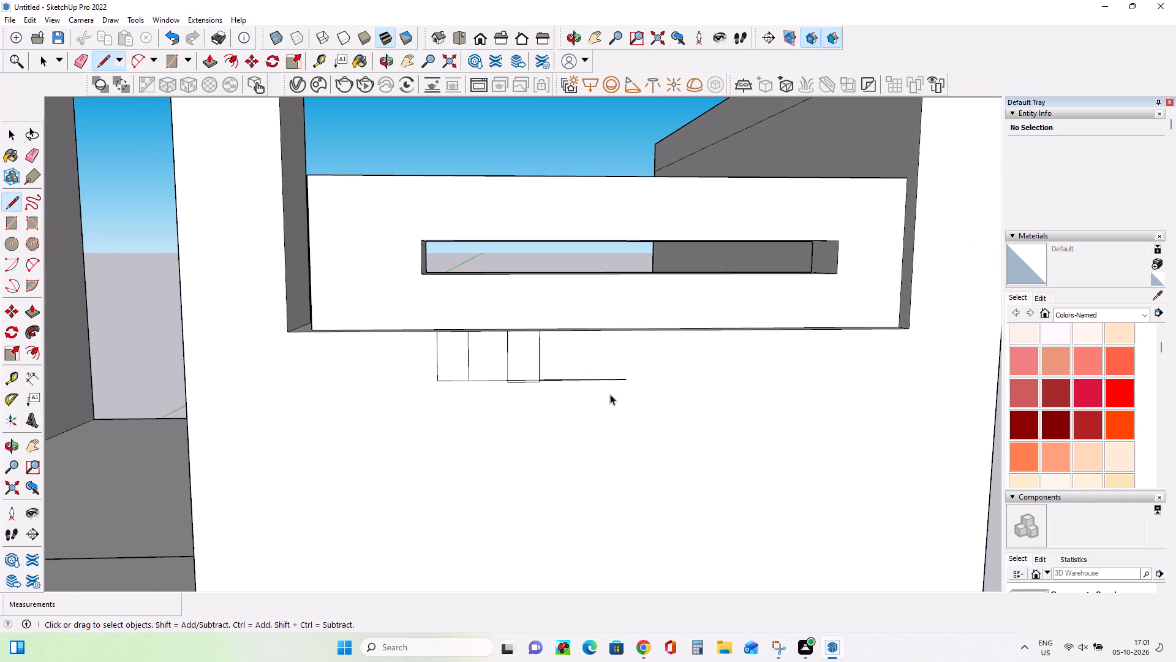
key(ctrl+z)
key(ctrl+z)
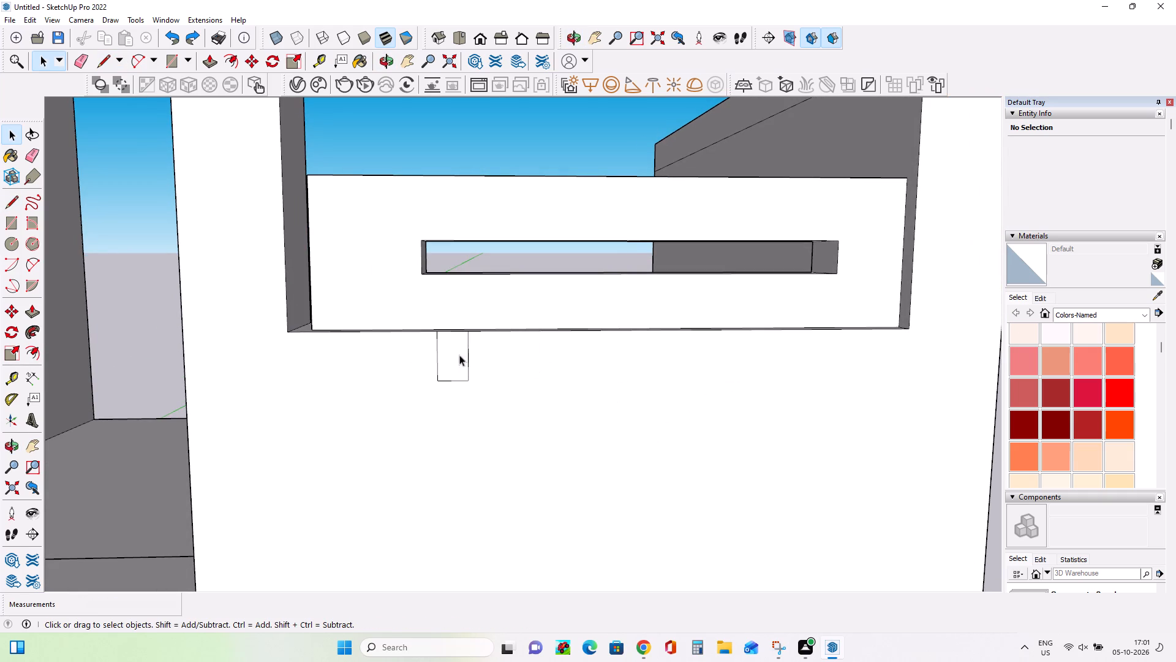
Draw a horizontal guide line from the remaining rectangle's lower outer corner, along its bottom edge and past its inner side.
click(7, 196)
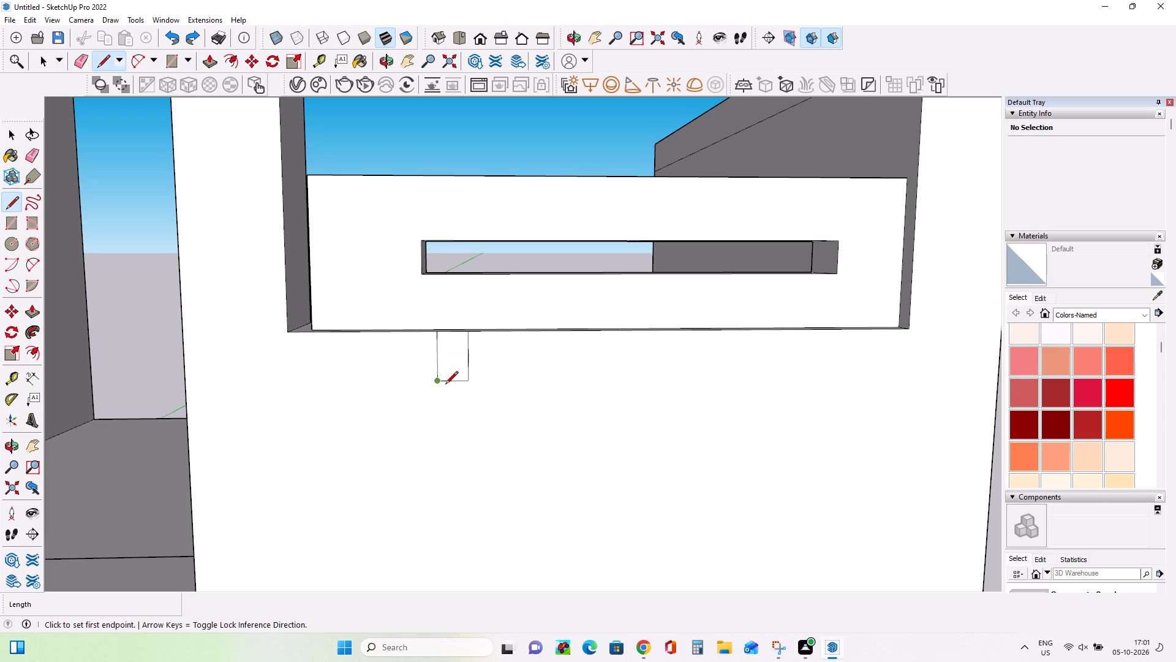
click(439, 384)
click(609, 383)
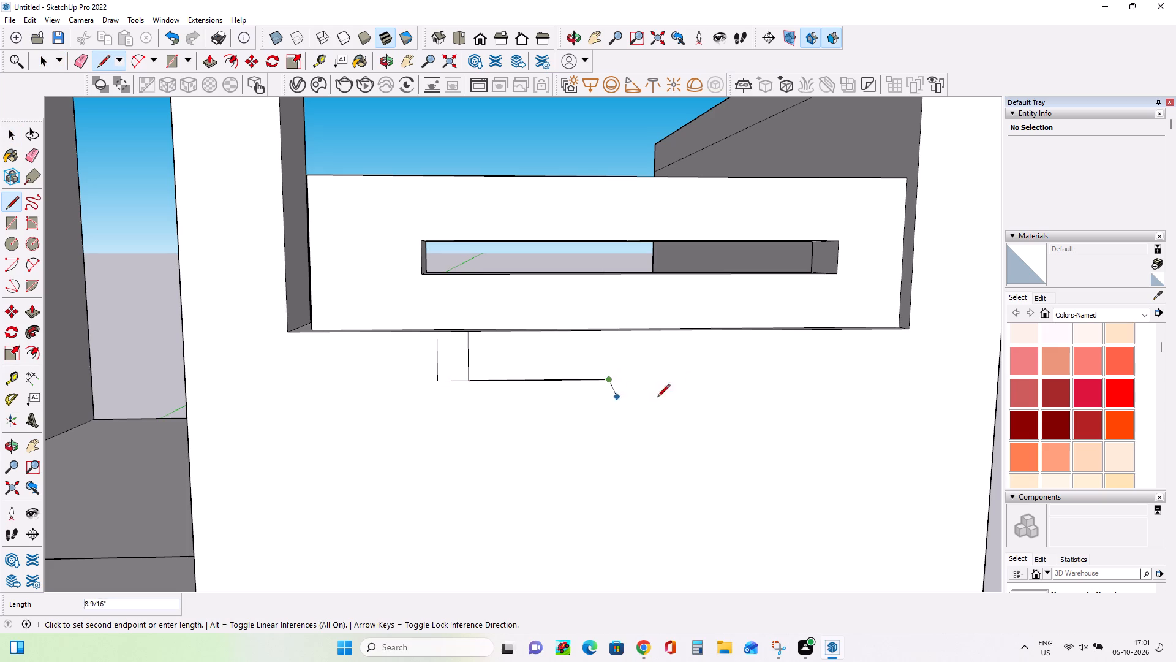
key(space)
Draw a second rectangle about 6 11/16 in by 1 ft 1 7/16 in between the guide line and the opening's lower edge.
click(7, 221)
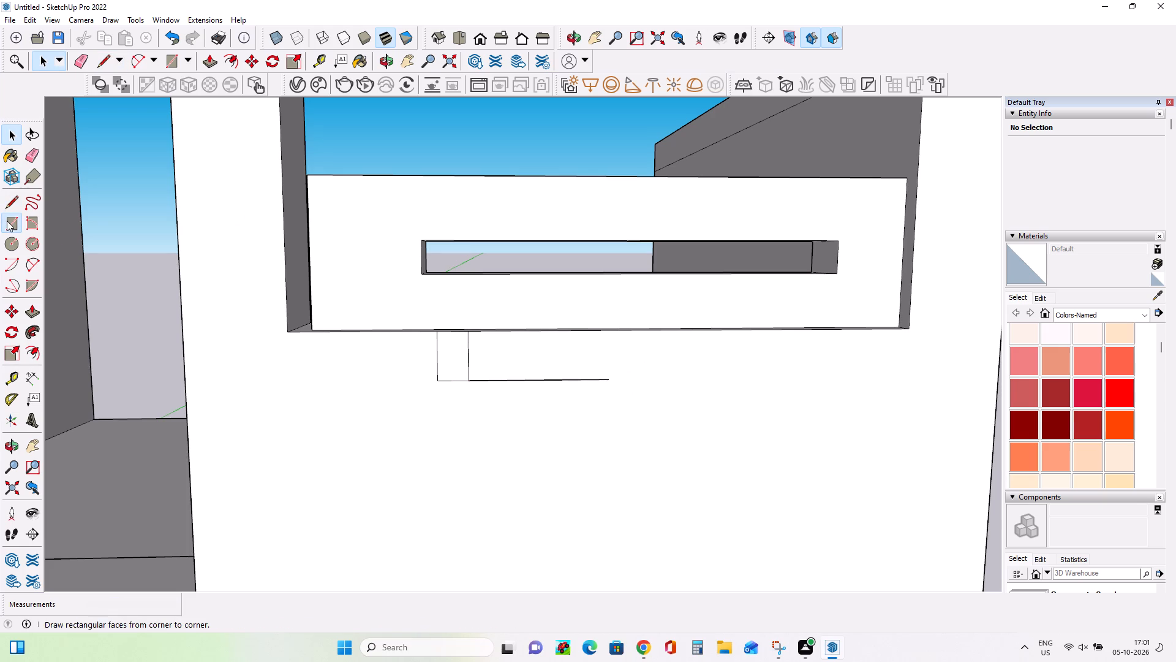
click(497, 381)
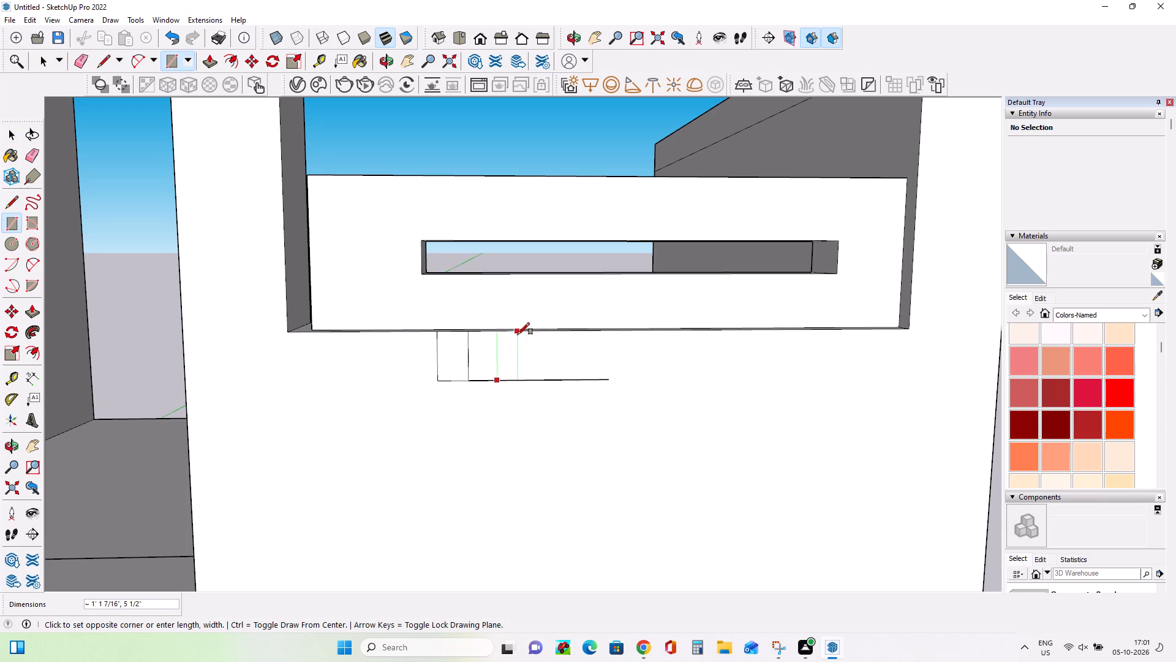
click(522, 334)
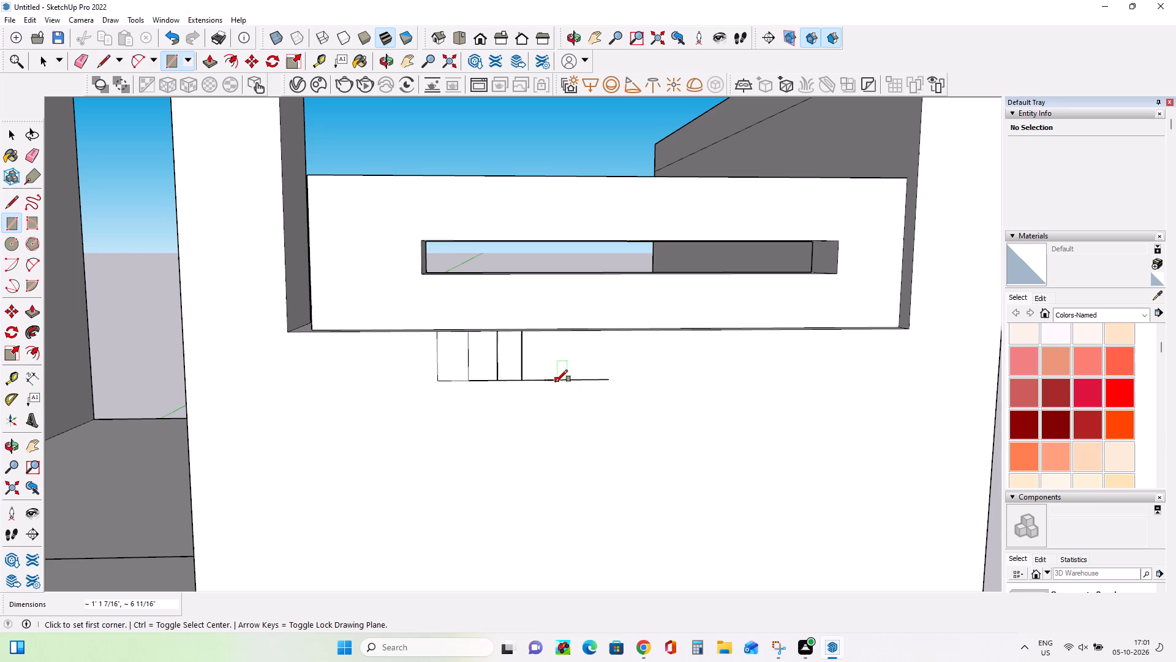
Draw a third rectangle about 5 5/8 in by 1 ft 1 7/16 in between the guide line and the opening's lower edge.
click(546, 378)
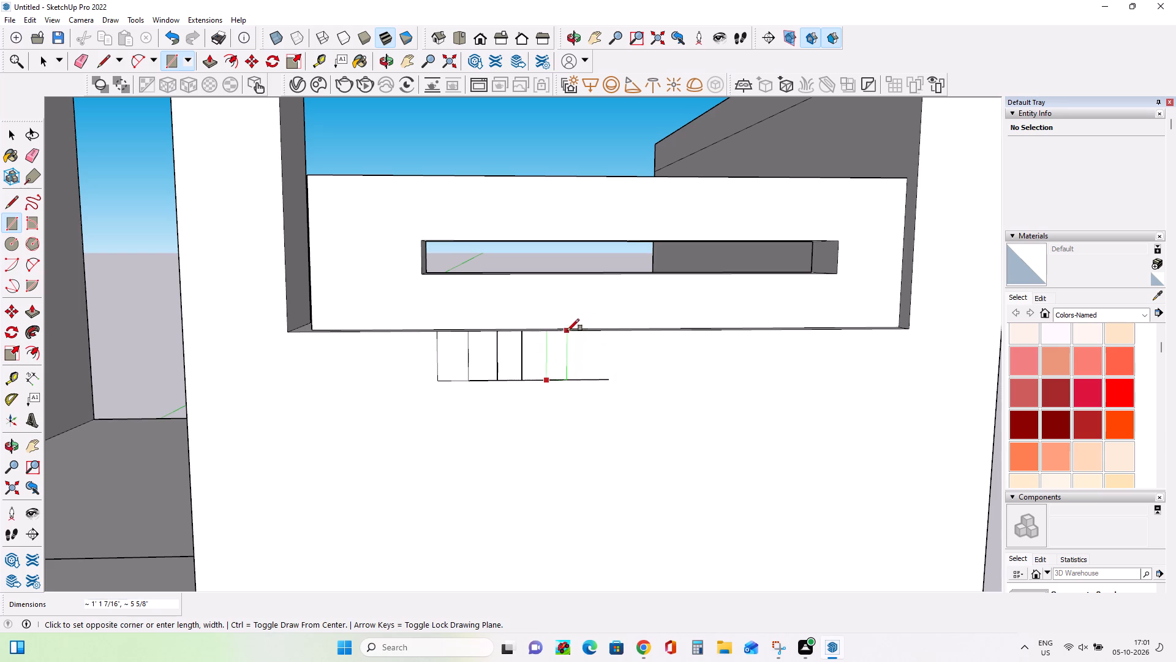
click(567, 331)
Erase the guide line's overhanging end and its segments between the three hanging rectangles.
scroll(581, 378, up, 3)
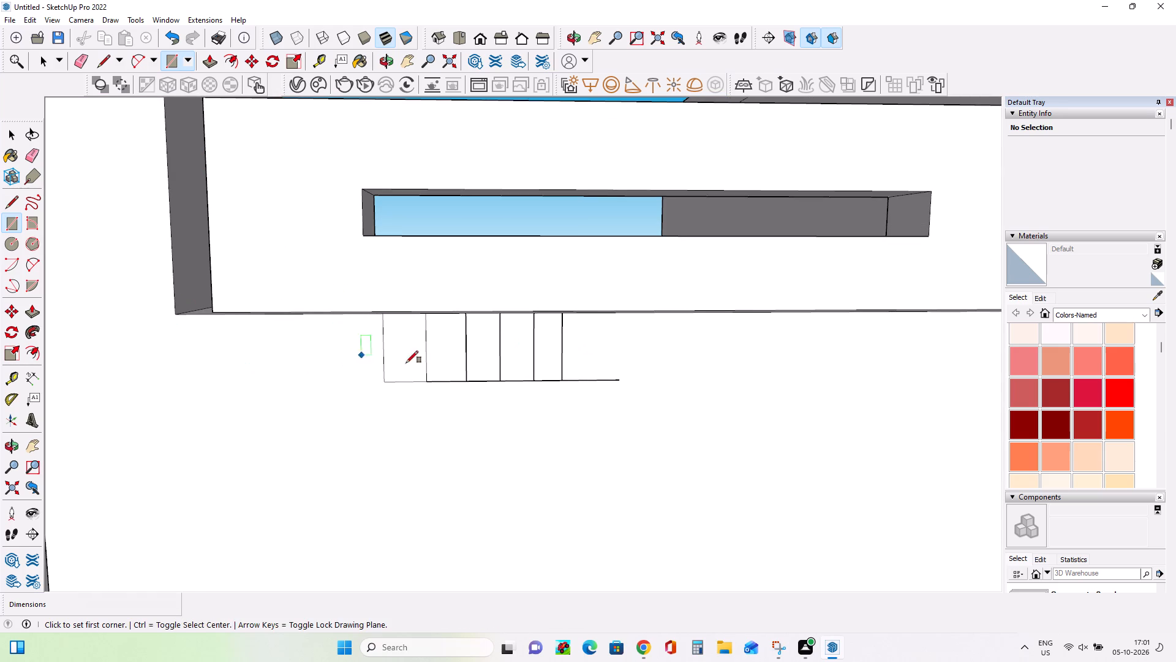
click(29, 148)
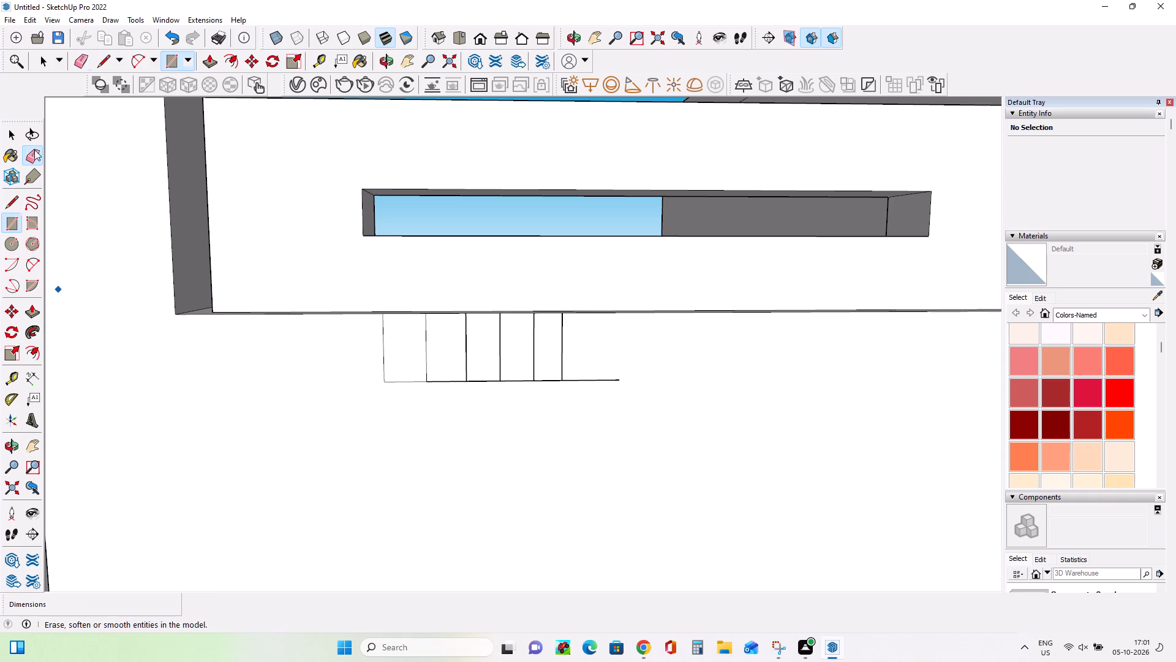
click(587, 384)
click(589, 380)
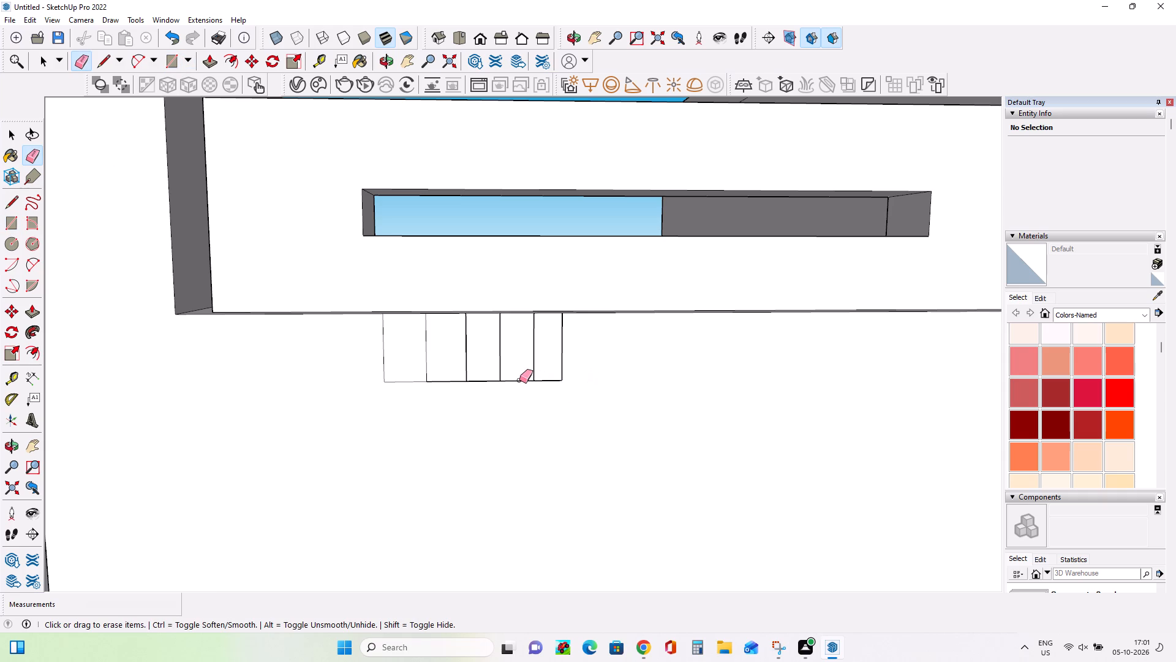
click(519, 380)
click(445, 379)
click(447, 382)
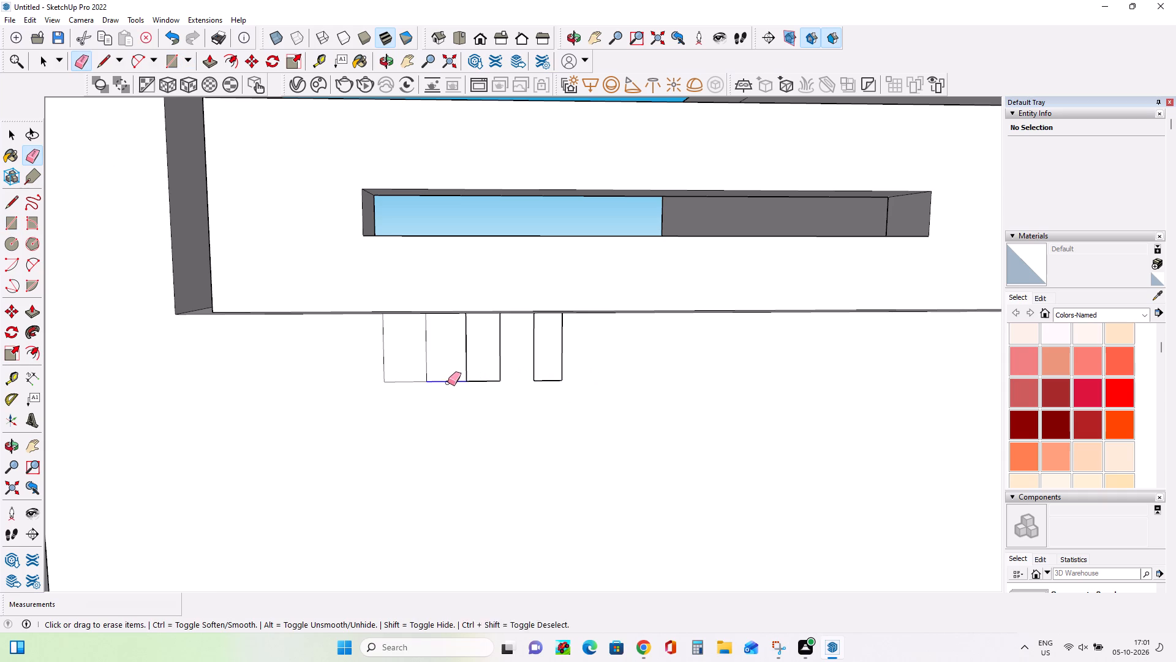
Push/Pull the first hanging rectangle outward about 8 5/8 in to form a block.
middle_drag(553, 396, 577, 417)
scroll(578, 415, down, 4)
click(27, 310)
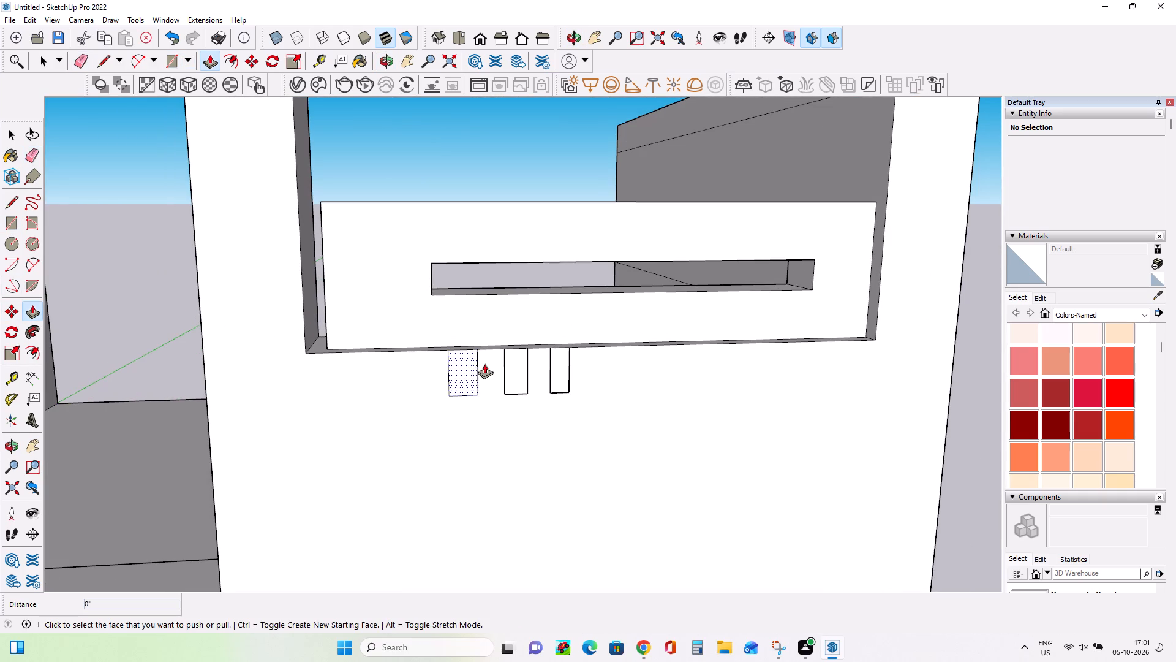
click(474, 365)
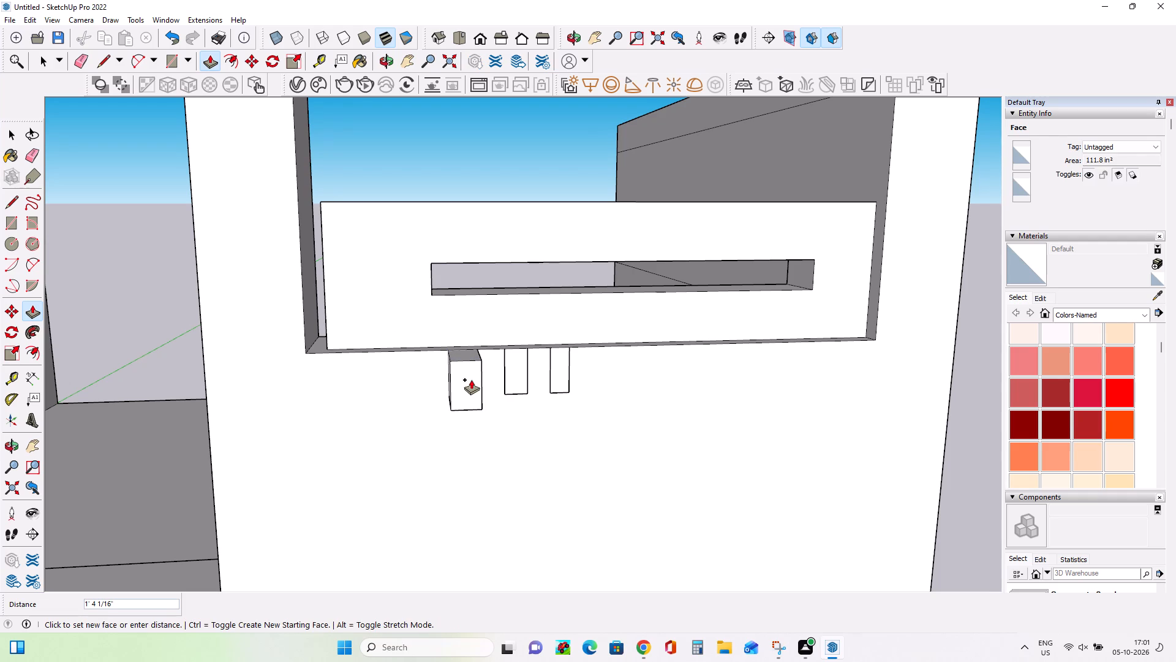
click(471, 379)
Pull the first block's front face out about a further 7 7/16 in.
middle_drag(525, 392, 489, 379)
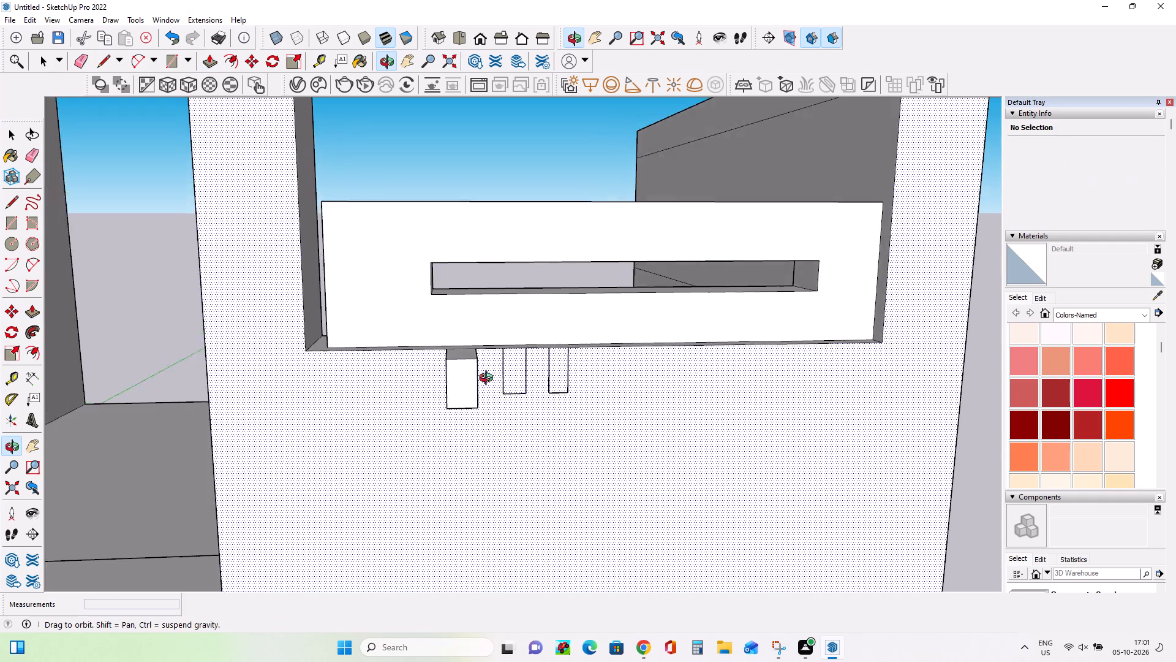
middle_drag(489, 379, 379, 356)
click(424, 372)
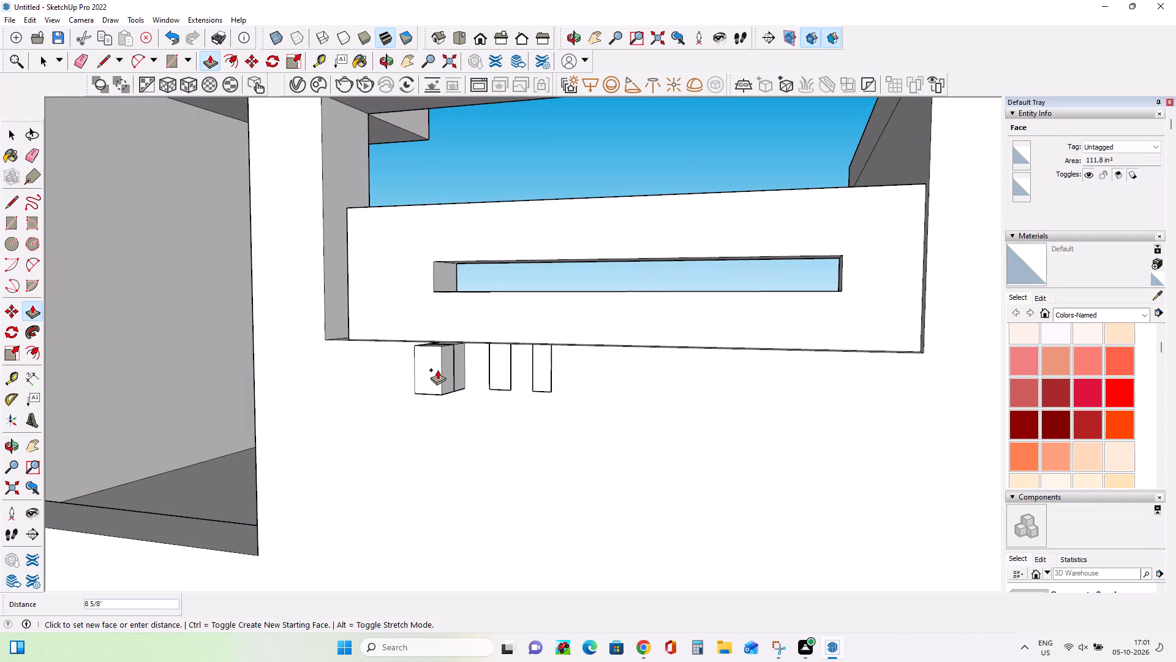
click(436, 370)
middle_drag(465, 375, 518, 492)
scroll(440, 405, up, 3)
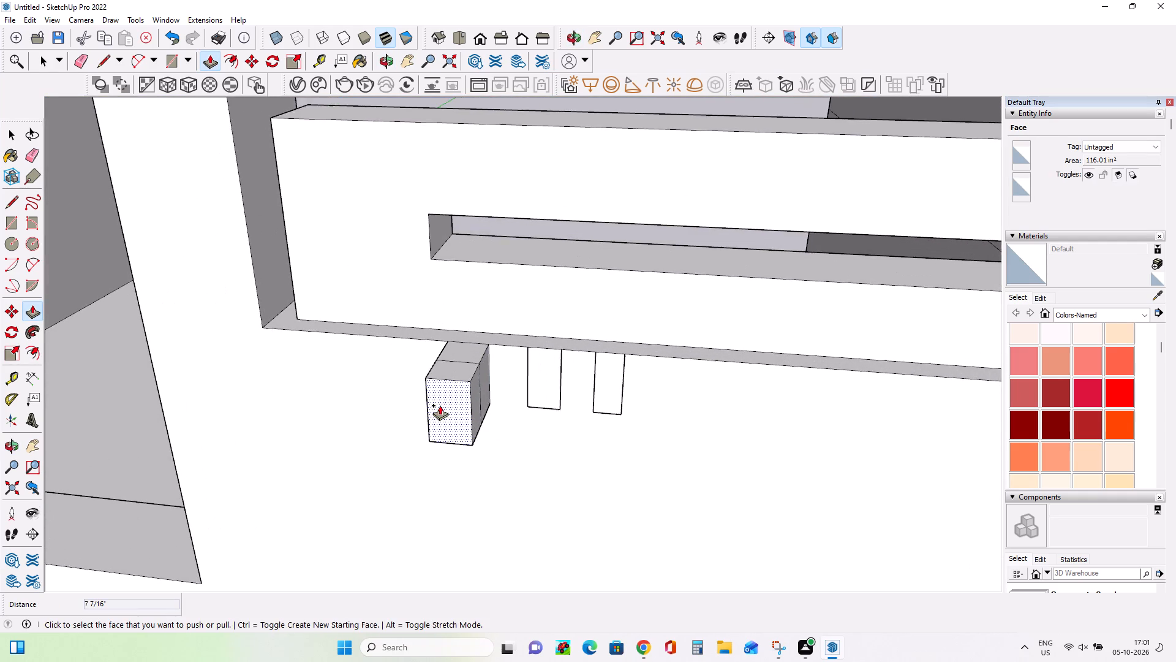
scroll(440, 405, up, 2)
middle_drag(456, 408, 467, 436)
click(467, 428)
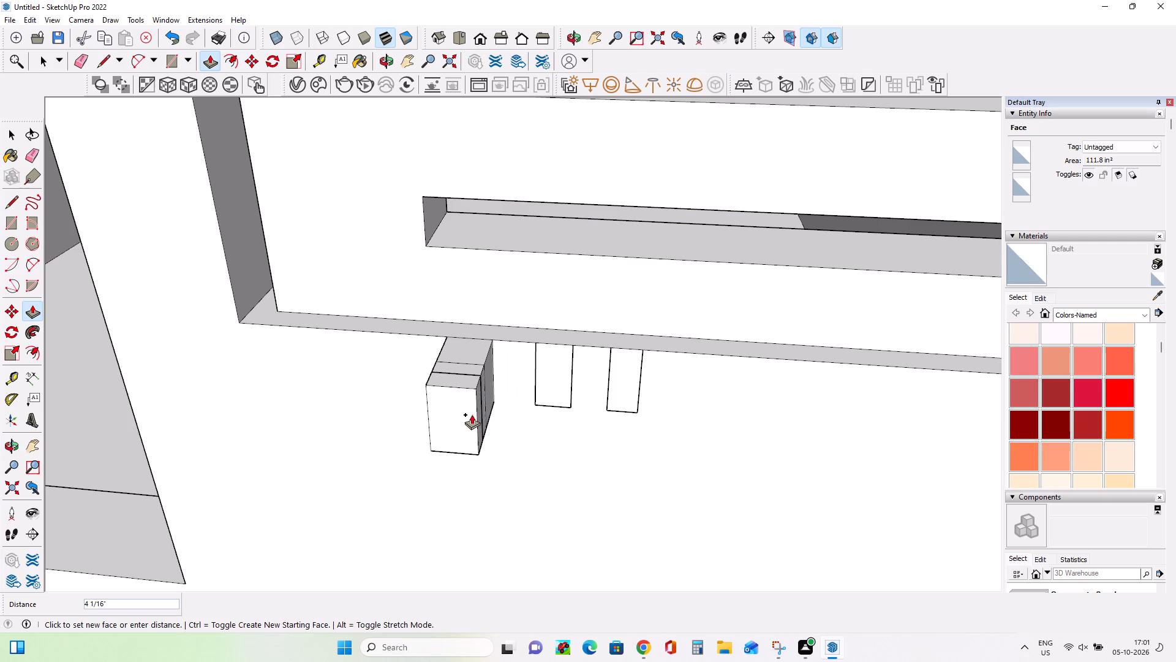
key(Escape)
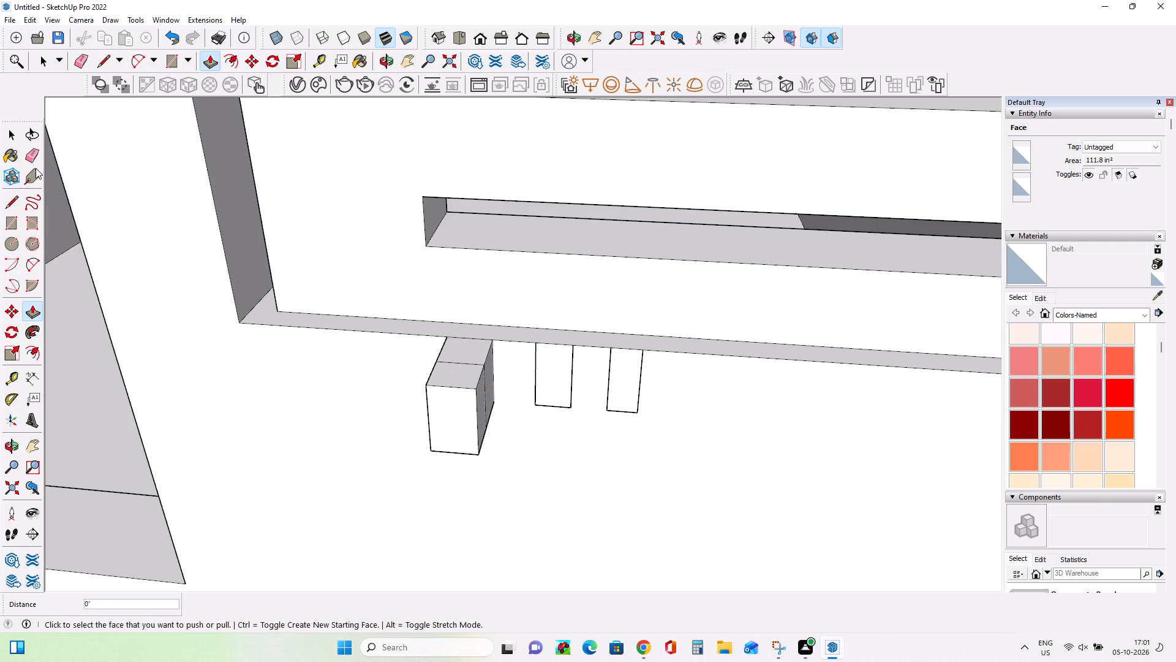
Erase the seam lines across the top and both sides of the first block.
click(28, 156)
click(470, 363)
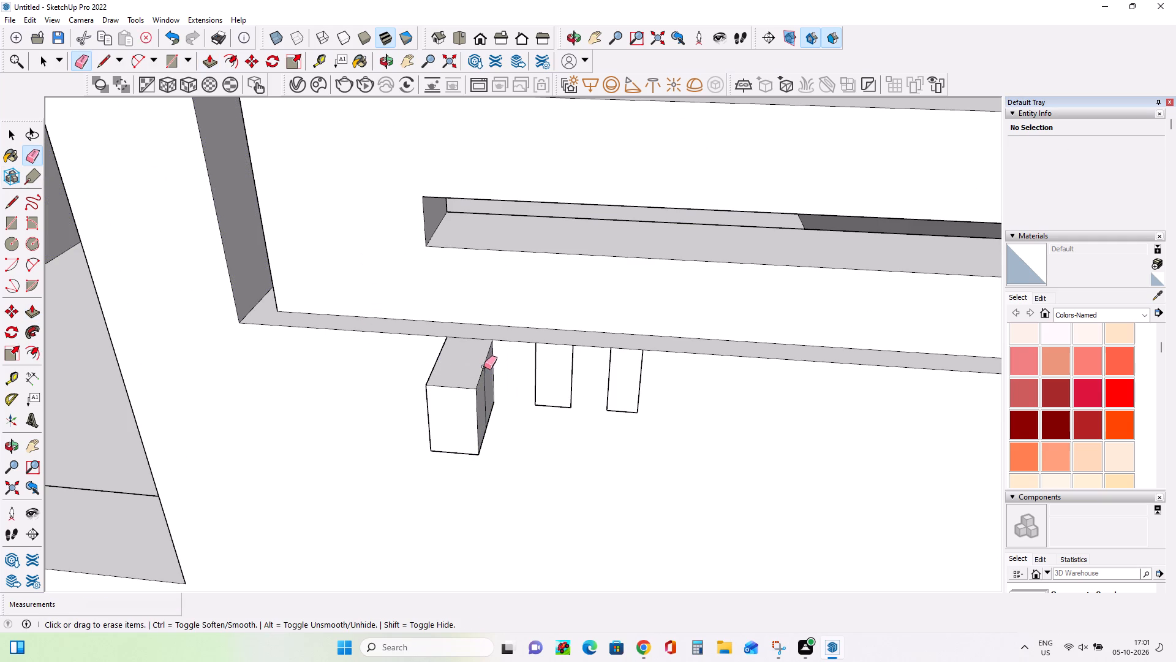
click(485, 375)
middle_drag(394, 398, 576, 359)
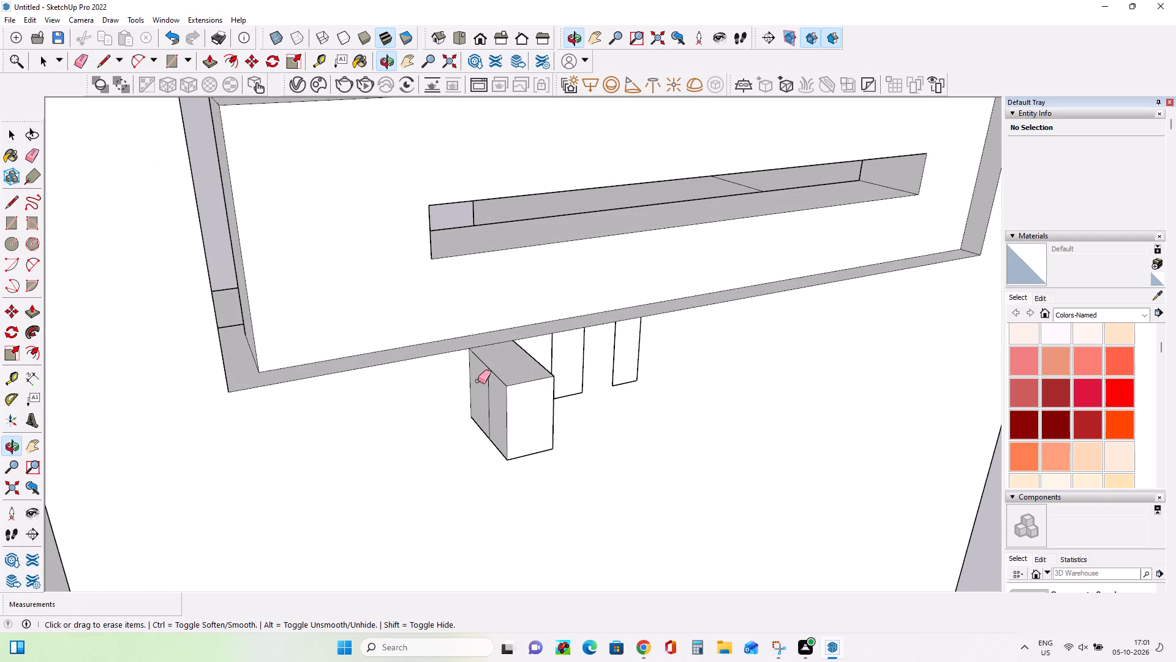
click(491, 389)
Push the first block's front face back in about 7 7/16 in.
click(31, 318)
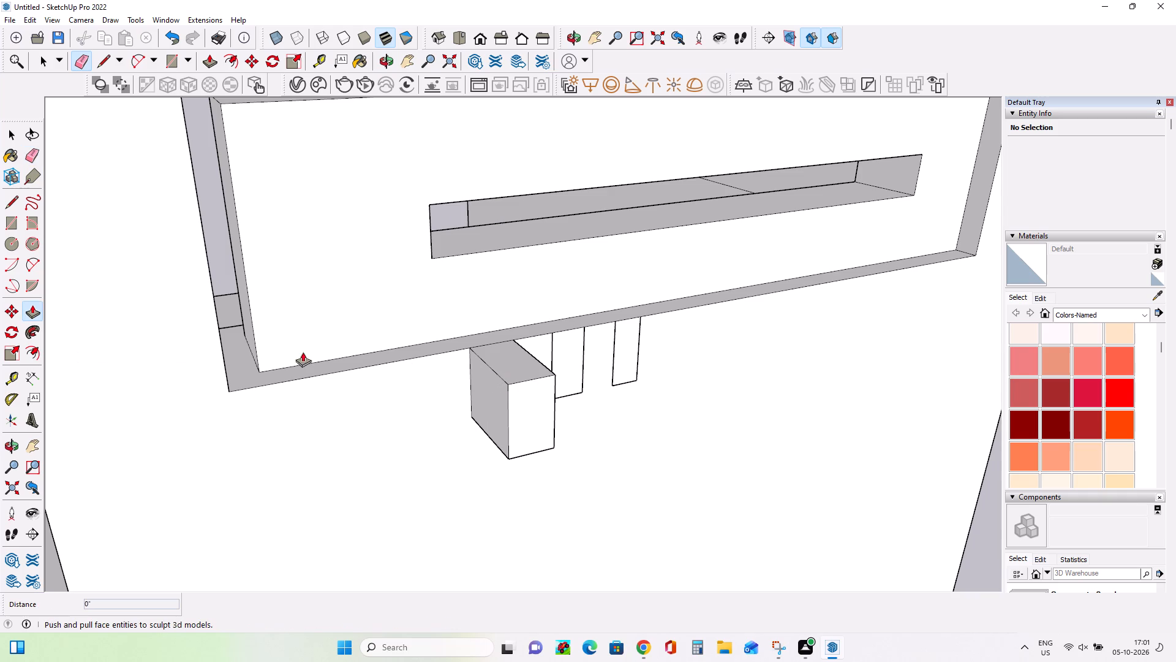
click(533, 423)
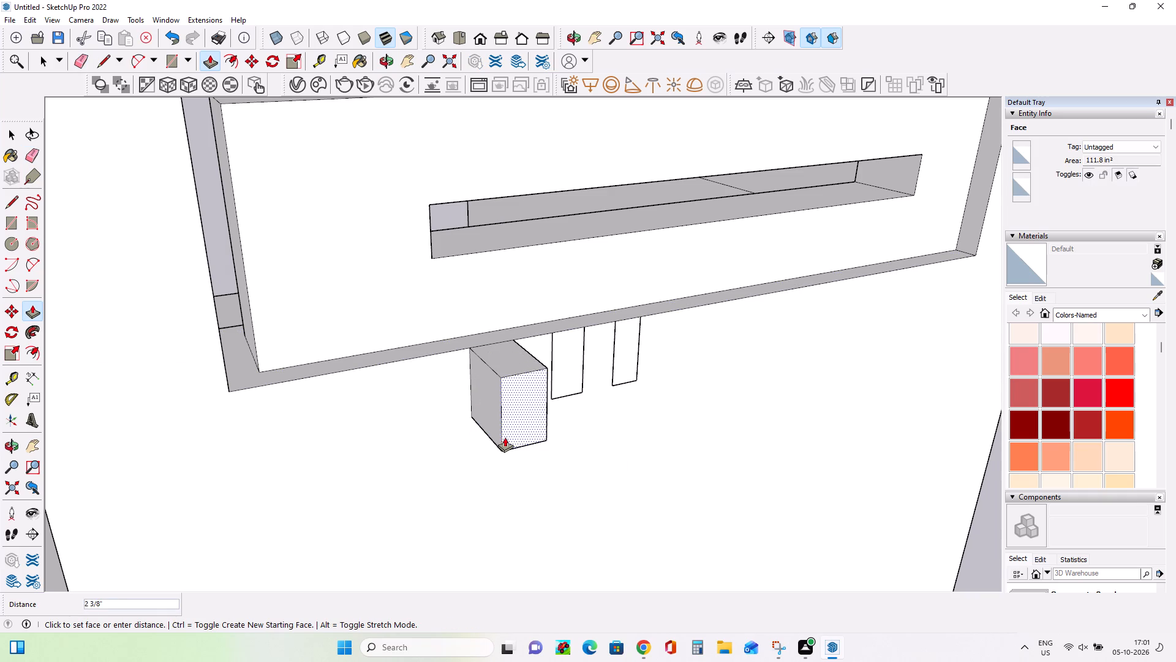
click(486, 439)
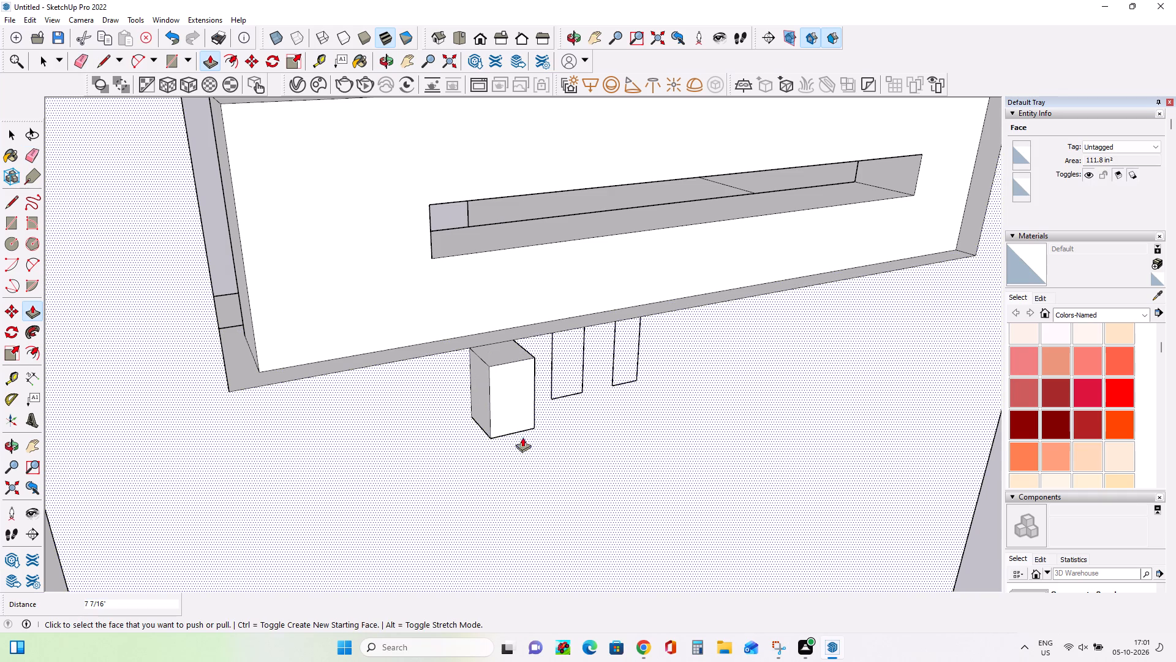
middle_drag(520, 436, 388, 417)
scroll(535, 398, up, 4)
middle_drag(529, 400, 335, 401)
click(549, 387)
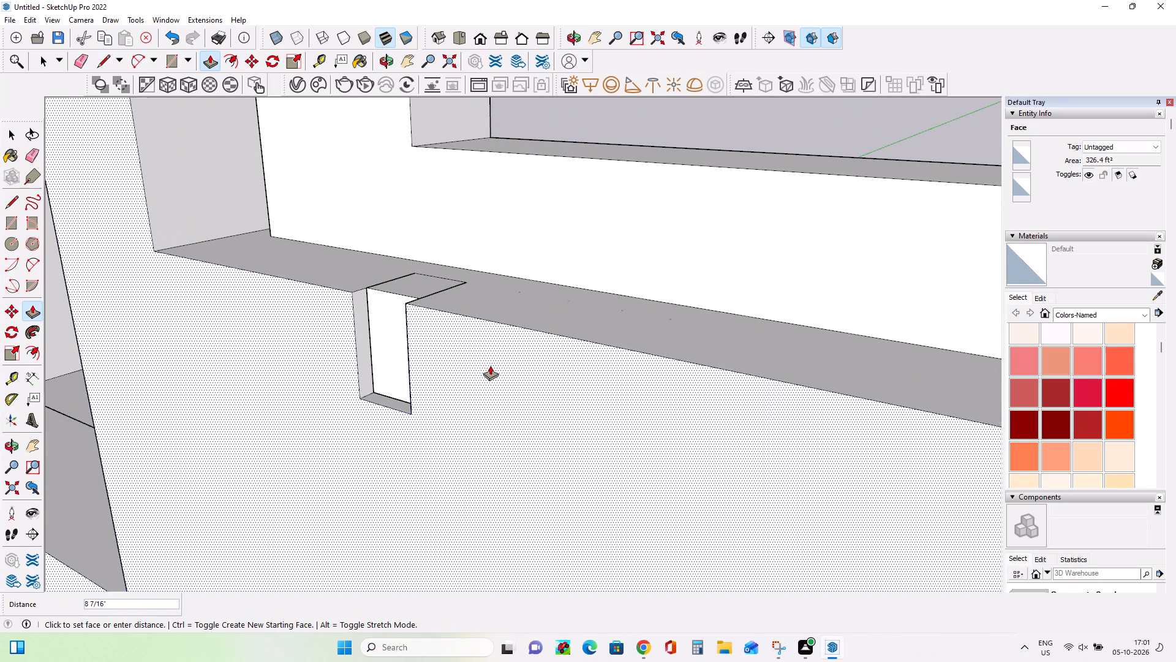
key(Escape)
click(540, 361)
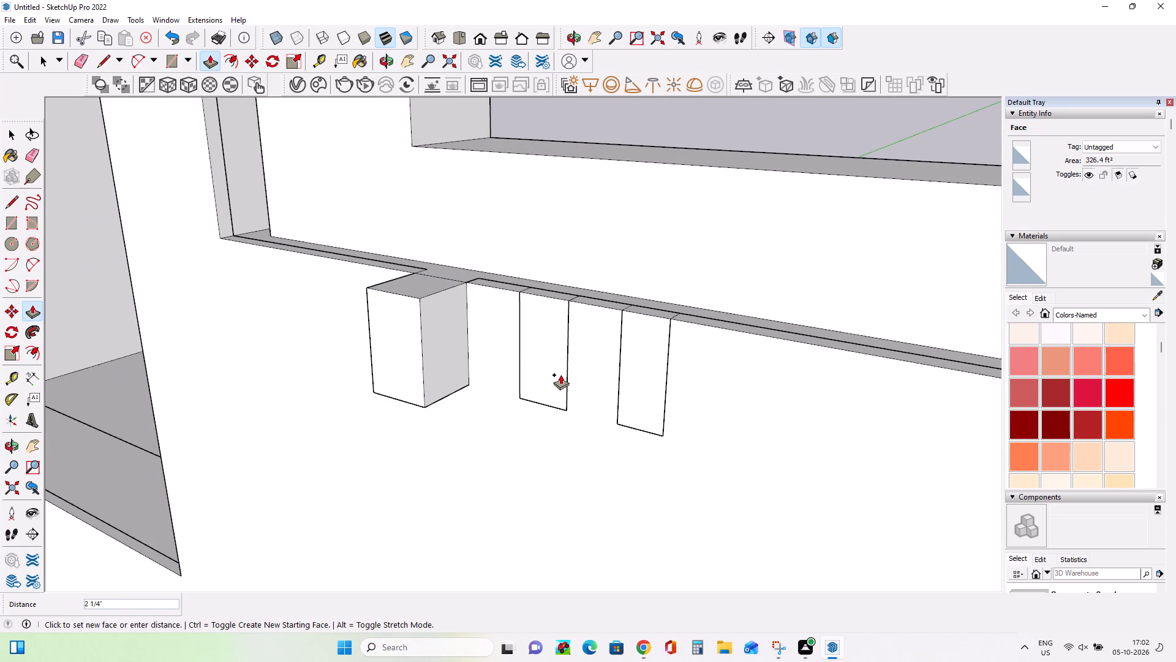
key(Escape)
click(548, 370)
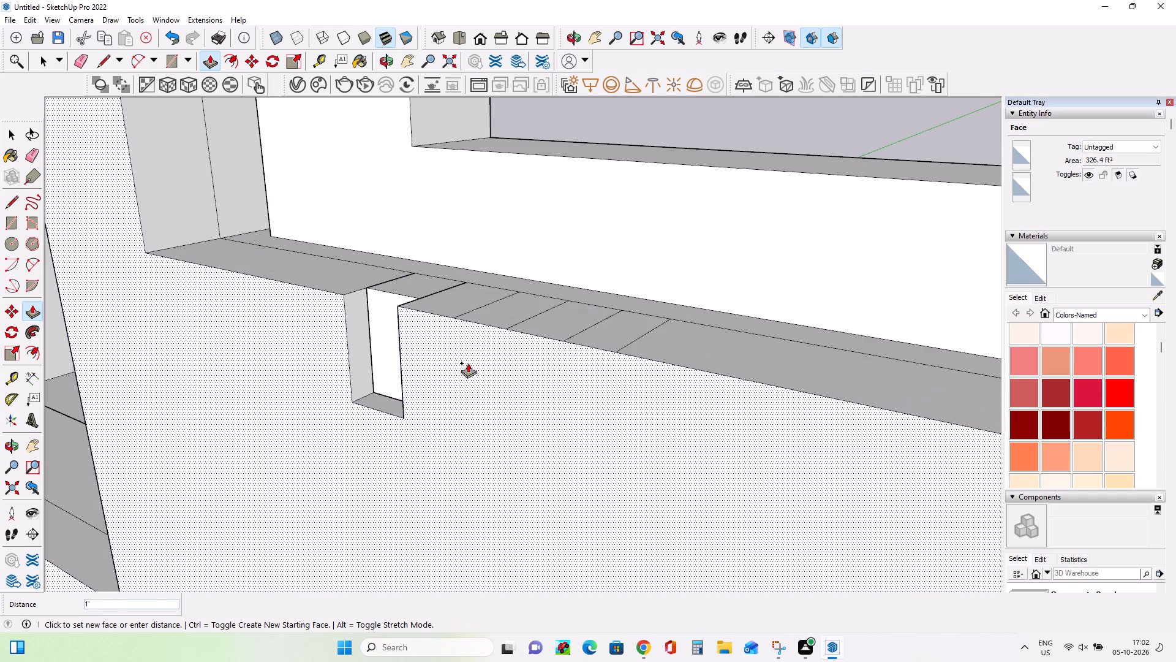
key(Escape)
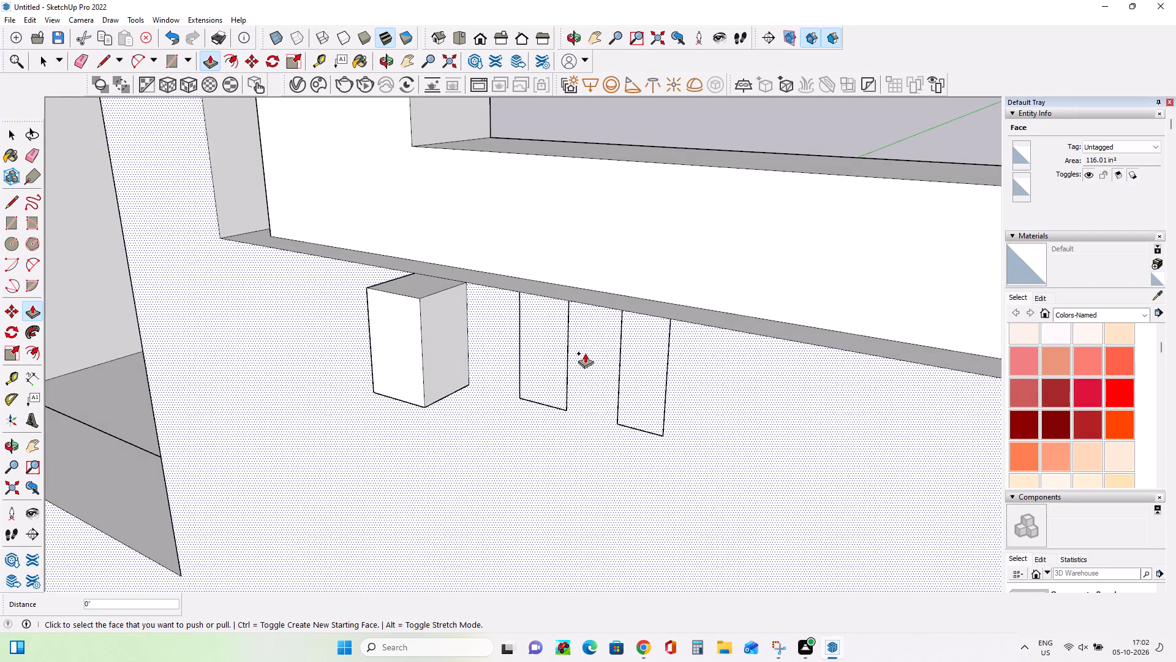
Erase all the edges of the two flat rectangles beside the block.
scroll(609, 357, down, 2)
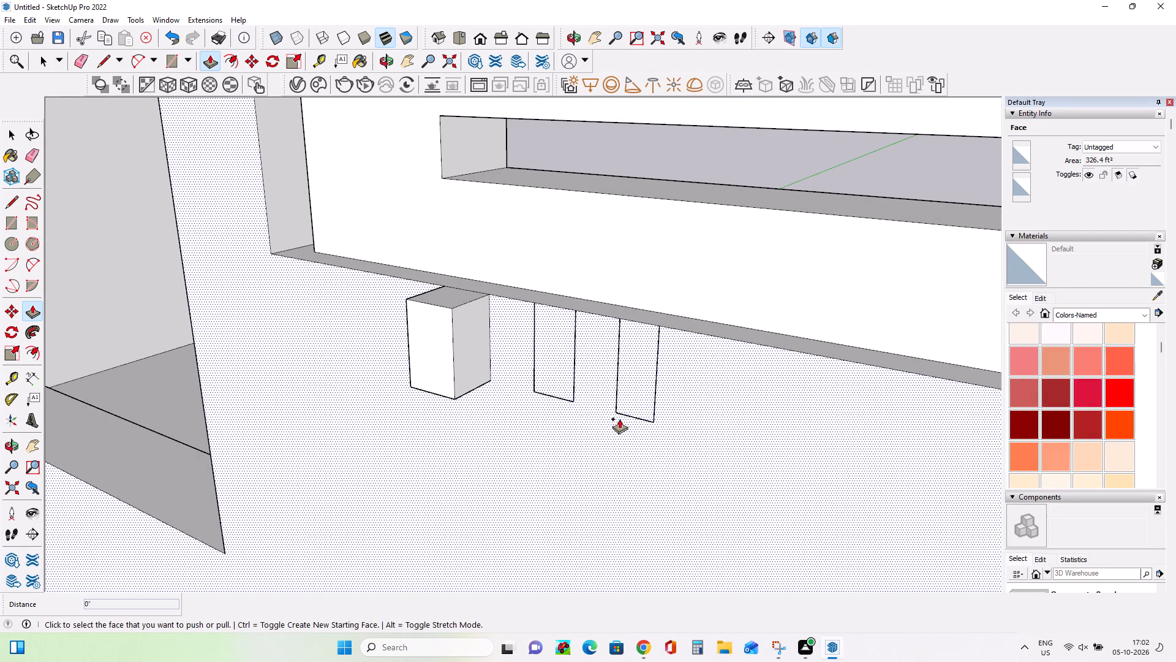
click(30, 153)
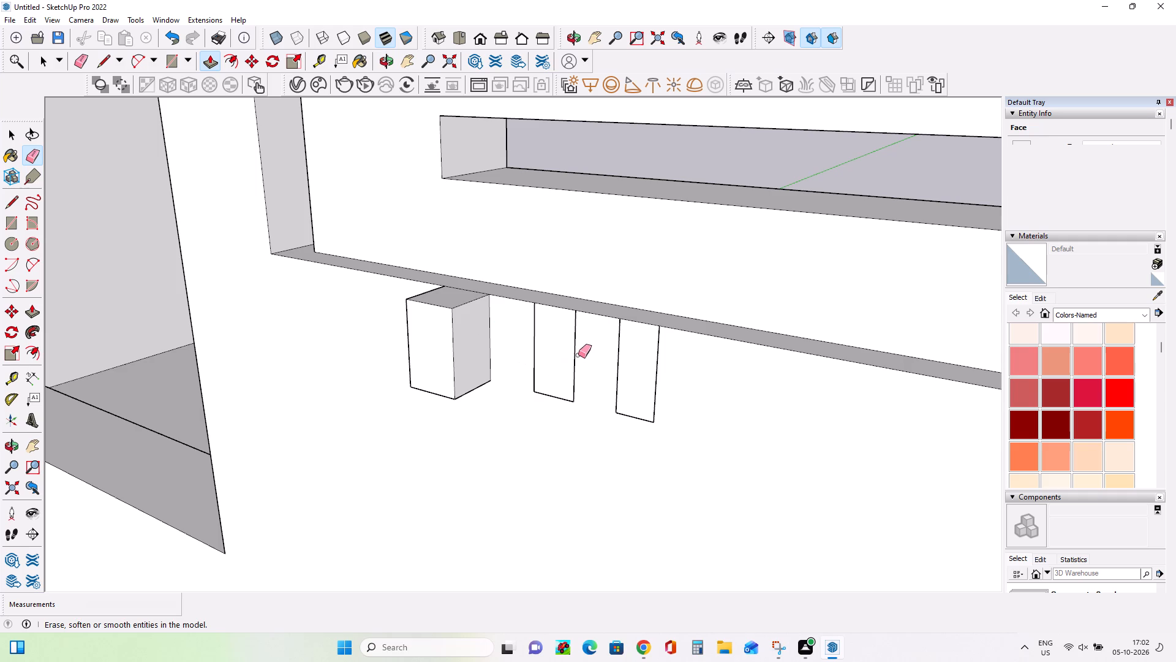
click(576, 356)
click(535, 341)
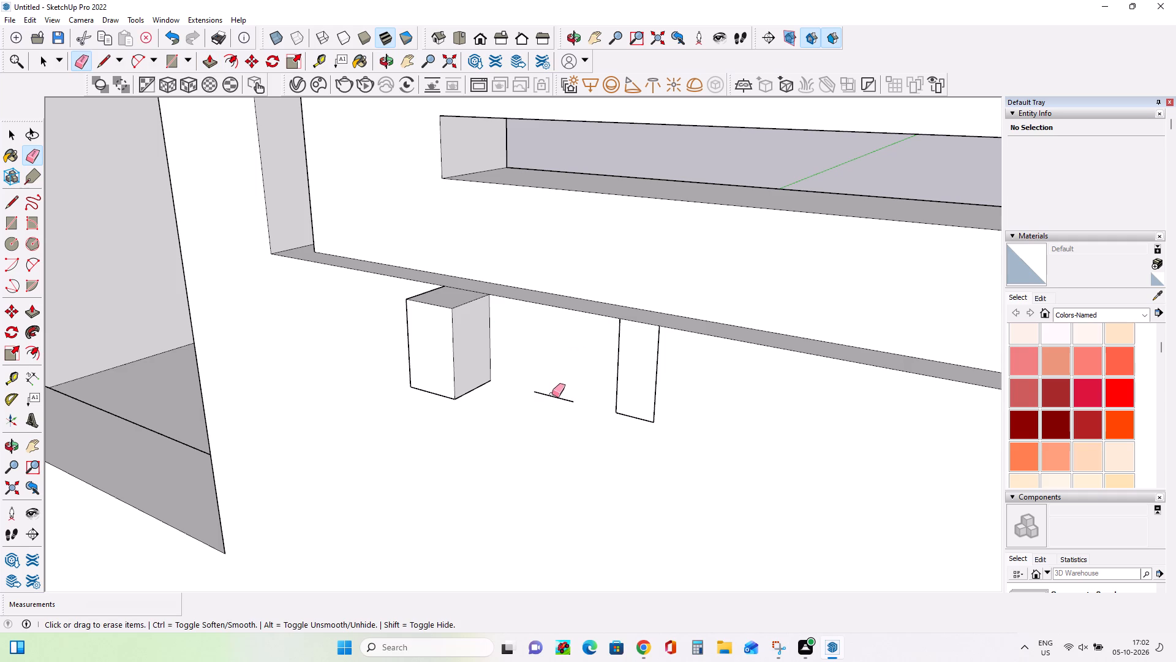
click(557, 401)
click(560, 400)
click(617, 384)
click(656, 389)
click(639, 419)
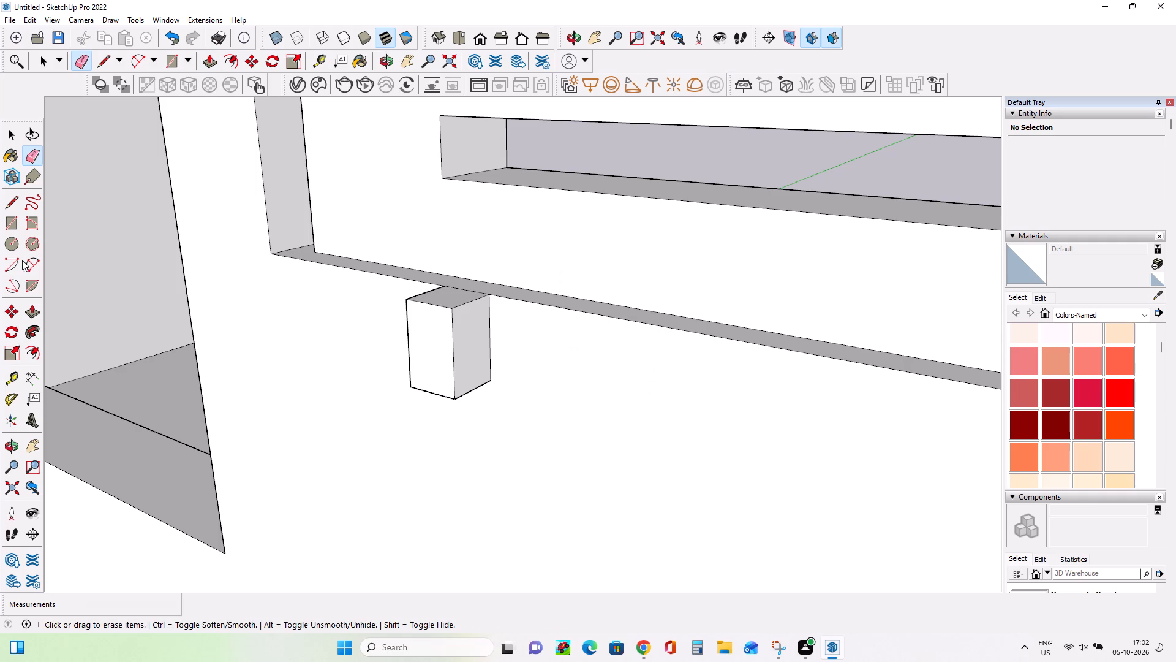
Draw two spaced rectangles beside the block, about 6 11/16 in and 6 9/16 in wide by 1 ft 1 11/16 in high, hanging from the opening's edge.
click(13, 221)
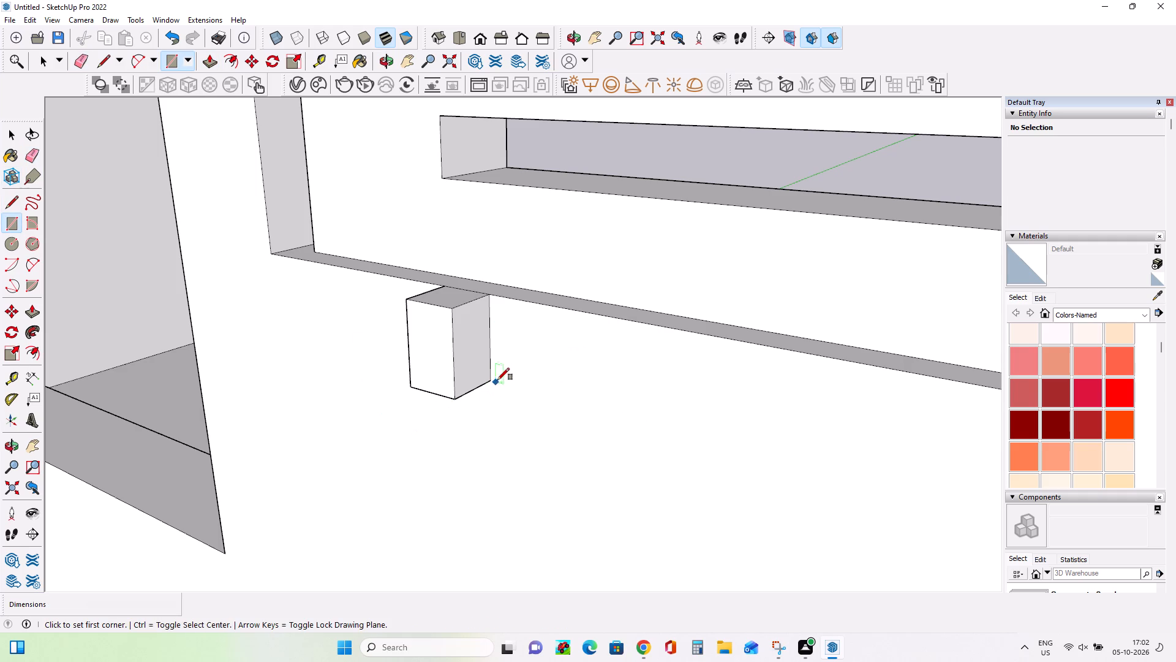
click(549, 397)
click(592, 318)
middle_drag(606, 425, 695, 412)
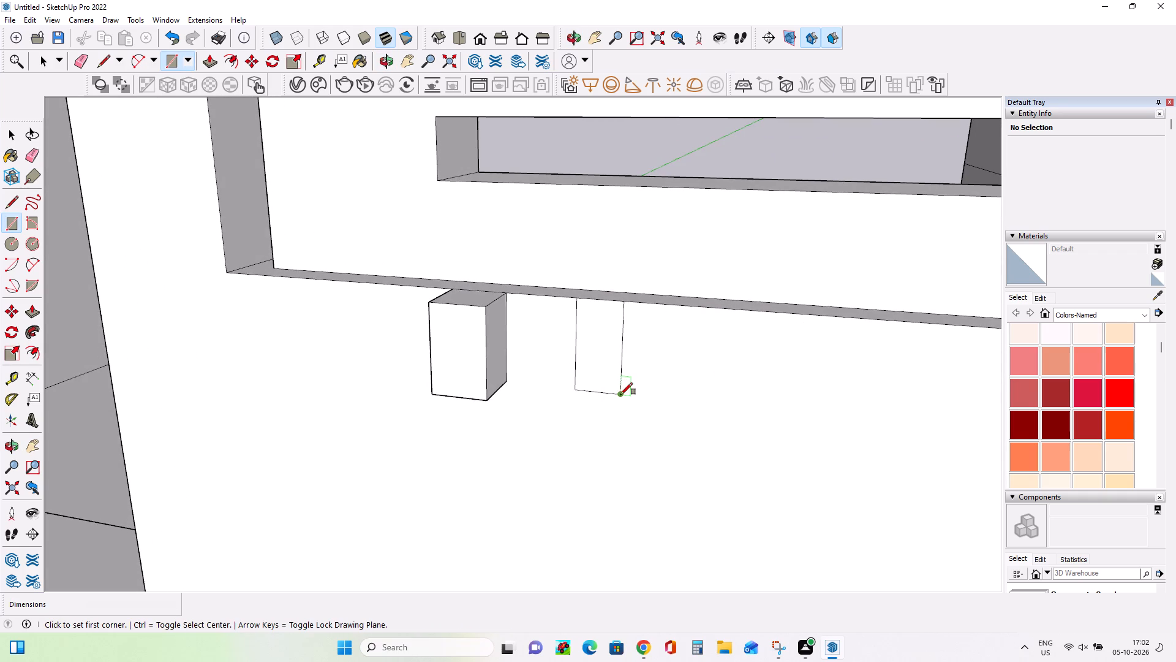
click(673, 397)
click(727, 310)
Push/Pull both new rectangles outward about 8 5/8 in, flush with the first block's front face.
middle_drag(731, 417, 643, 407)
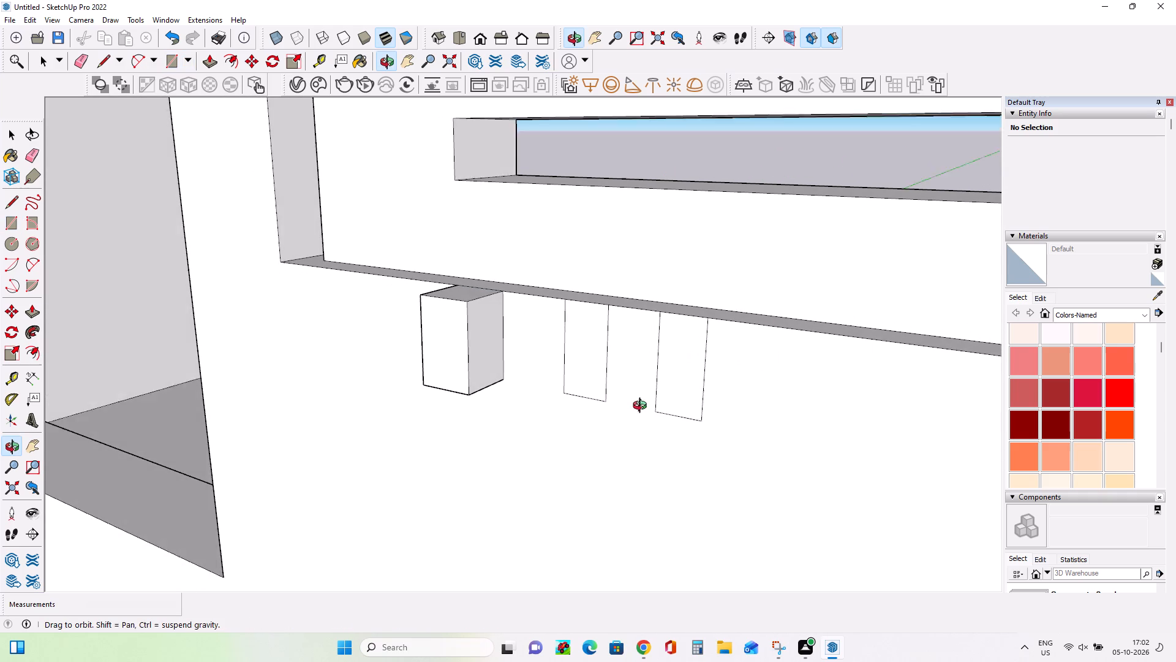
middle_drag(643, 407, 633, 407)
click(38, 312)
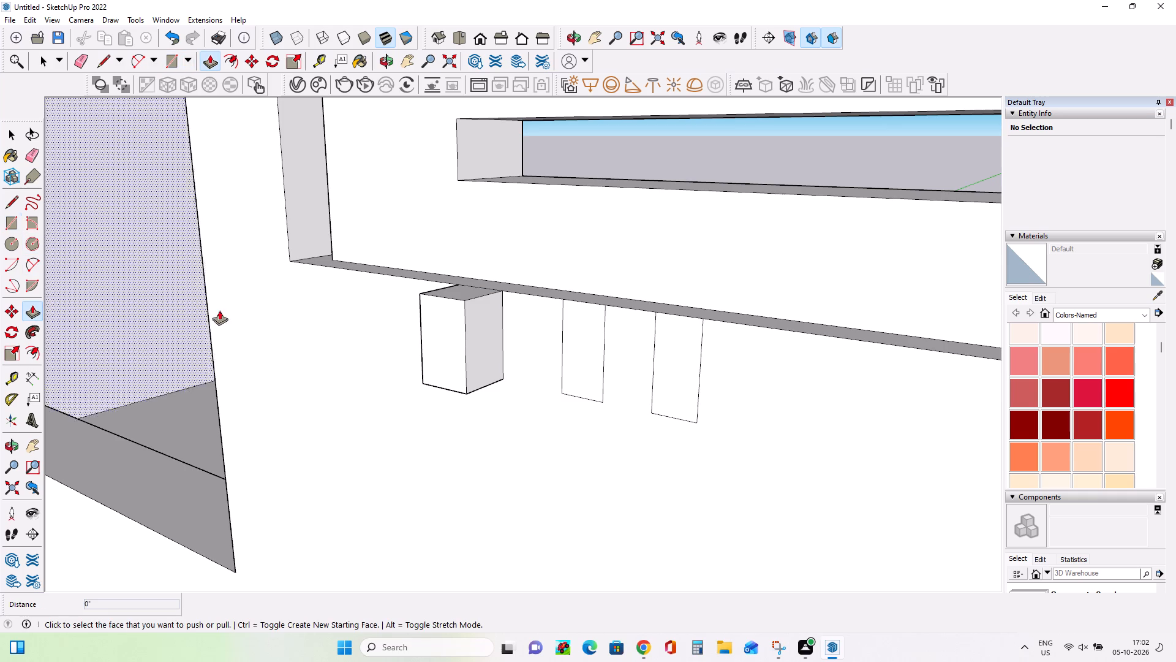
click(575, 368)
click(458, 354)
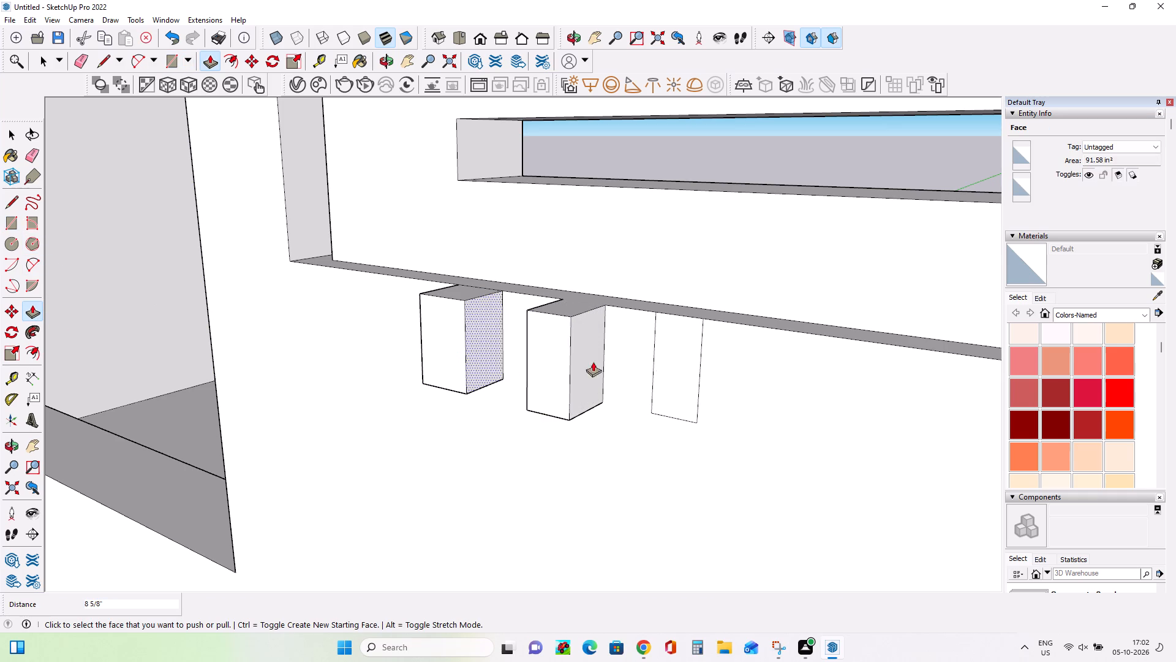
click(686, 370)
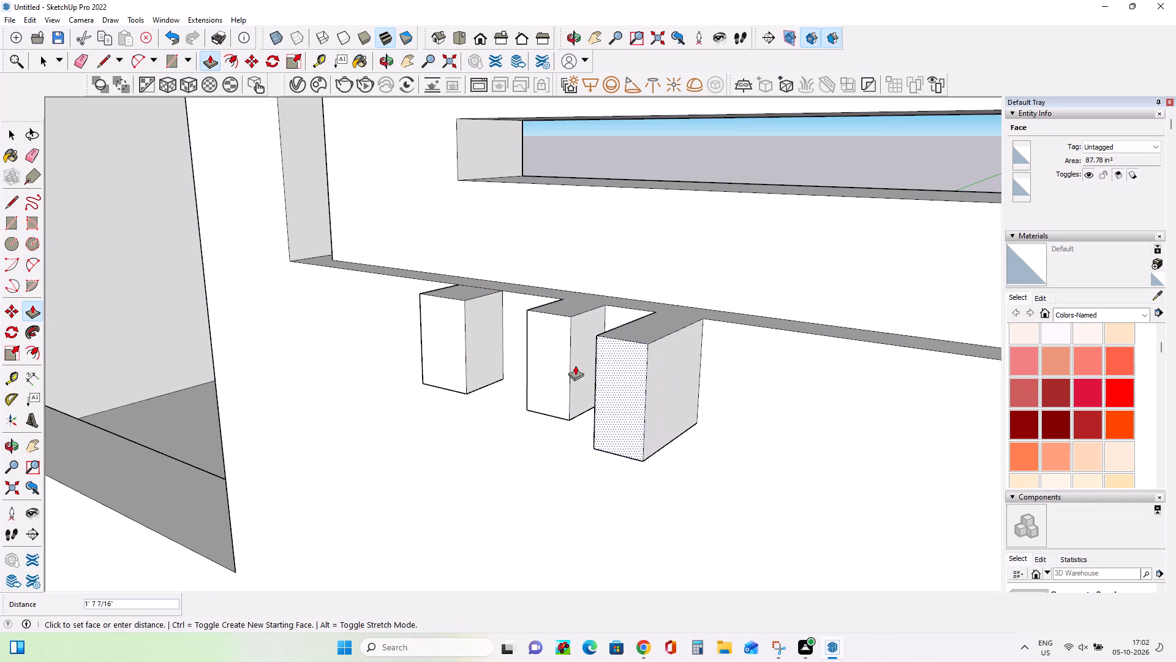
click(547, 334)
middle_drag(531, 431, 718, 422)
scroll(475, 349, down, 3)
middle_drag(478, 343, 483, 454)
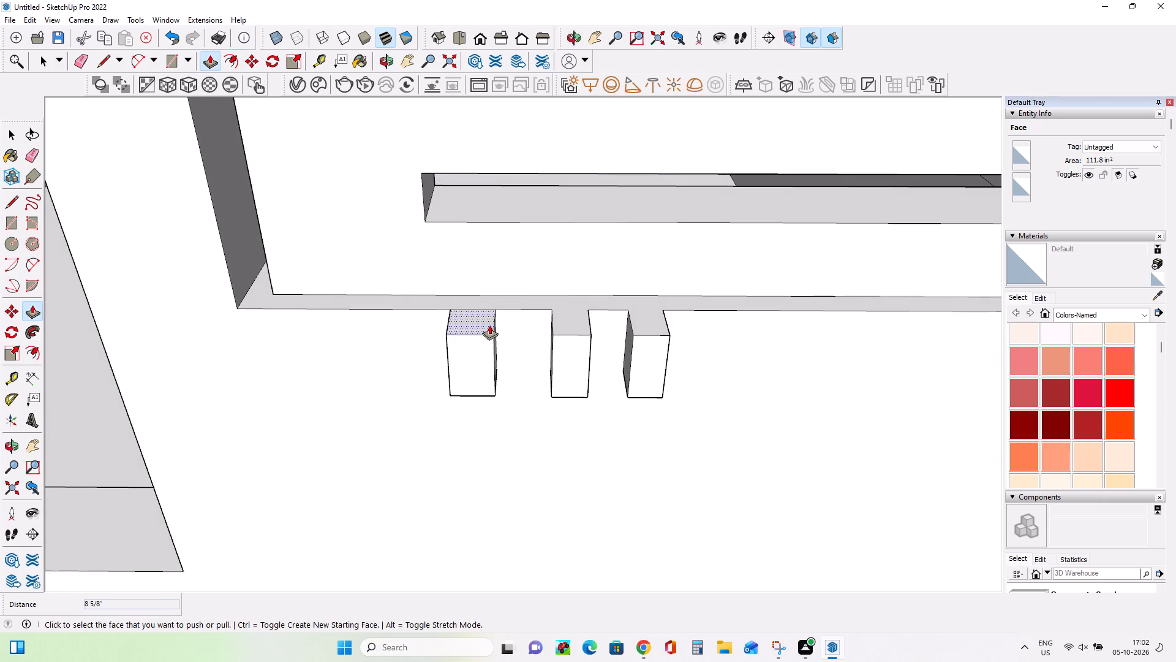
Push/Pull the first block's top face up about 9 9/16 in.
click(489, 323)
click(480, 276)
Compare the blocks below the balcony opening with the same detail in the reference image.
scroll(548, 396, down, 11)
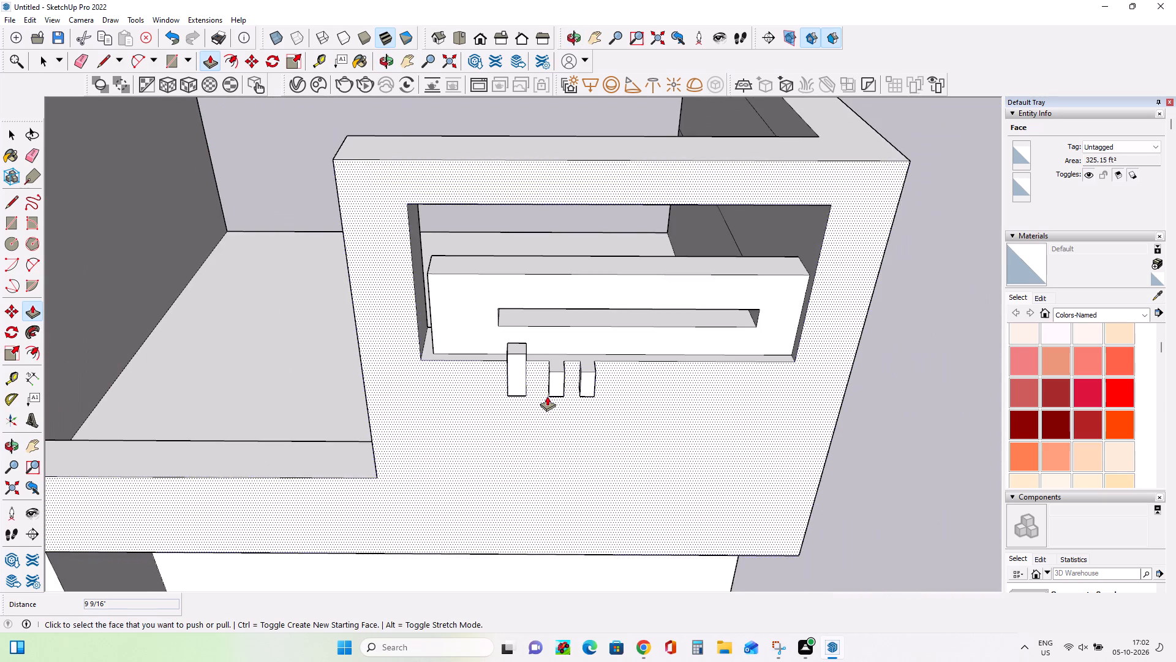
scroll(547, 396, down, 12)
scroll(389, 485, up, 3)
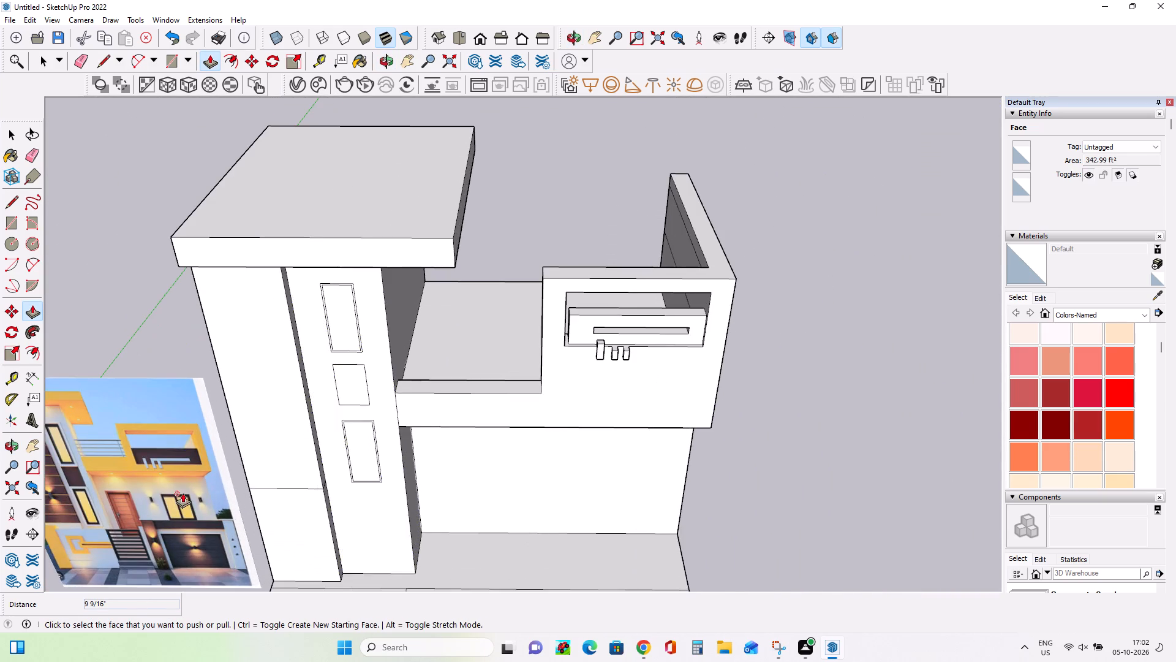
scroll(183, 493, up, 1)
middle_drag(183, 493, 194, 434)
scroll(158, 473, up, 3)
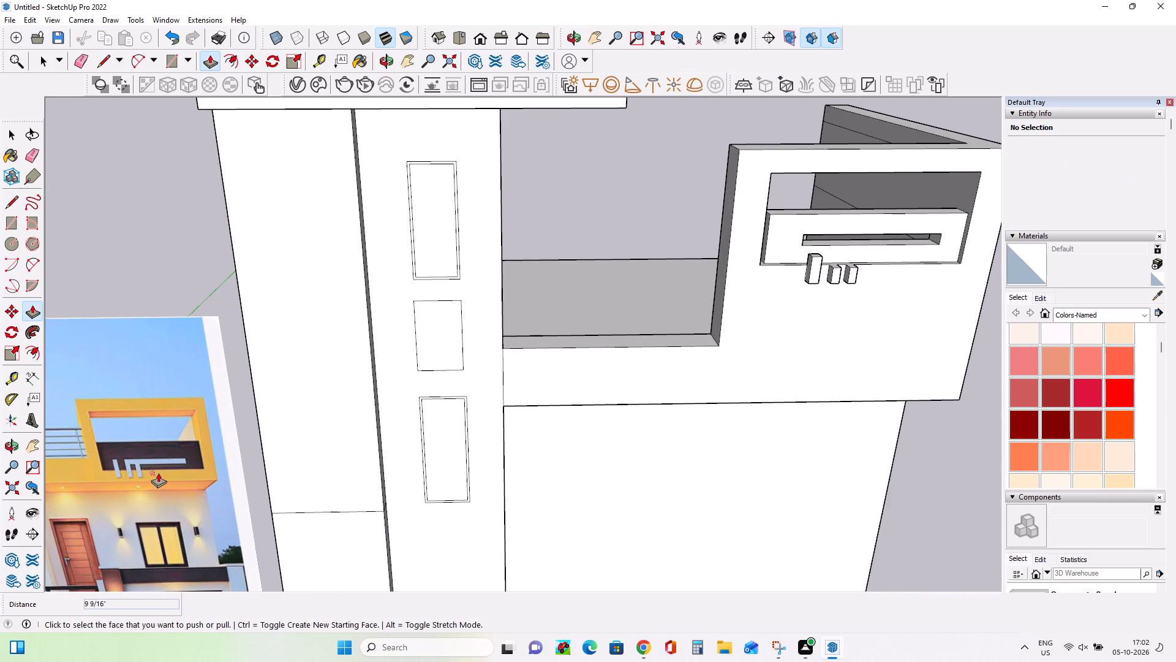
middle_drag(272, 467, 159, 491)
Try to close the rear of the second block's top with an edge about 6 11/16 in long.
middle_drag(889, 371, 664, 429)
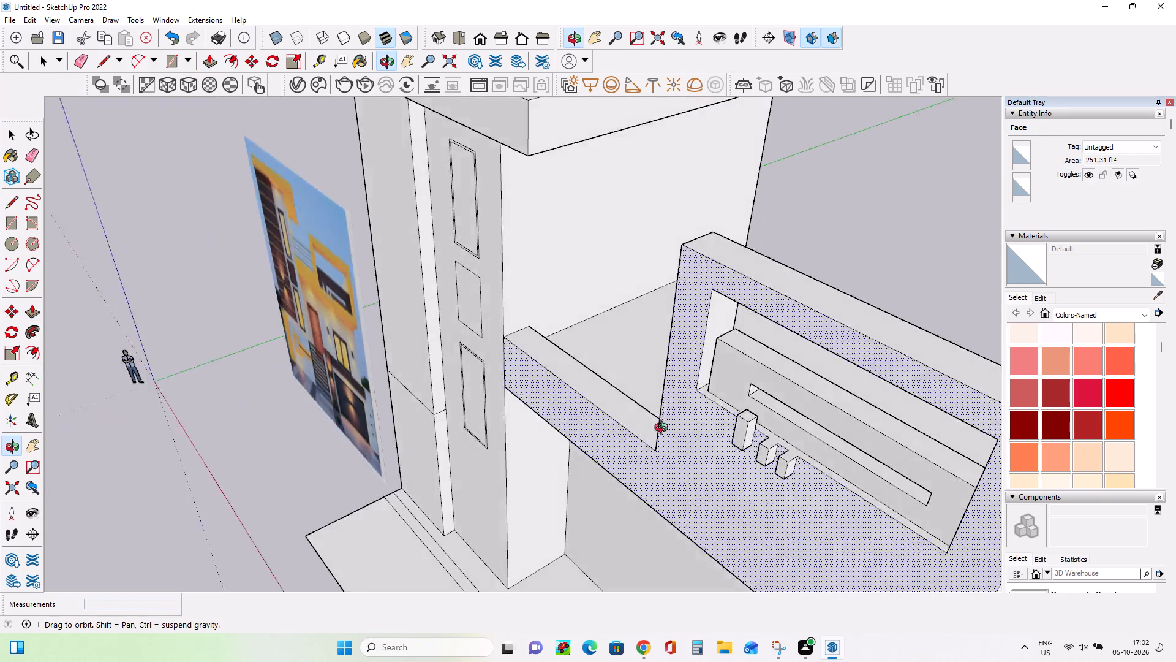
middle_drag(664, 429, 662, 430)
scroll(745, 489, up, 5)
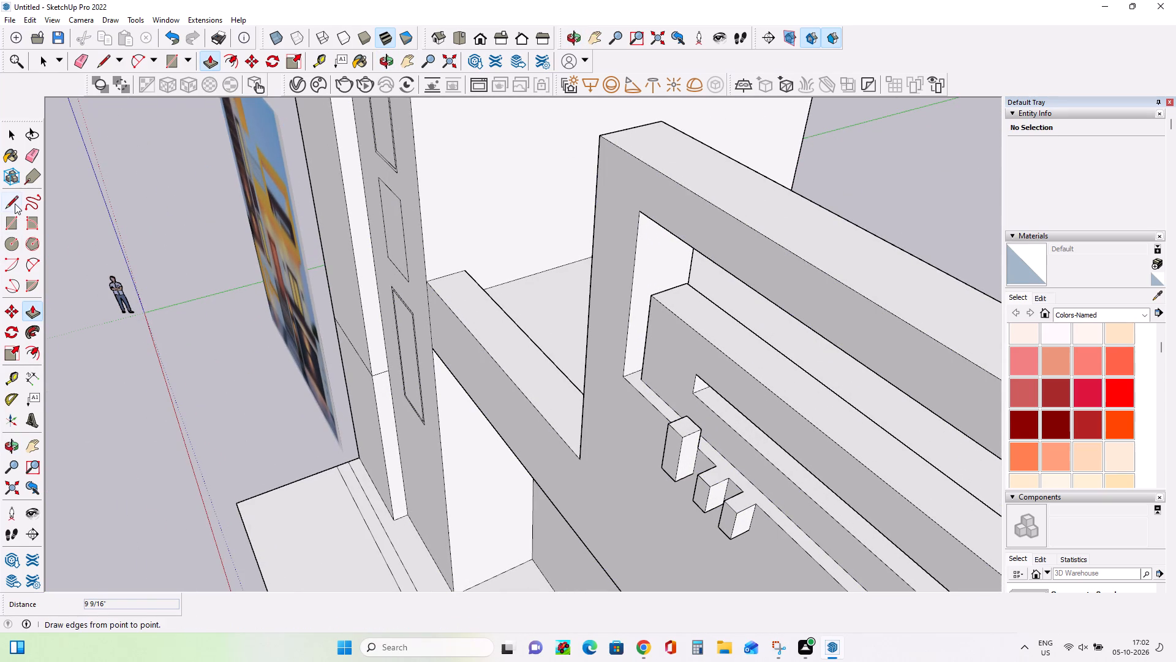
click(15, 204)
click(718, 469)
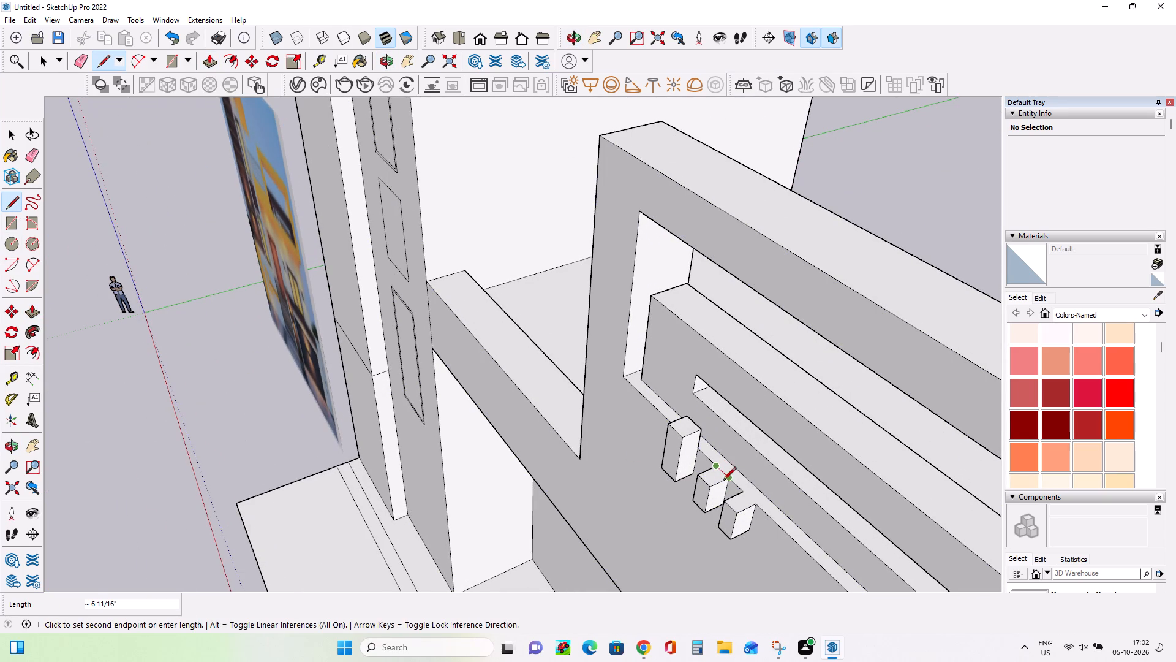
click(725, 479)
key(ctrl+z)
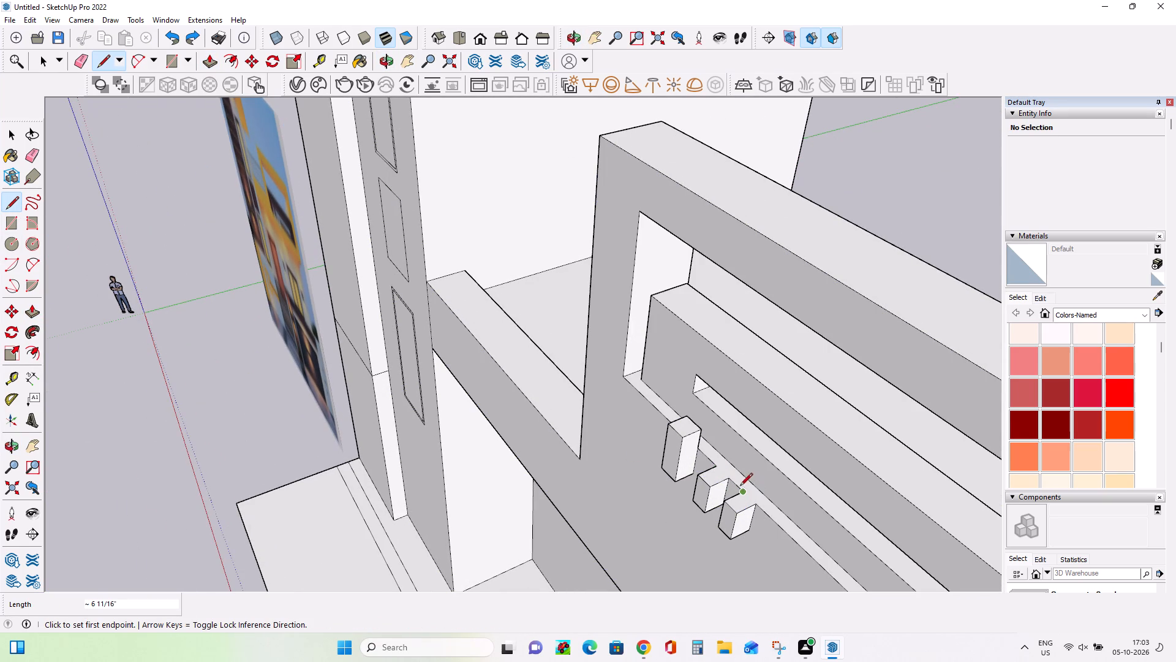
Draw an edge across the rear of the second block's top, separating it from the opening's ledge.
scroll(728, 486, up, 8)
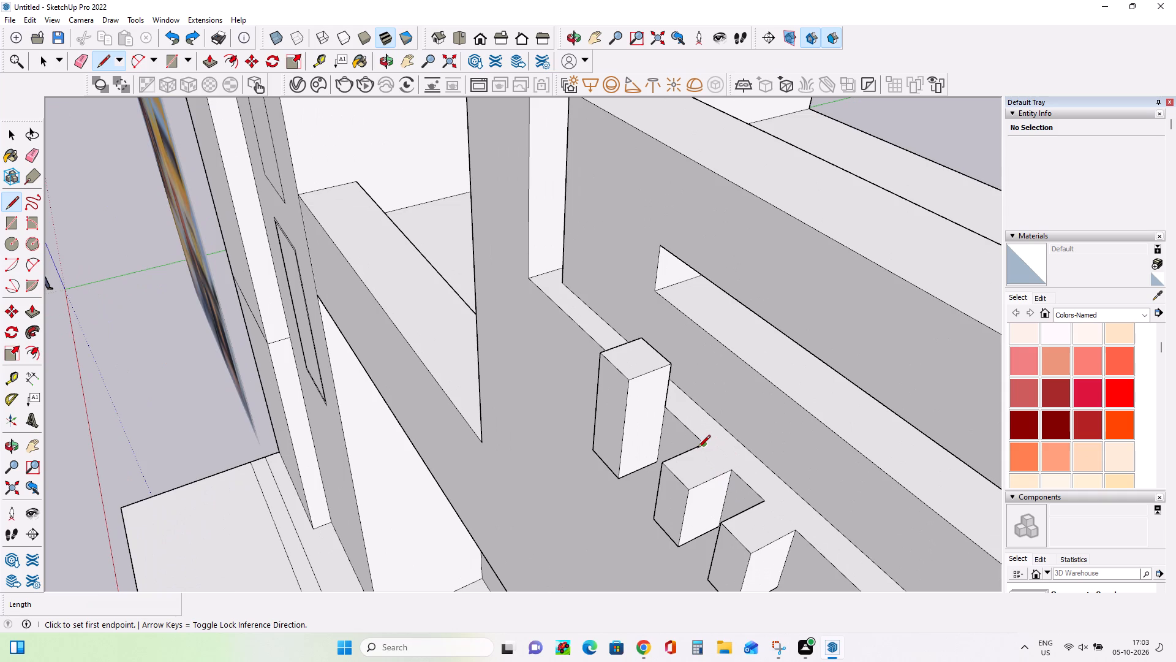
scroll(697, 449, up, 1)
scroll(697, 449, down, 1)
scroll(697, 449, up, 14)
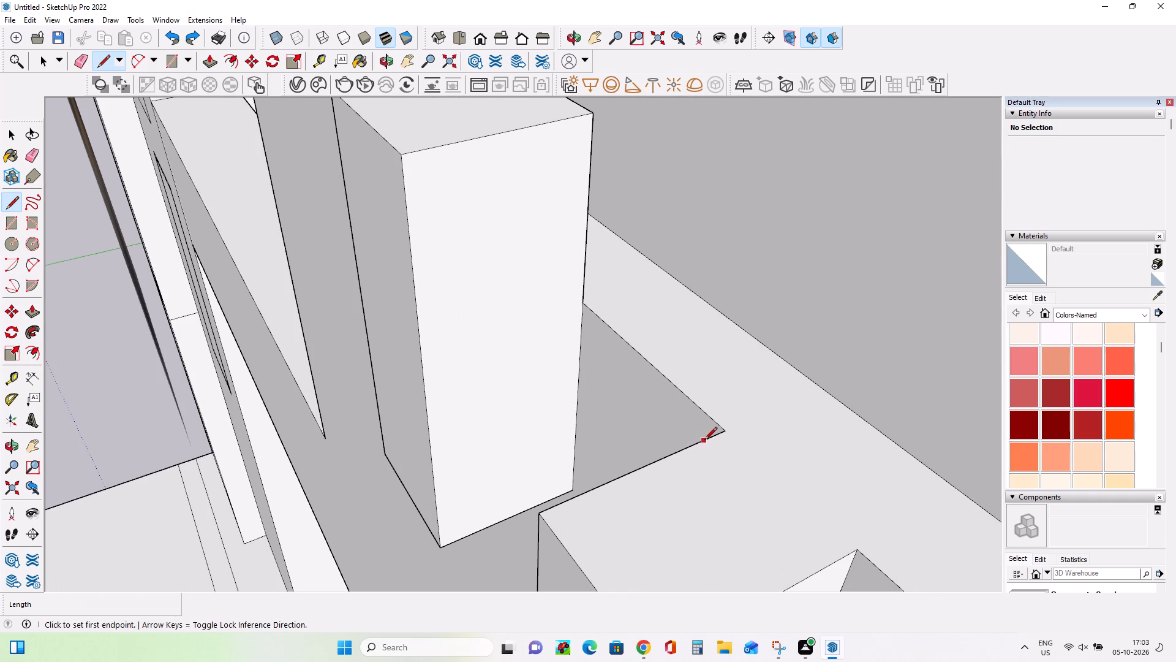
click(717, 438)
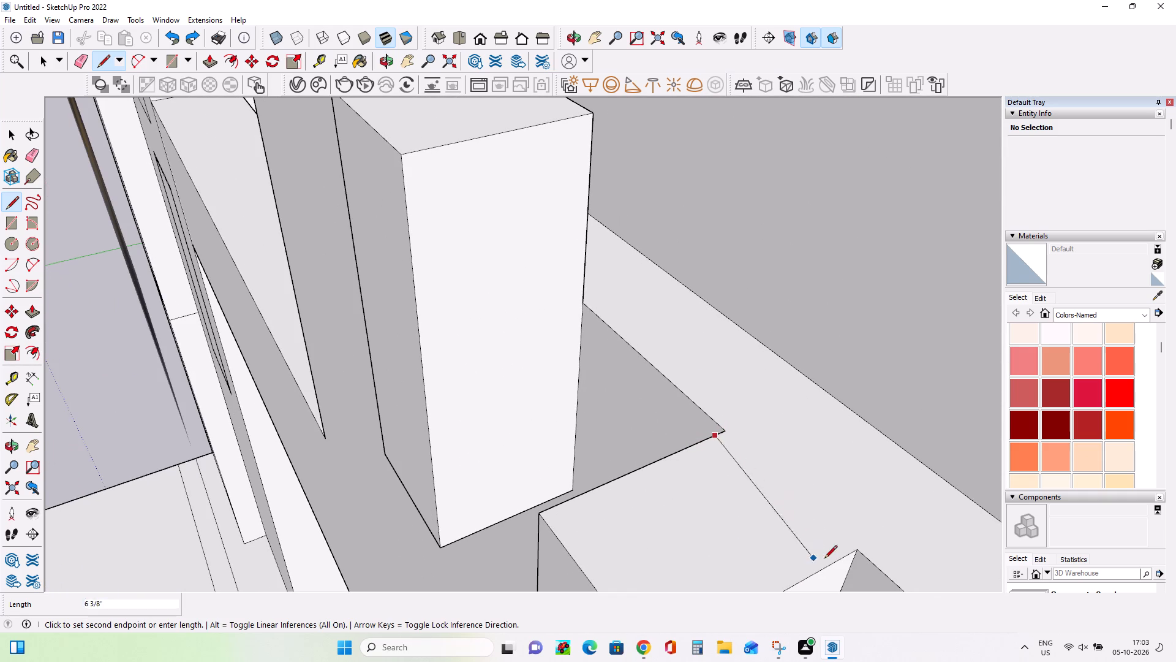
click(845, 560)
Draw an edge about 6 7/16 in long across the rear of the third block's top, separating it from the ledge.
scroll(736, 546, down, 10)
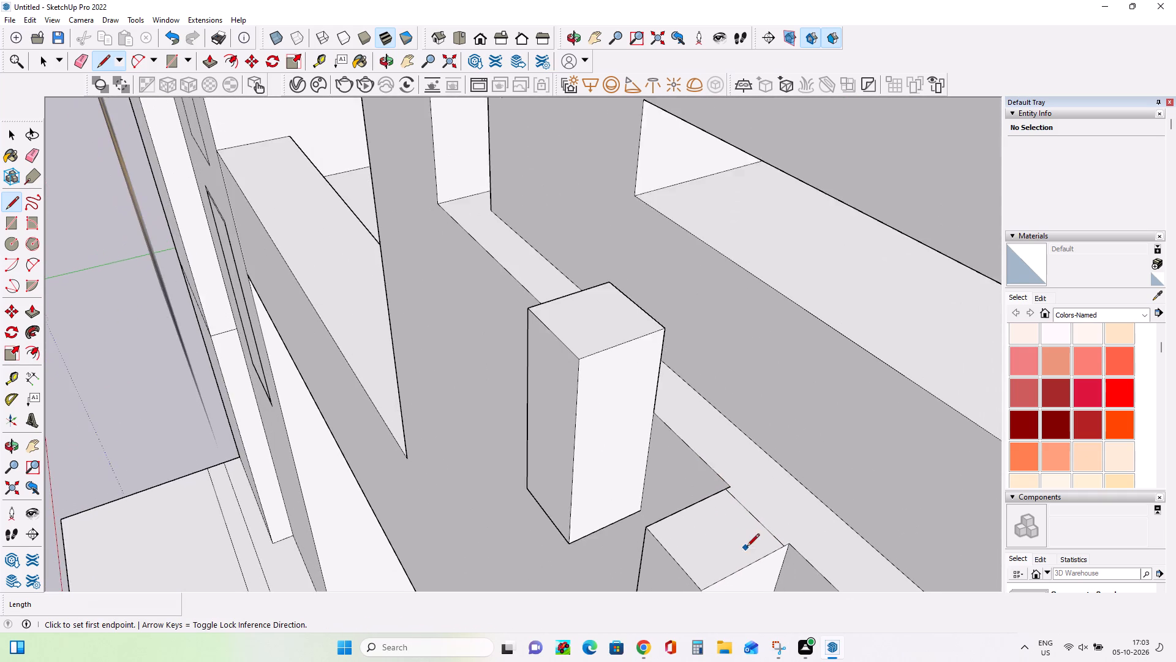
scroll(747, 547, down, 7)
scroll(813, 609, down, 4)
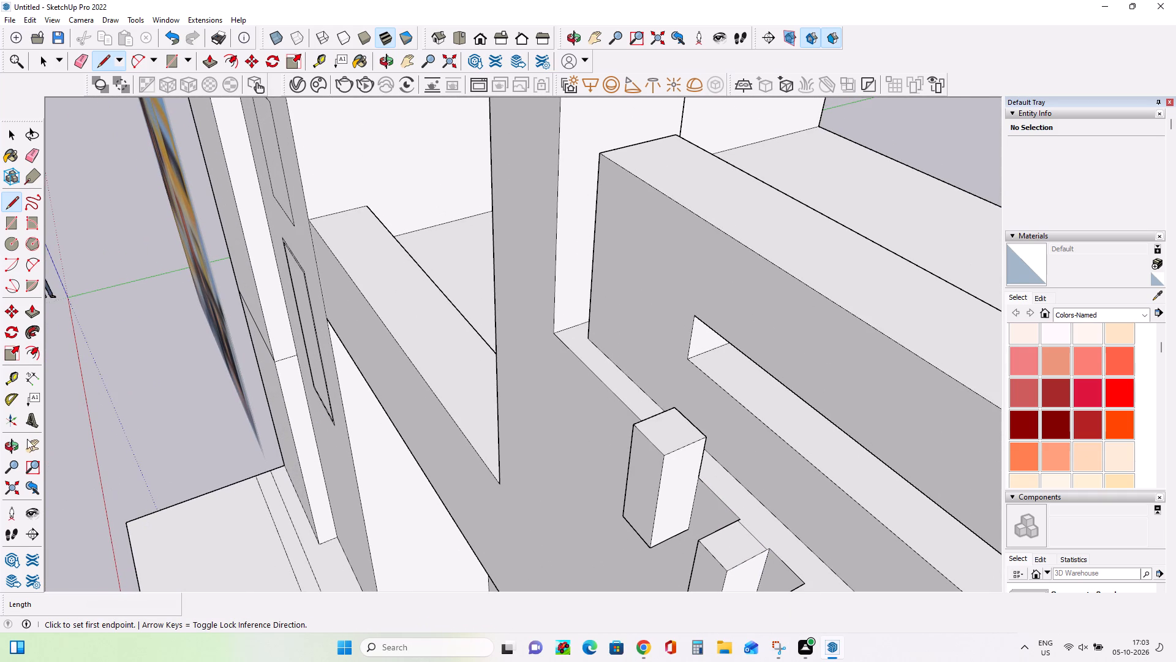
click(32, 444)
drag(484, 503, 373, 374)
middle_drag(644, 392, 668, 468)
scroll(645, 394, down, 1)
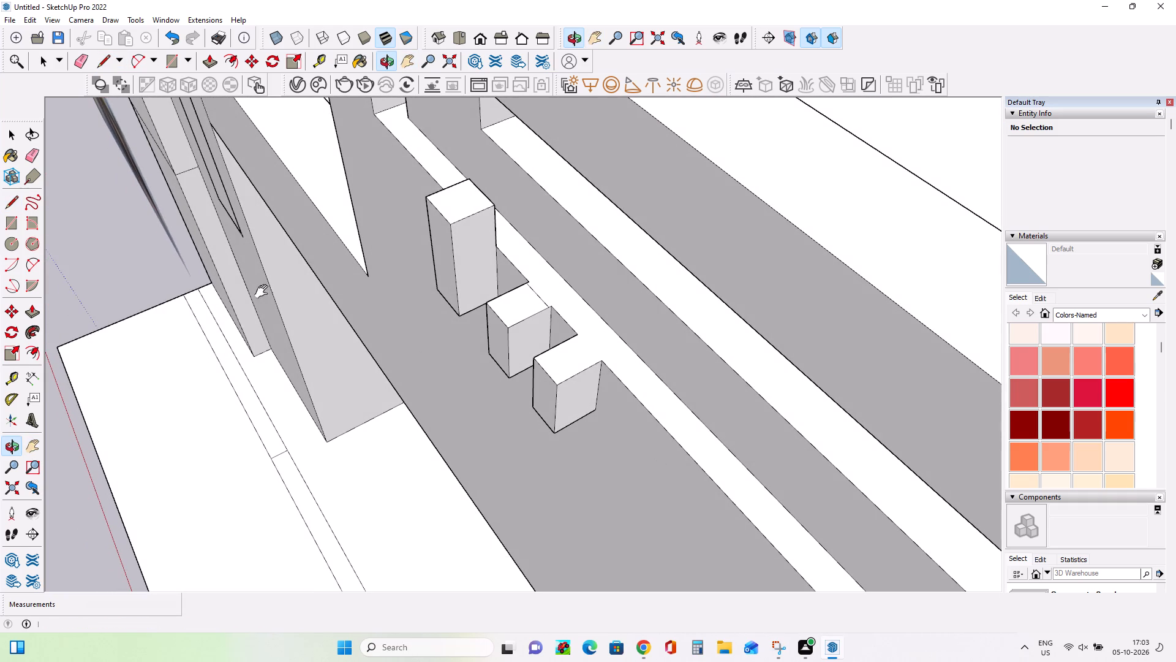
click(15, 202)
scroll(560, 316, up, 5)
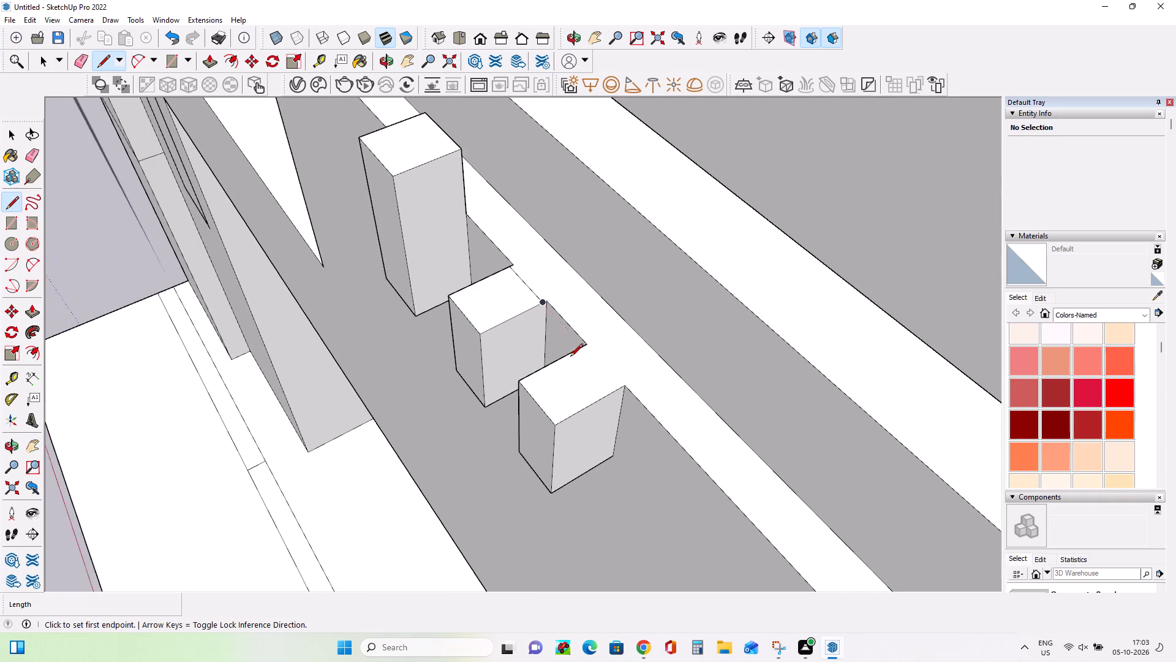
scroll(570, 357, up, 3)
click(588, 346)
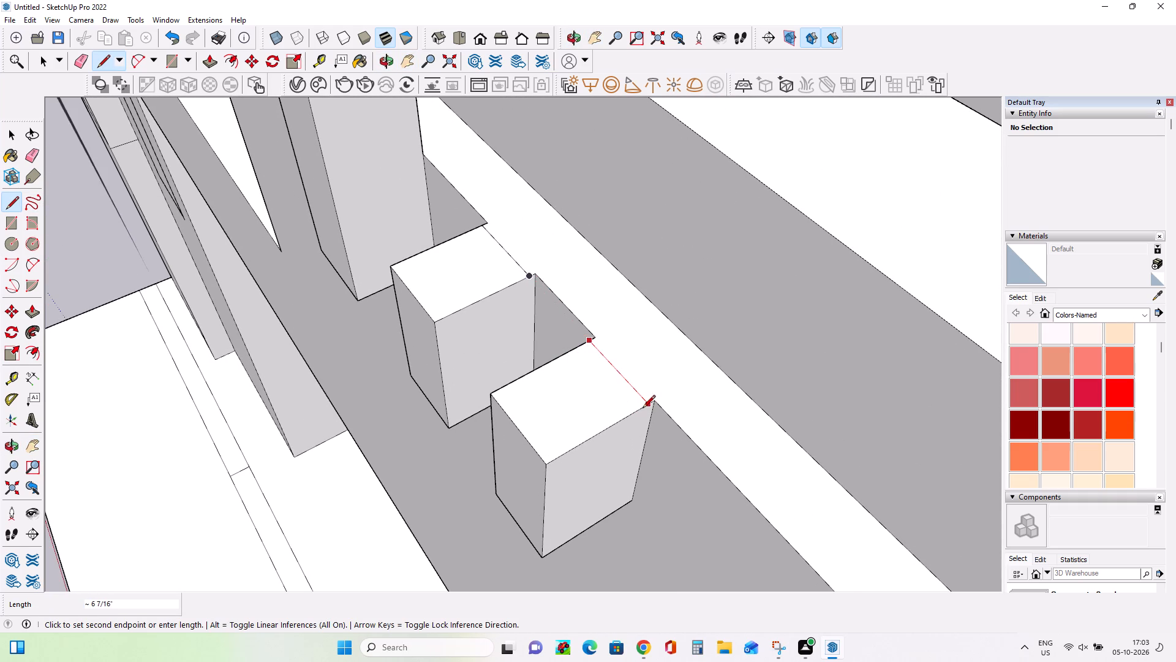
click(645, 407)
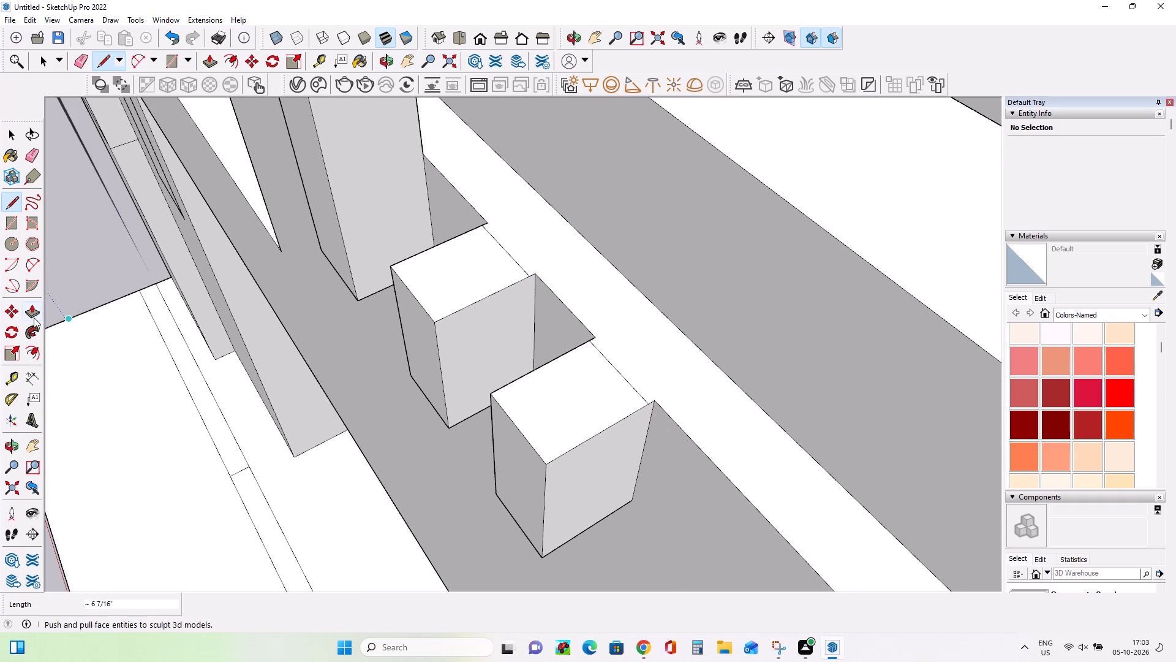
Push/Pull the second block's top up about 9 5/8 in and raise the third block's top slightly less.
click(34, 318)
click(463, 281)
scroll(470, 271, down, 7)
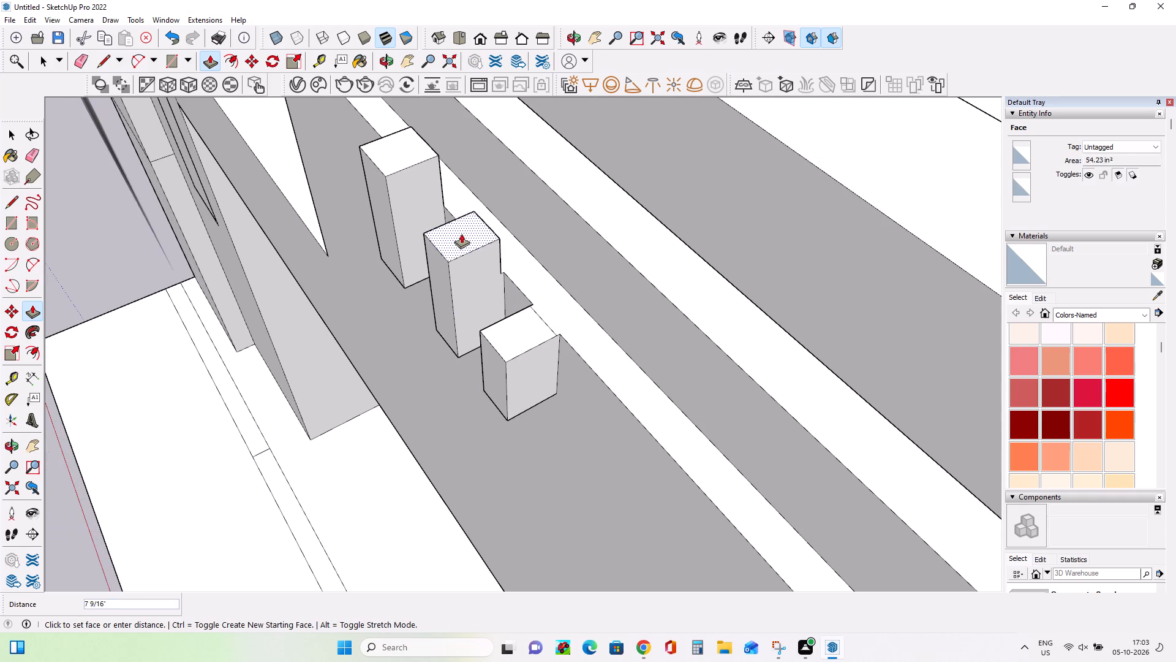
click(459, 226)
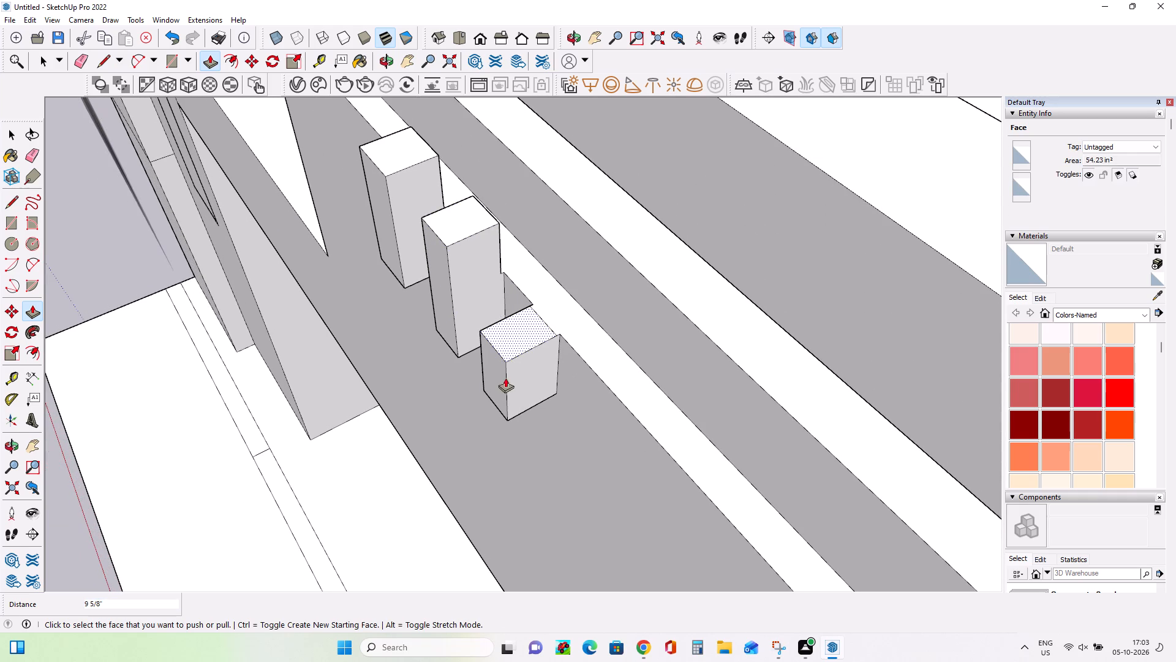
click(513, 340)
click(513, 317)
Pull the rear face of the third block's raised part about 7/8 in toward the balcony opening.
middle_drag(603, 425, 513, 414)
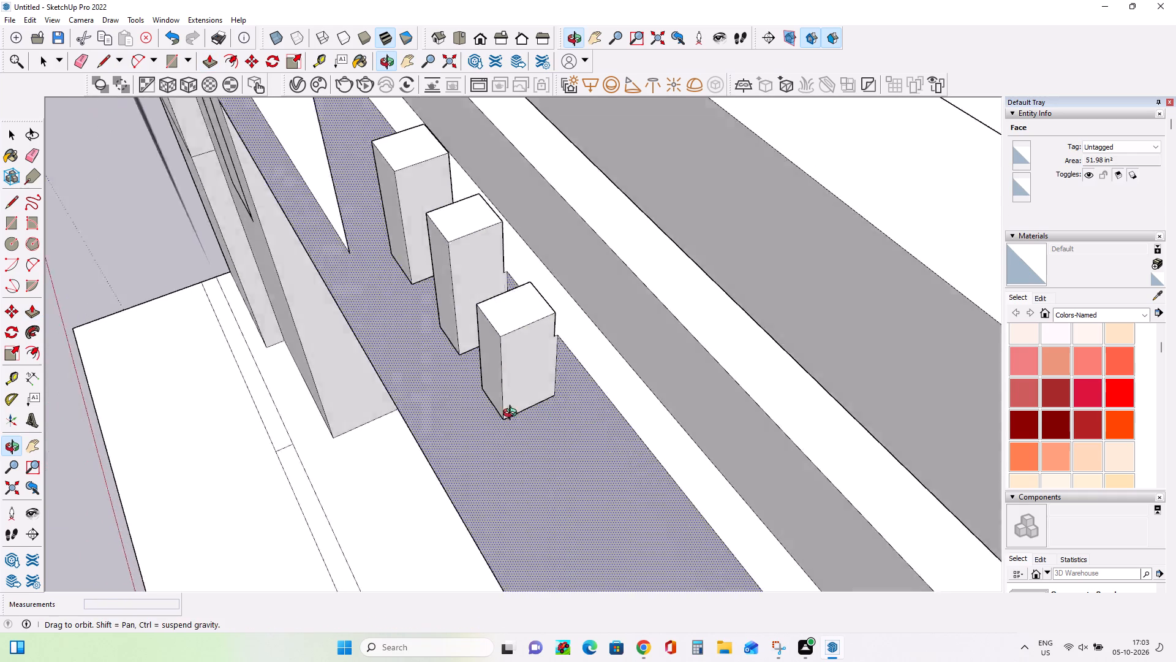
middle_drag(513, 414, 377, 399)
scroll(516, 316, up, 4)
click(540, 311)
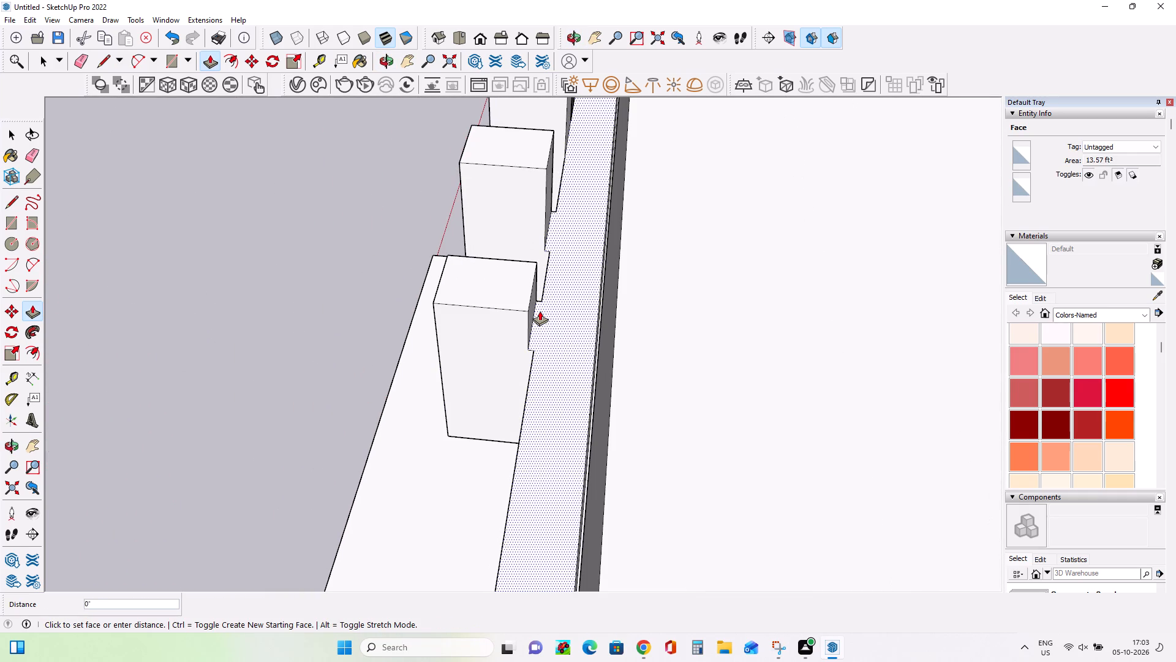
key(Escape)
scroll(546, 318, up, 3)
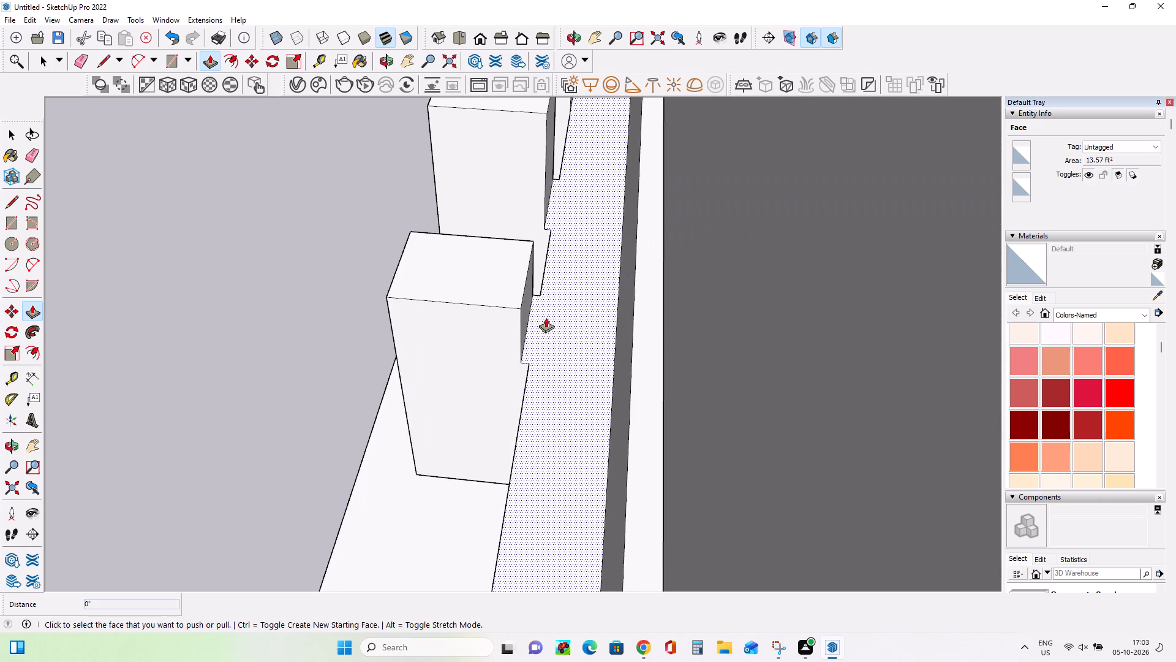
middle_drag(556, 325, 531, 333)
middle_drag(538, 330, 625, 342)
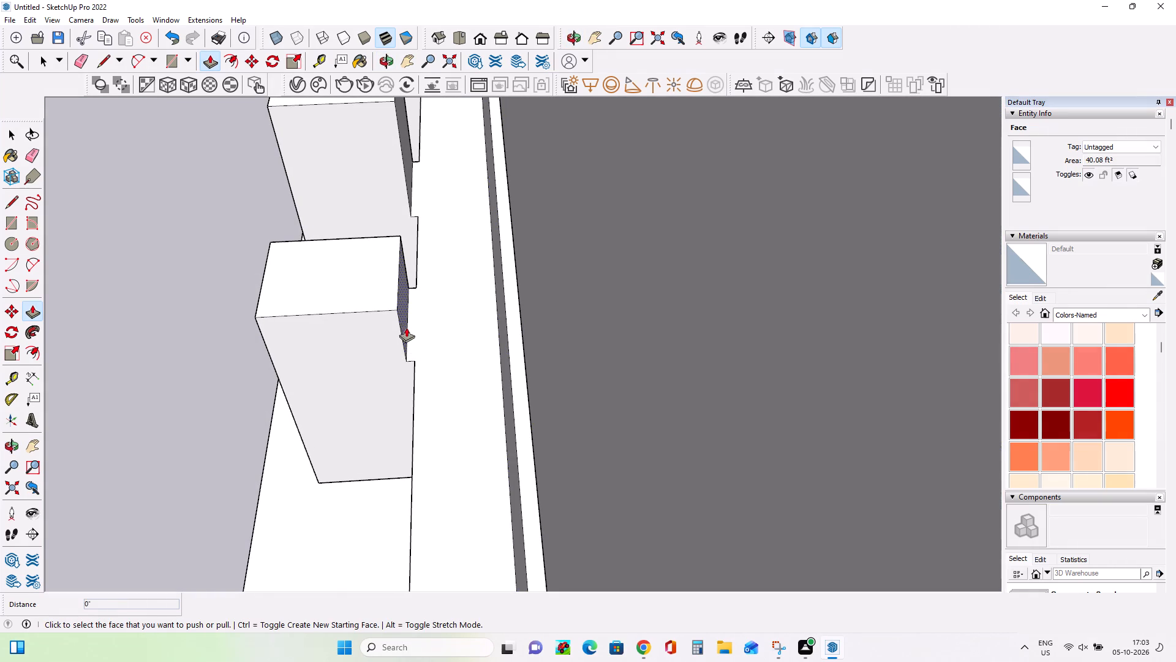
click(406, 324)
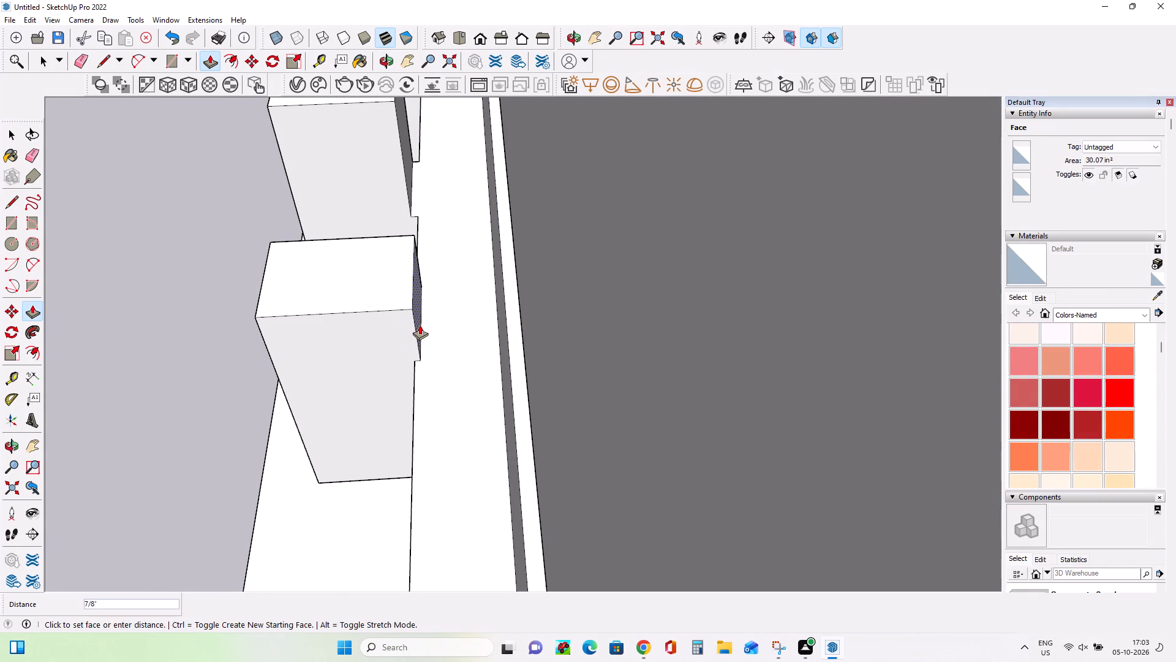
click(420, 325)
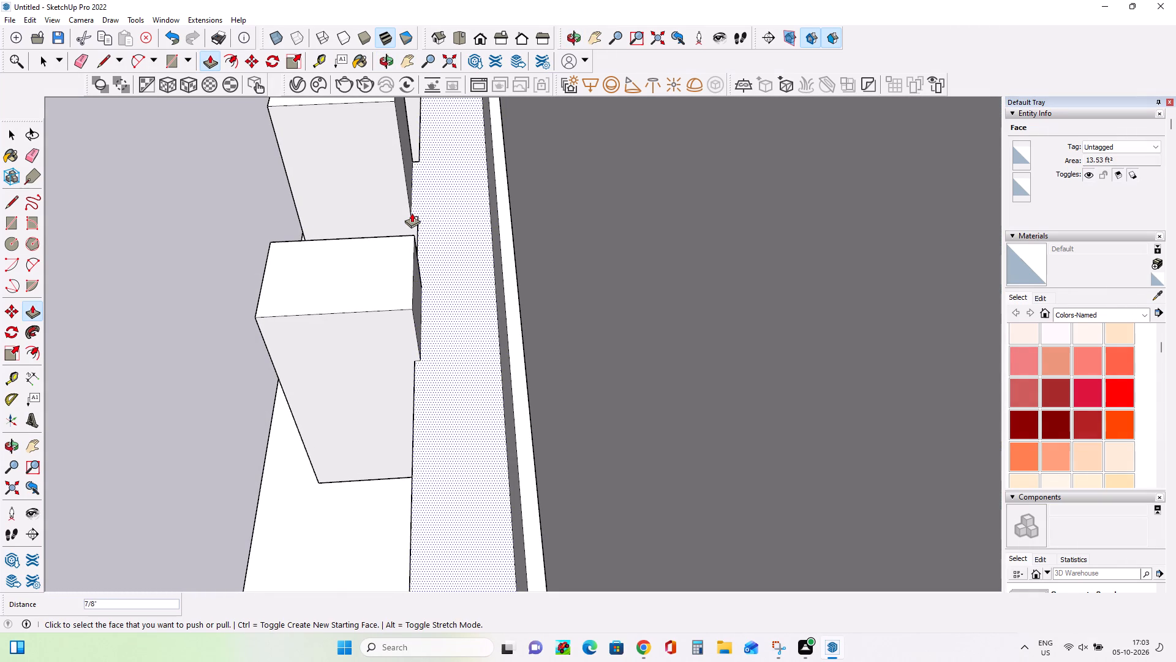
Pull the rear face of the second block's raised part about 5/8 in toward the balcony opening.
click(403, 144)
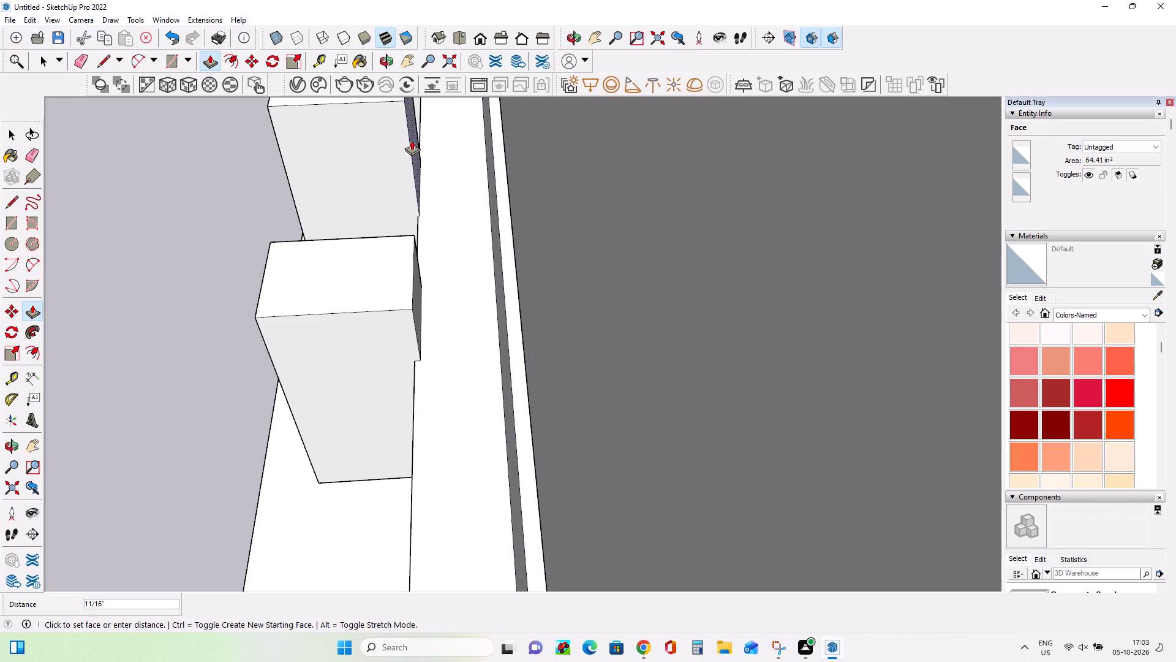
click(412, 140)
Push the rear face of the third block's raised part back in about 5/16 in.
middle_drag(417, 327, 435, 317)
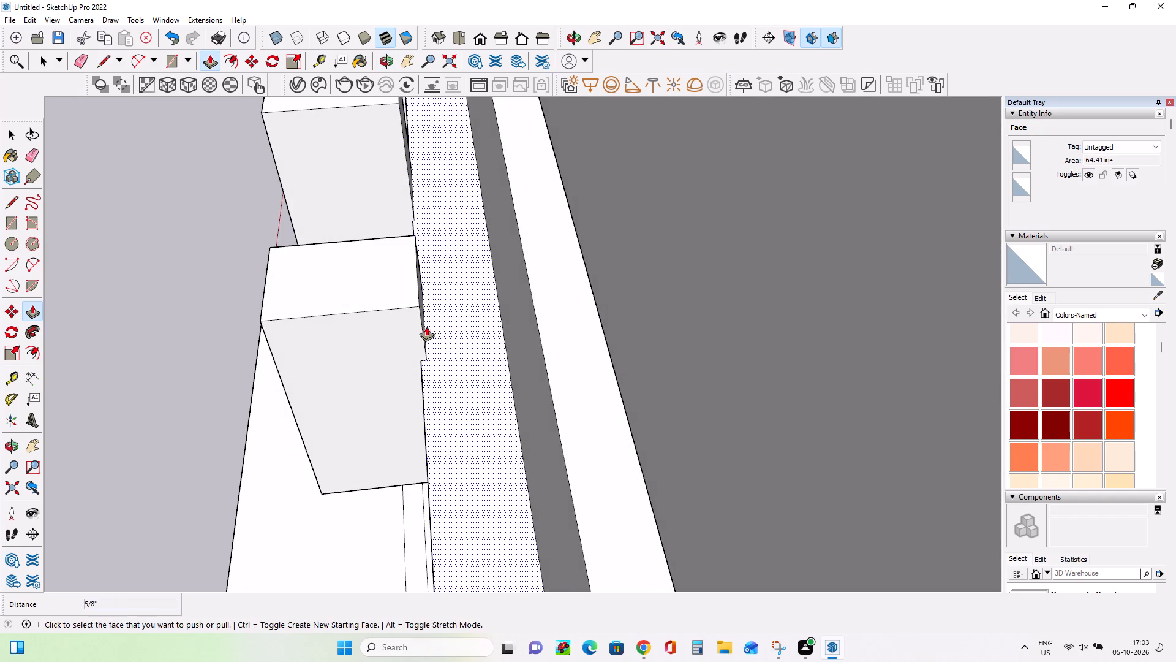
click(423, 332)
click(418, 333)
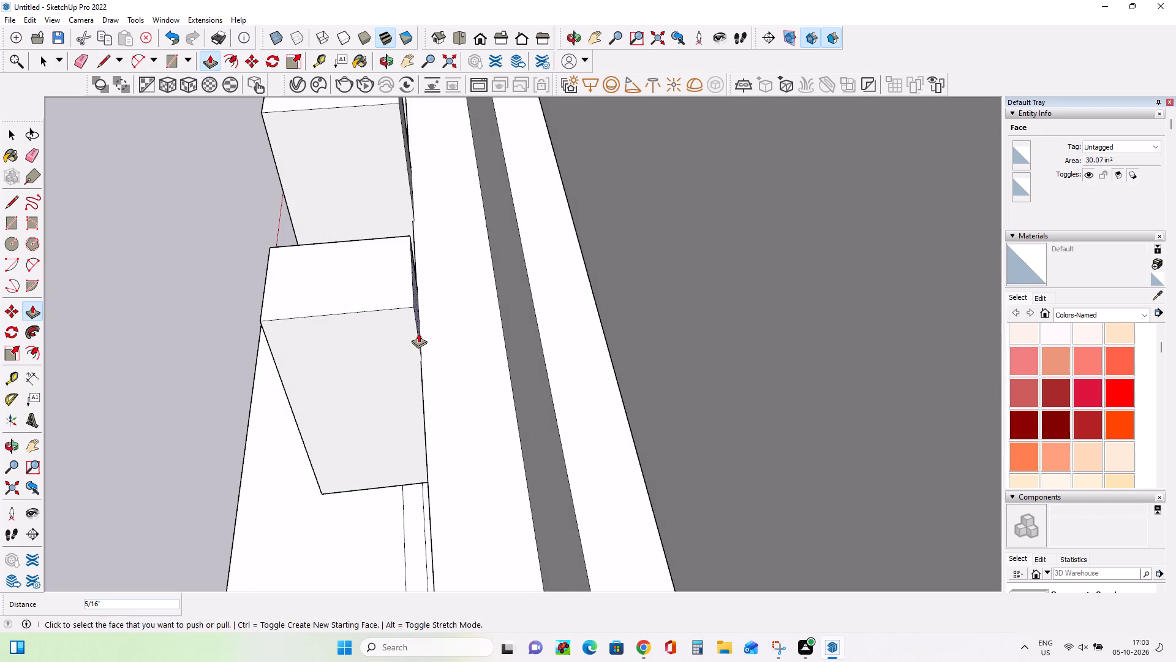
Push/Pull the first block's top higher, to about the lower edge of the slot in the parapet panel.
middle_drag(437, 373, 688, 281)
scroll(690, 281, down, 1)
middle_drag(450, 380, 485, 382)
scroll(454, 381, down, 9)
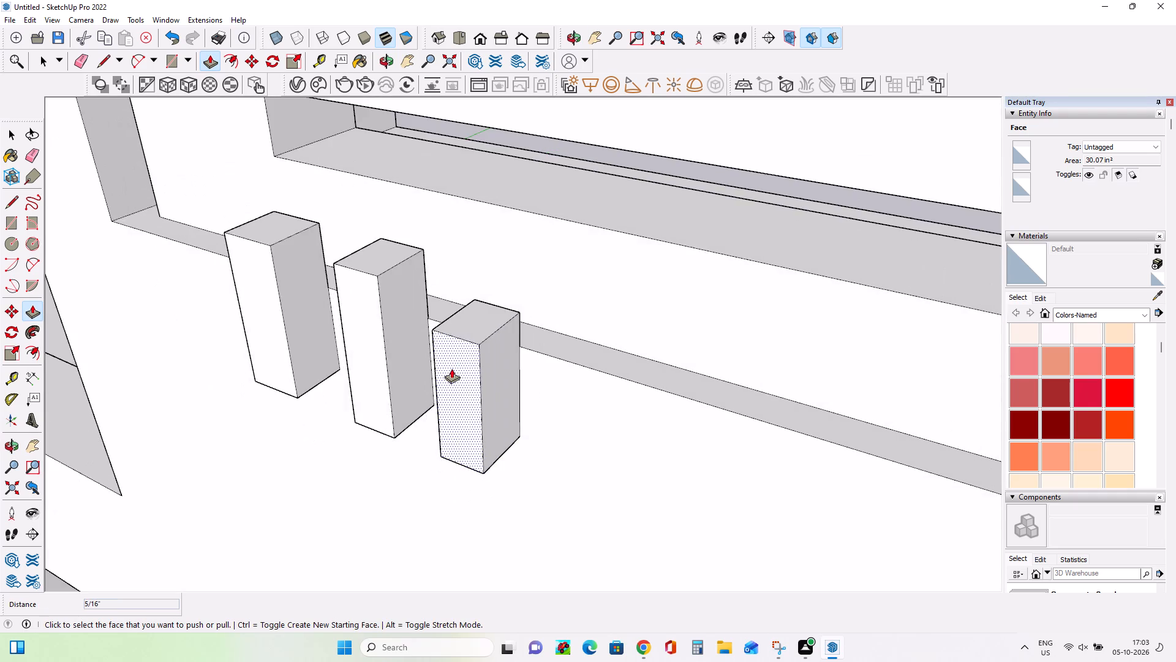
scroll(451, 368, down, 13)
middle_drag(457, 361, 626, 230)
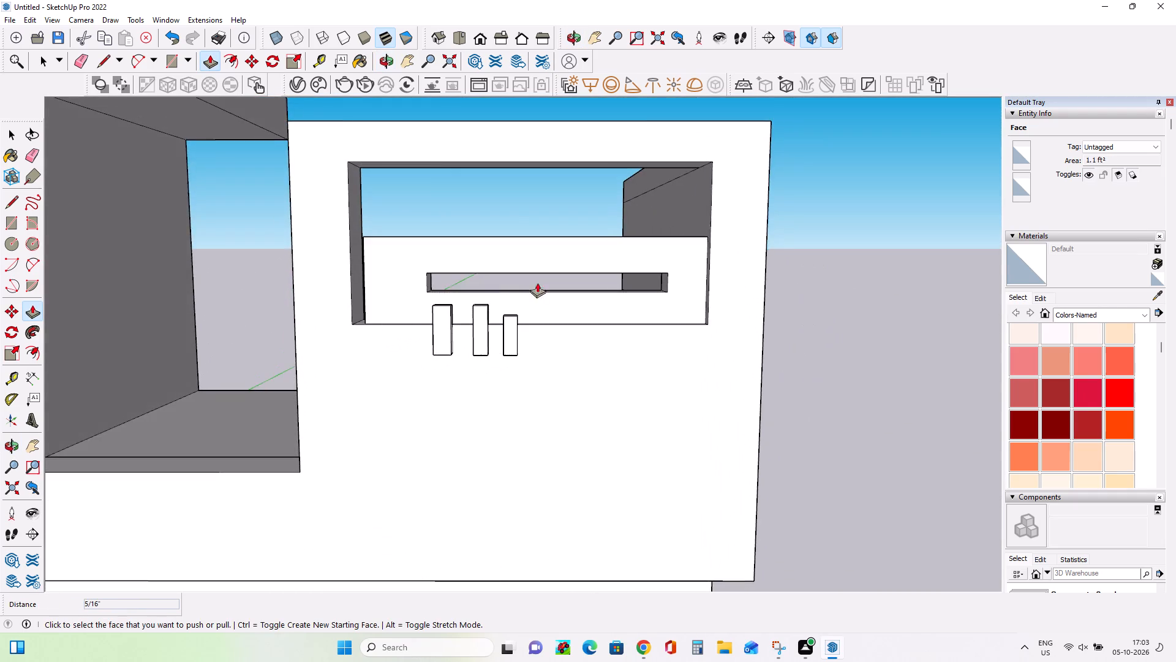
scroll(455, 306, up, 5)
middle_drag(508, 305, 522, 382)
click(437, 312)
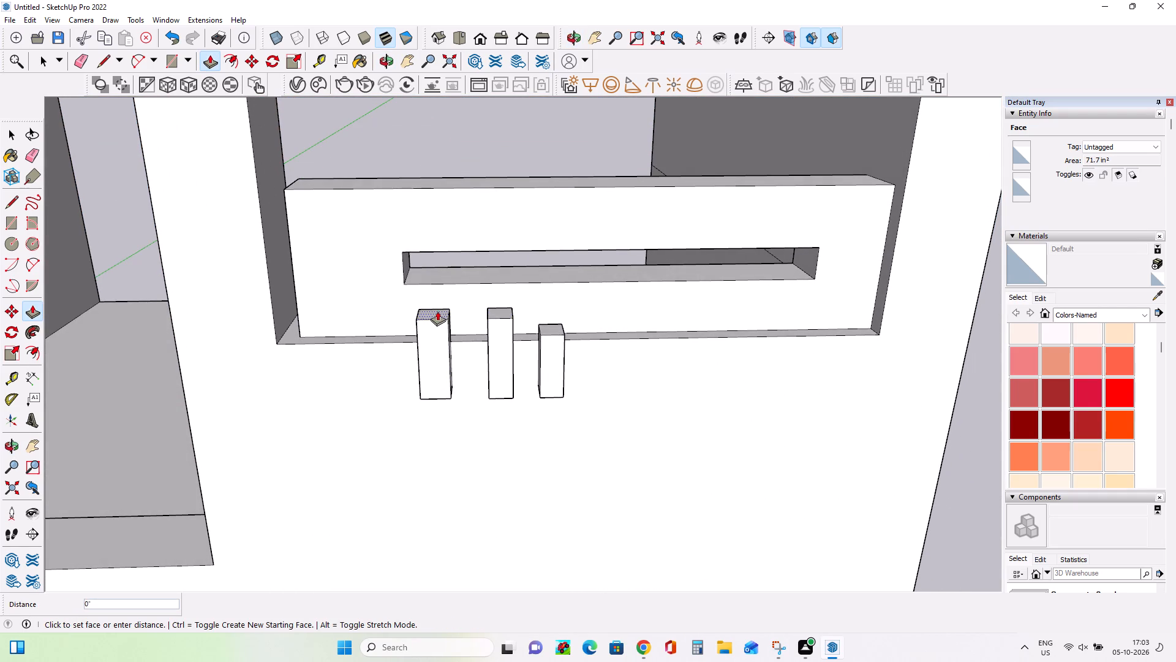
click(443, 289)
Pull the second block's side face outward about 1 7/16 in toward the first block to widen it.
middle_drag(527, 381, 535, 344)
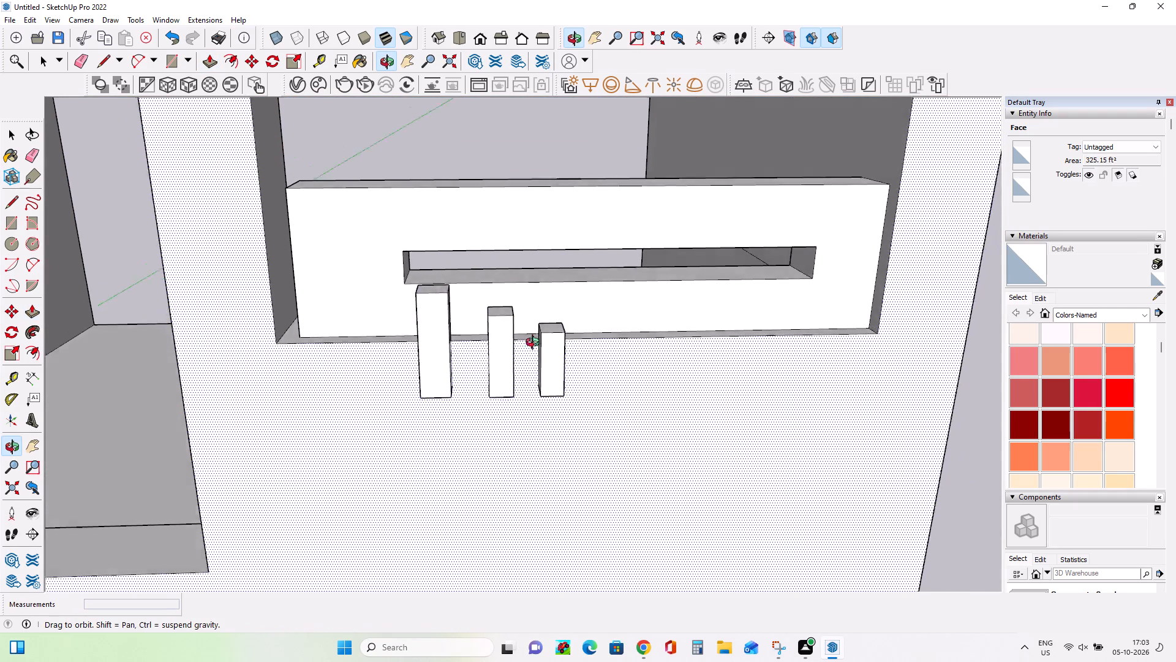
middle_drag(535, 344, 635, 267)
click(501, 340)
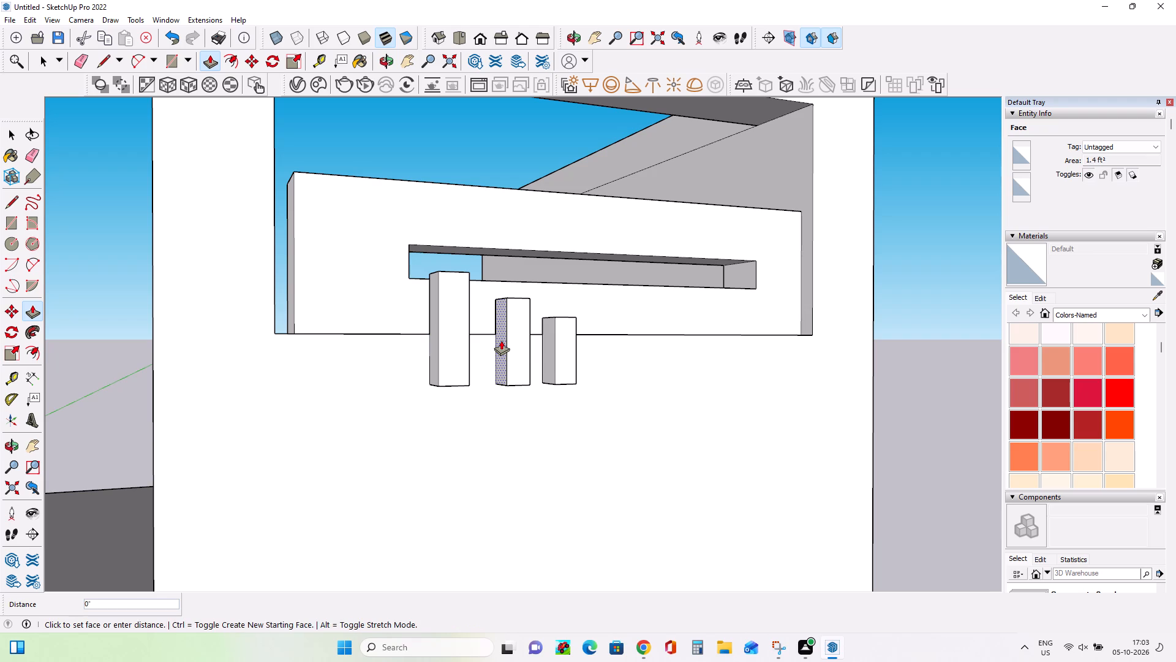
click(496, 341)
Examine the whole front elevation beside the reference image.
middle_drag(649, 382, 535, 393)
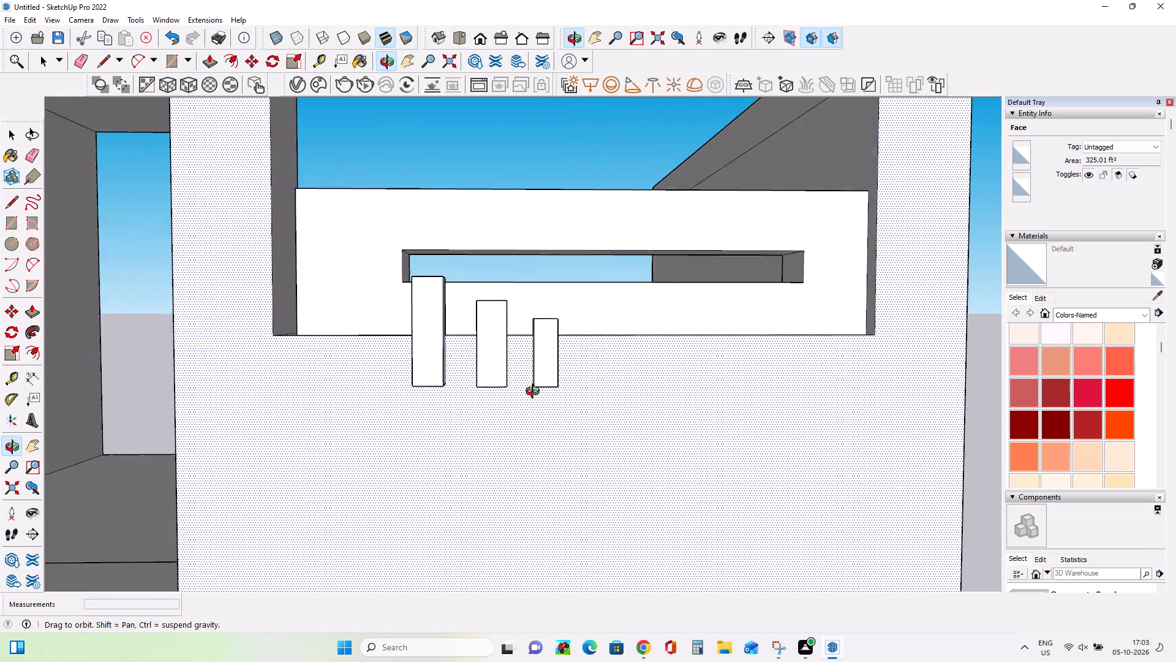
middle_drag(535, 393, 505, 398)
scroll(690, 393, down, 14)
scroll(699, 399, up, 1)
scroll(699, 399, down, 8)
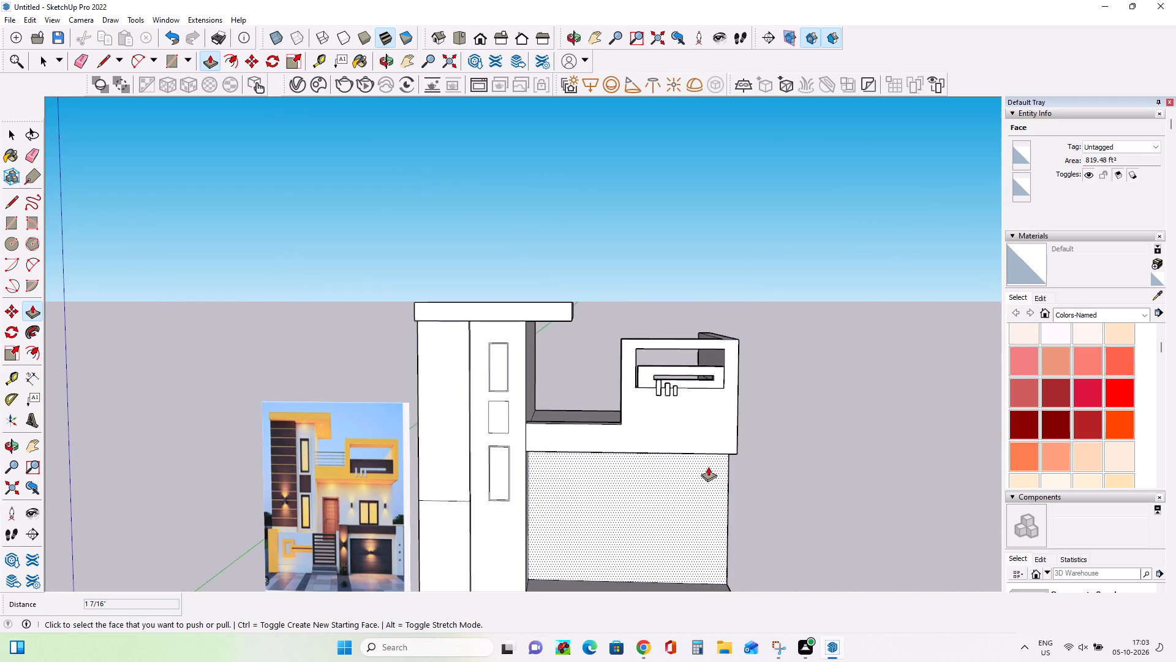
scroll(706, 468, down, 5)
scroll(687, 552, up, 6)
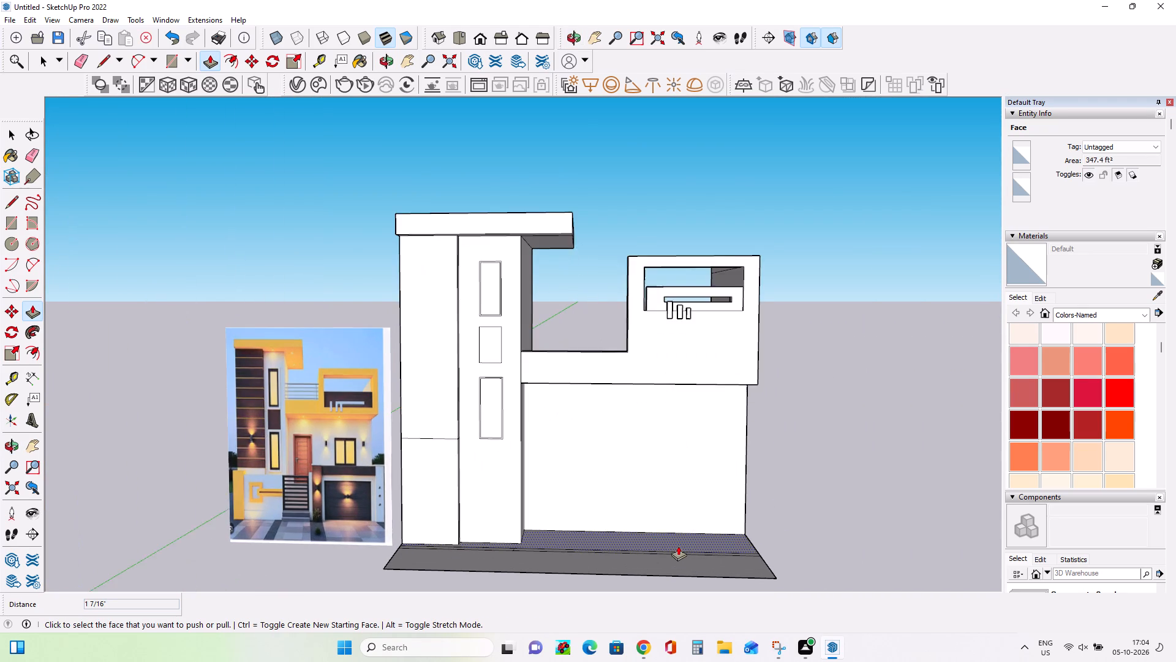
scroll(678, 546, up, 1)
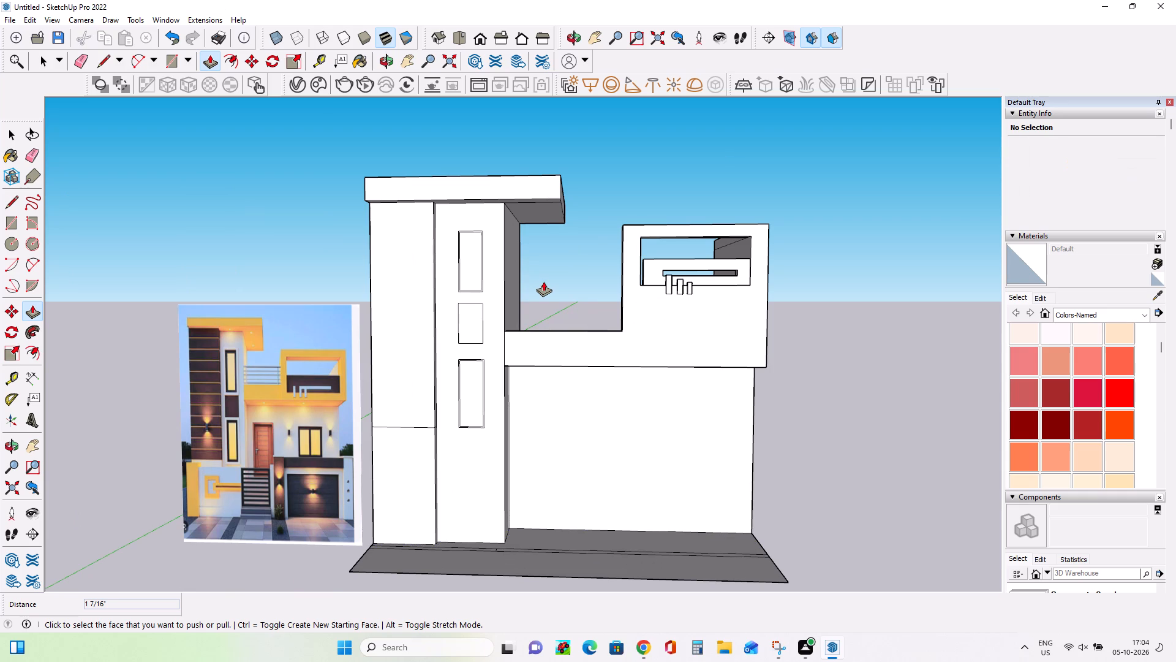
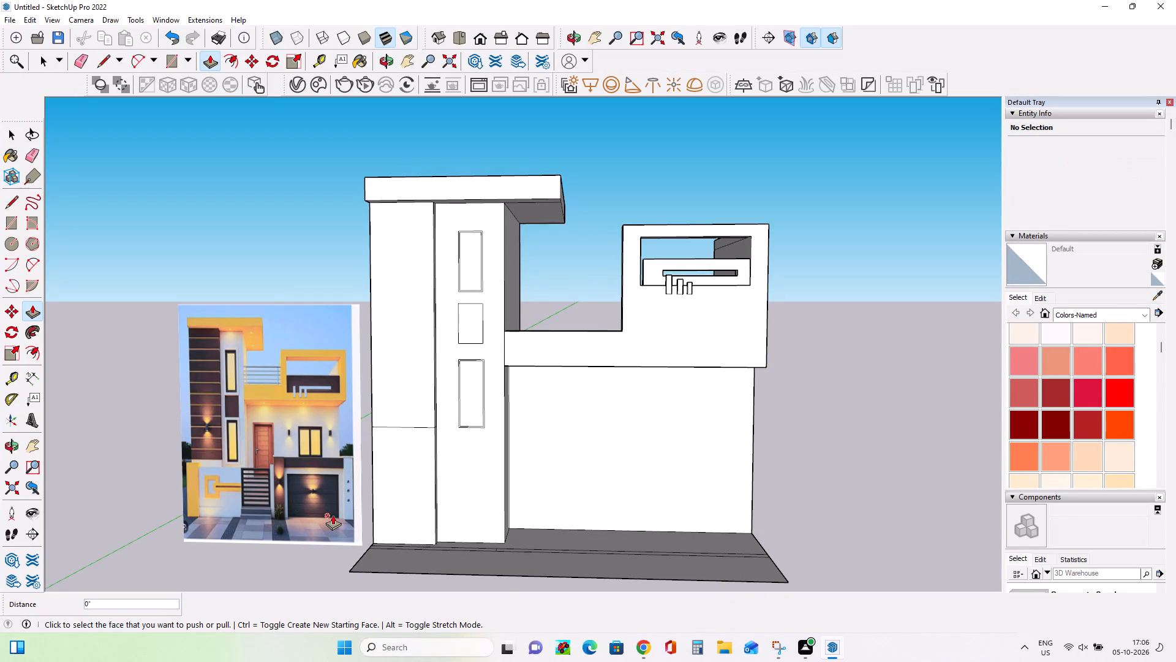
Draw a floor rectangle about 24' 3 11/16" by 6' 11 1/4" from the tower's base corner back to the ground-floor wall.
scroll(333, 515, down, 2)
scroll(333, 516, up, 7)
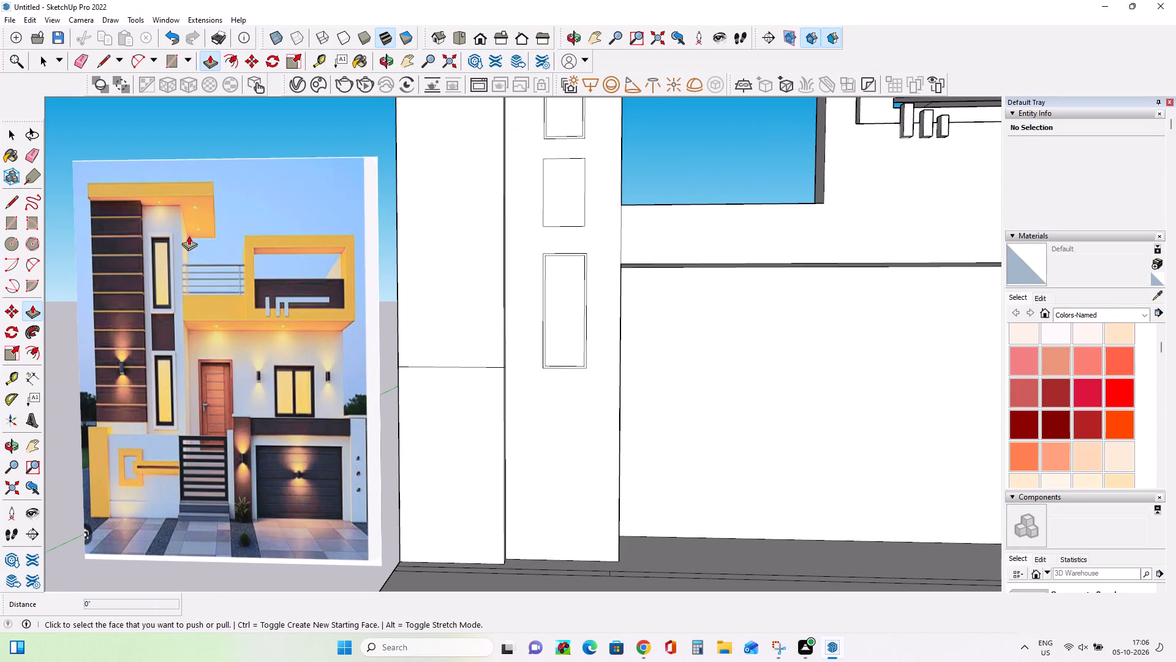
scroll(364, 425, down, 3)
scroll(633, 515, down, 3)
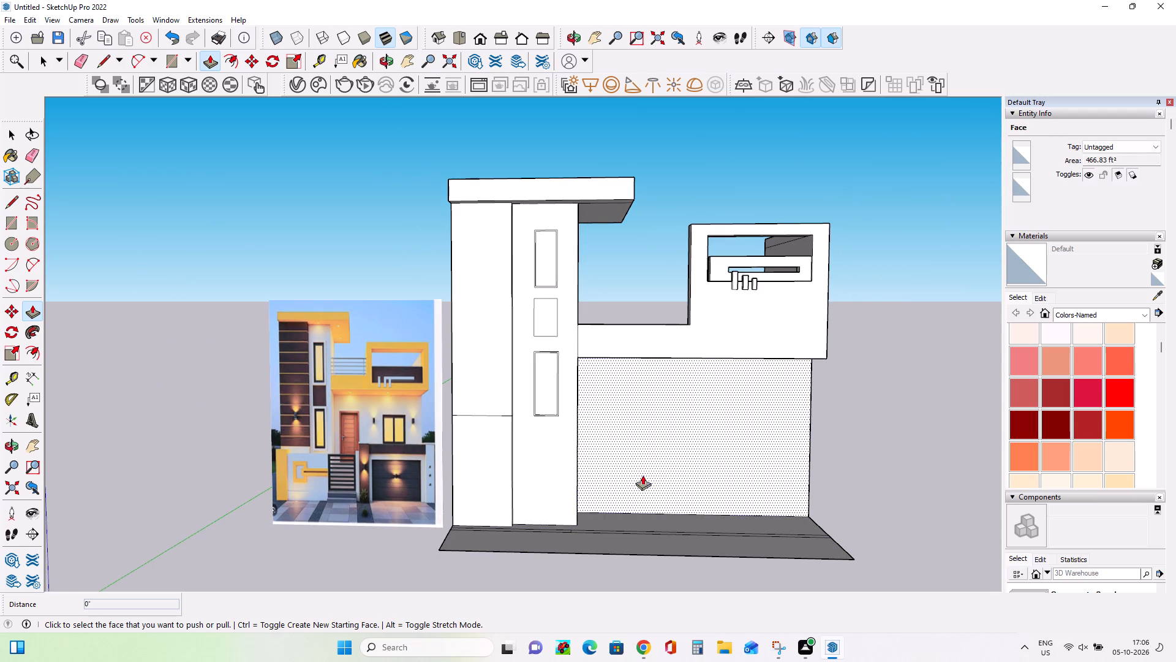
middle_drag(637, 510, 656, 572)
scroll(663, 544, up, 1)
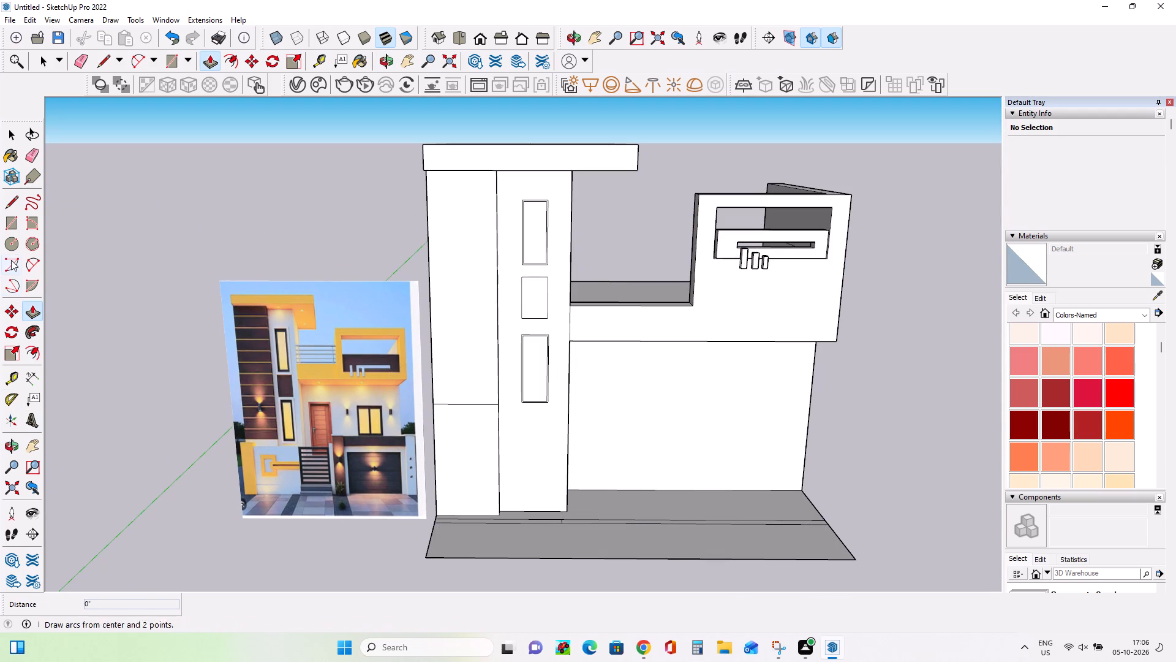
click(11, 229)
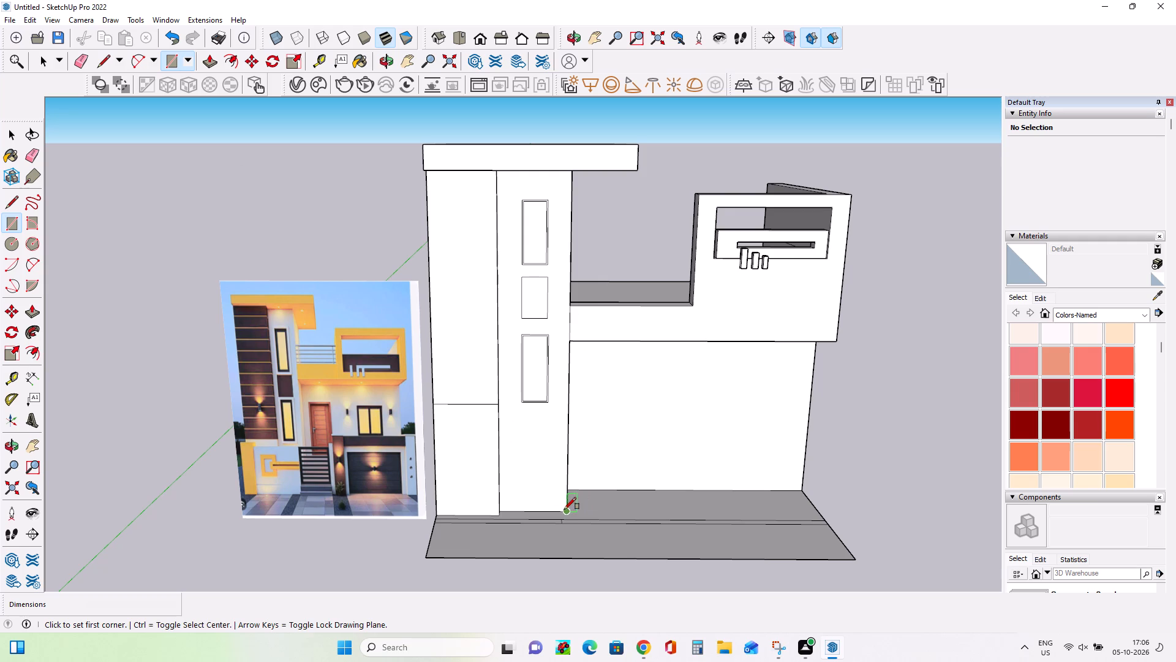
click(567, 512)
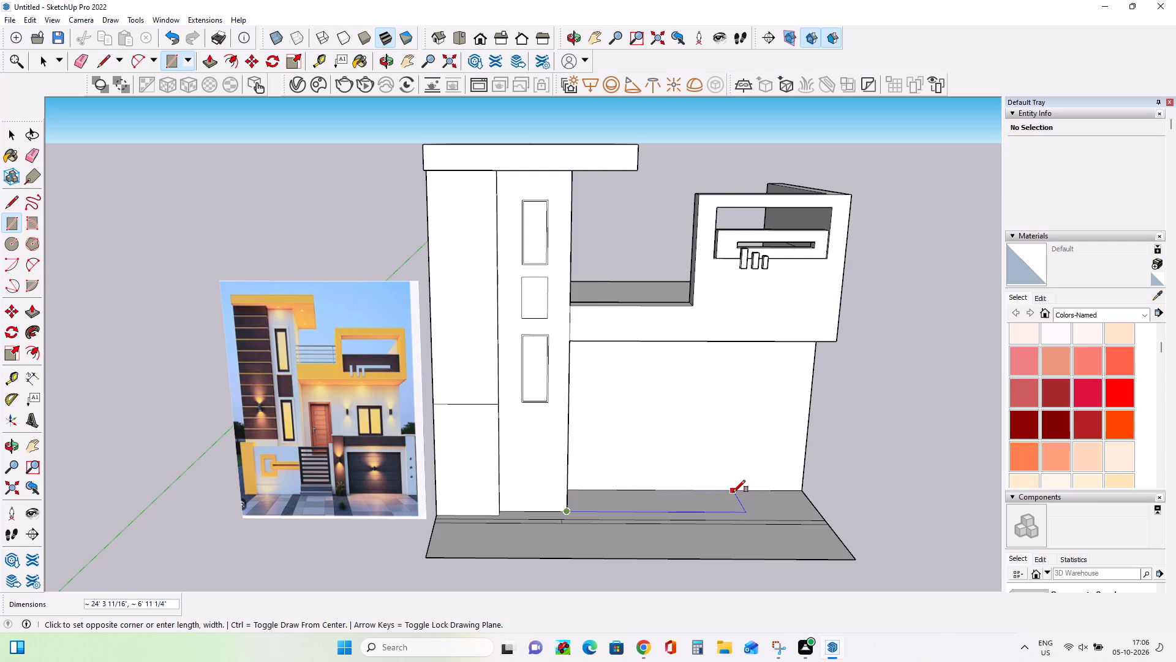
click(733, 492)
Draw an adjoining floor rectangle about 9' 10 7/8" by 6' 11 1/4" reaching the far end of the ground-floor wall.
scroll(749, 509, up, 1)
middle_drag(749, 509, 746, 532)
click(741, 506)
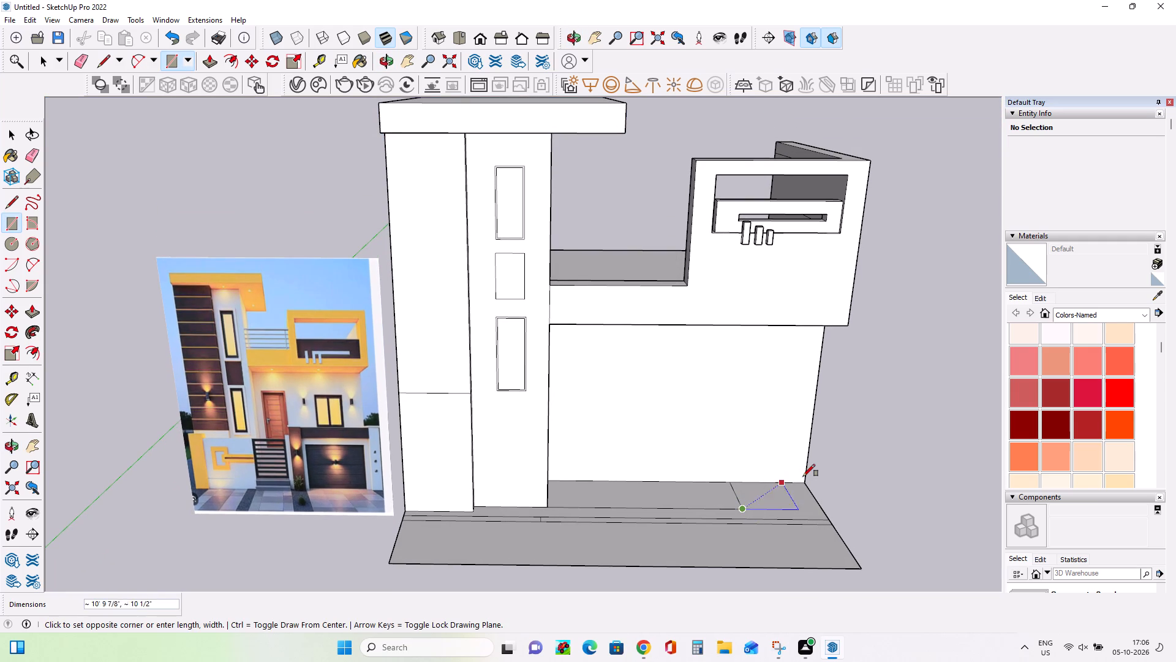
click(805, 477)
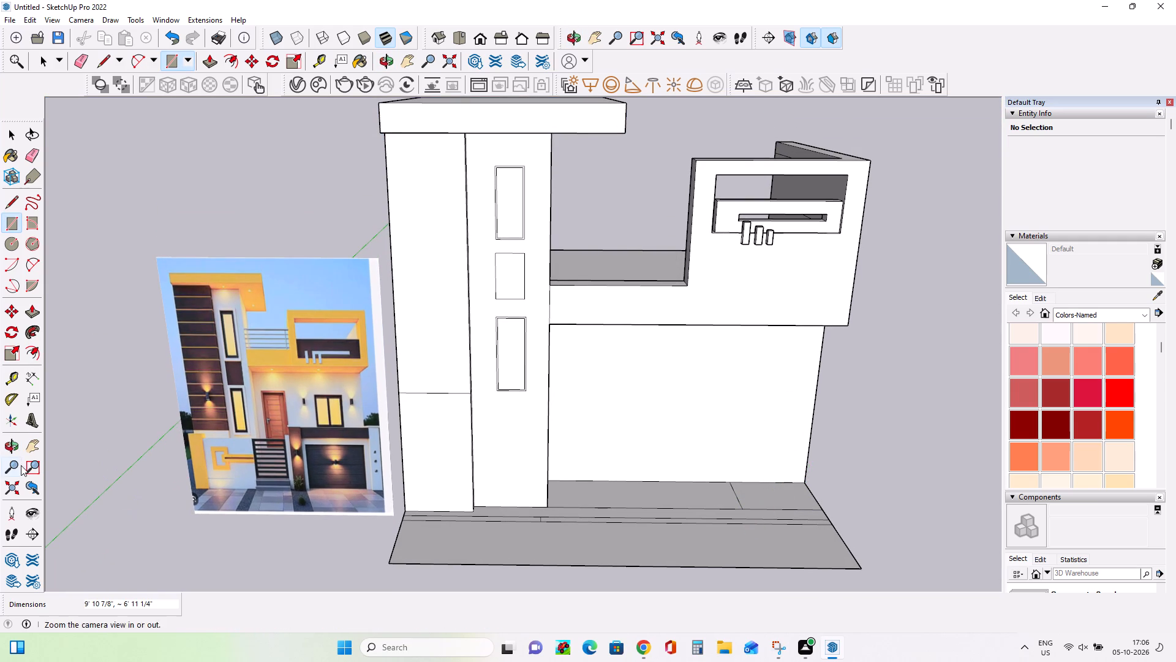
Push/Pull both floor rectangles up about 3' 6 15/16" to form a raised platform along the ground-floor wall.
click(31, 313)
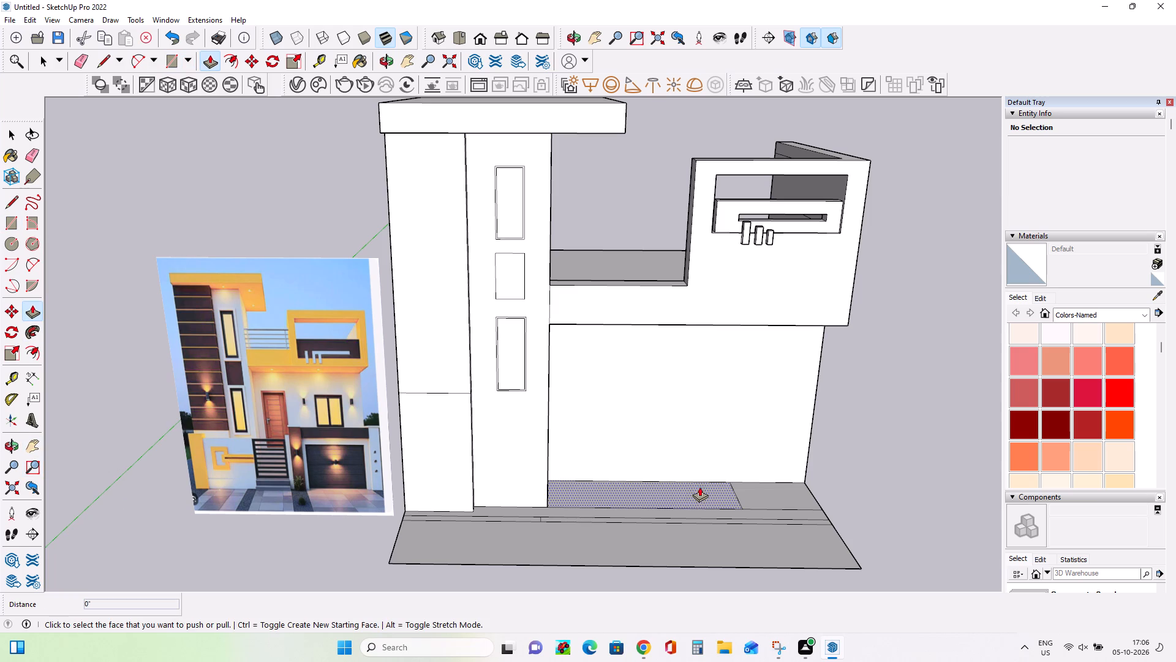
click(684, 492)
click(682, 466)
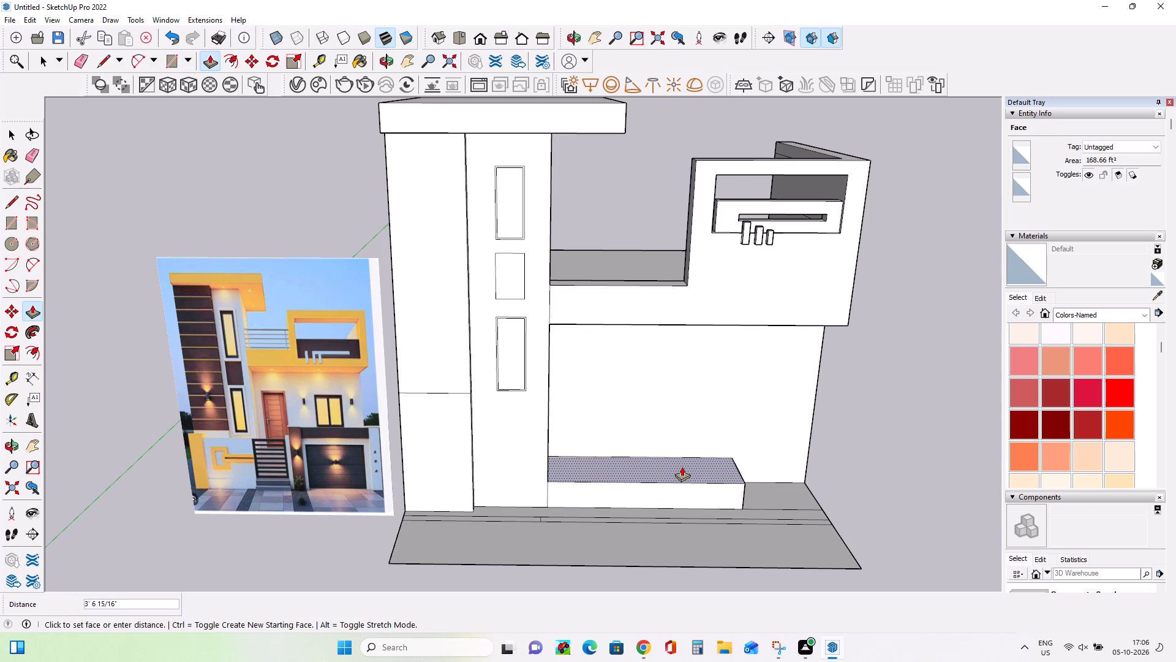
click(778, 479)
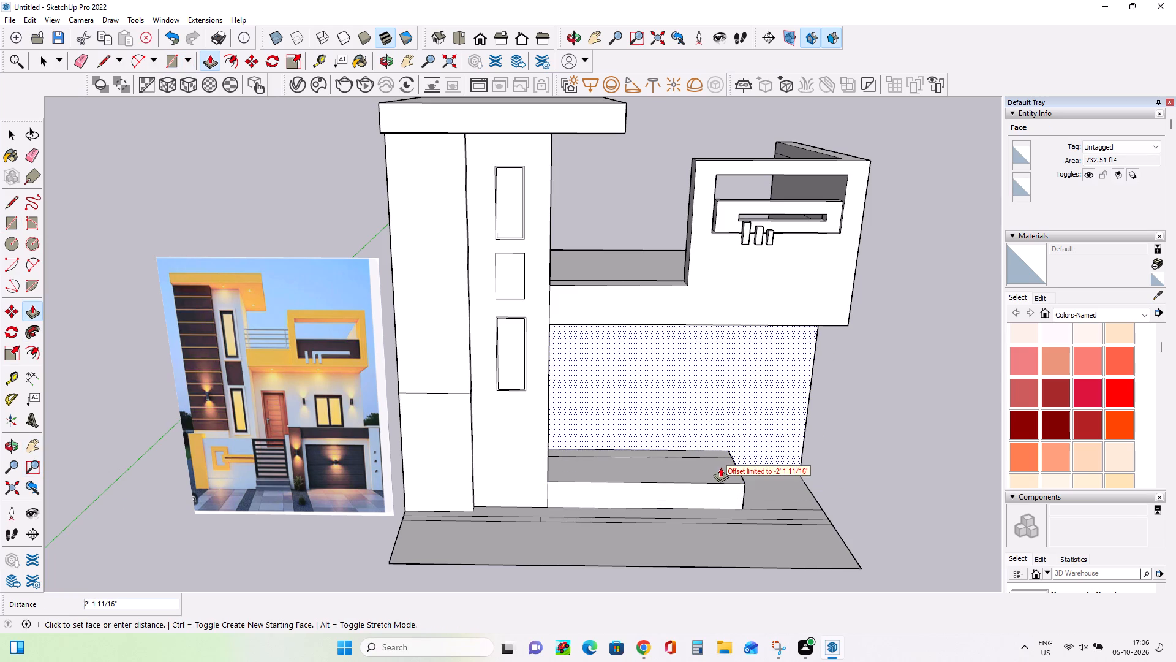
key(Escape)
click(782, 489)
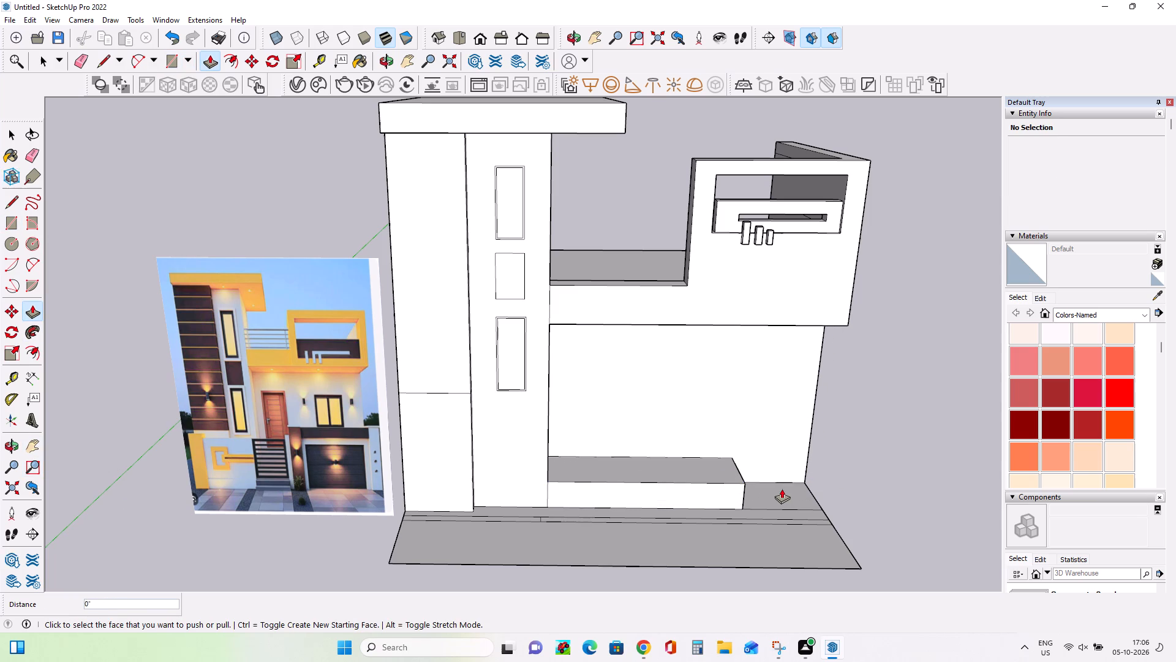
click(718, 477)
Offset the top edges of the platform's shorter end section inward by 1'.
middle_drag(792, 467, 813, 555)
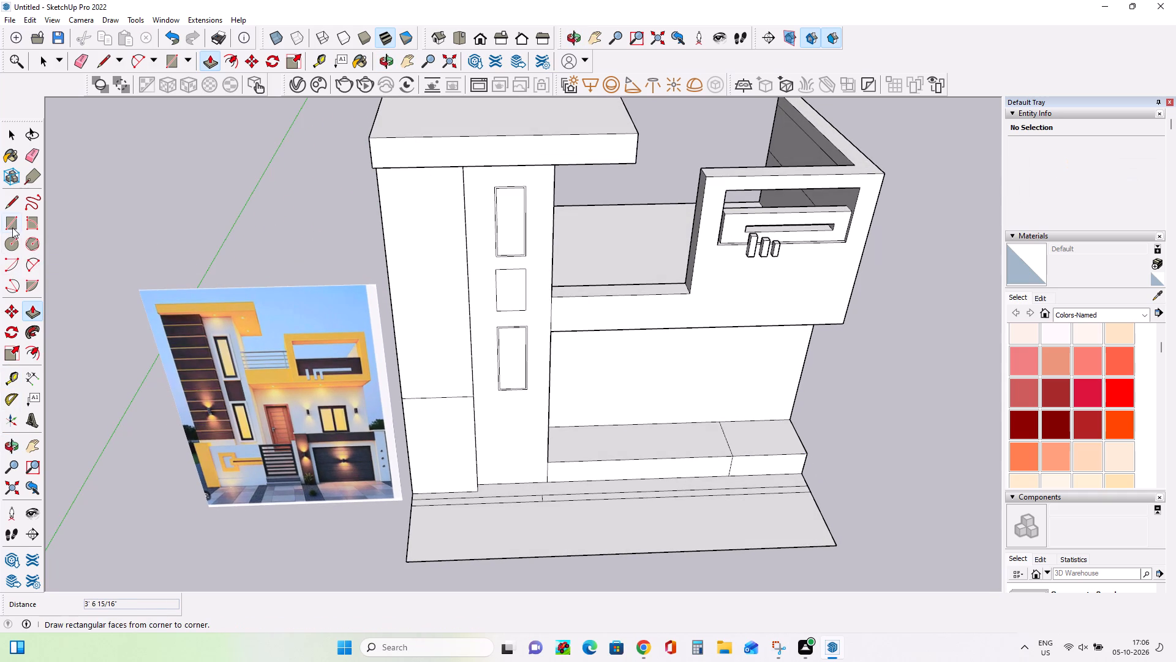
click(12, 227)
scroll(788, 451, up, 2)
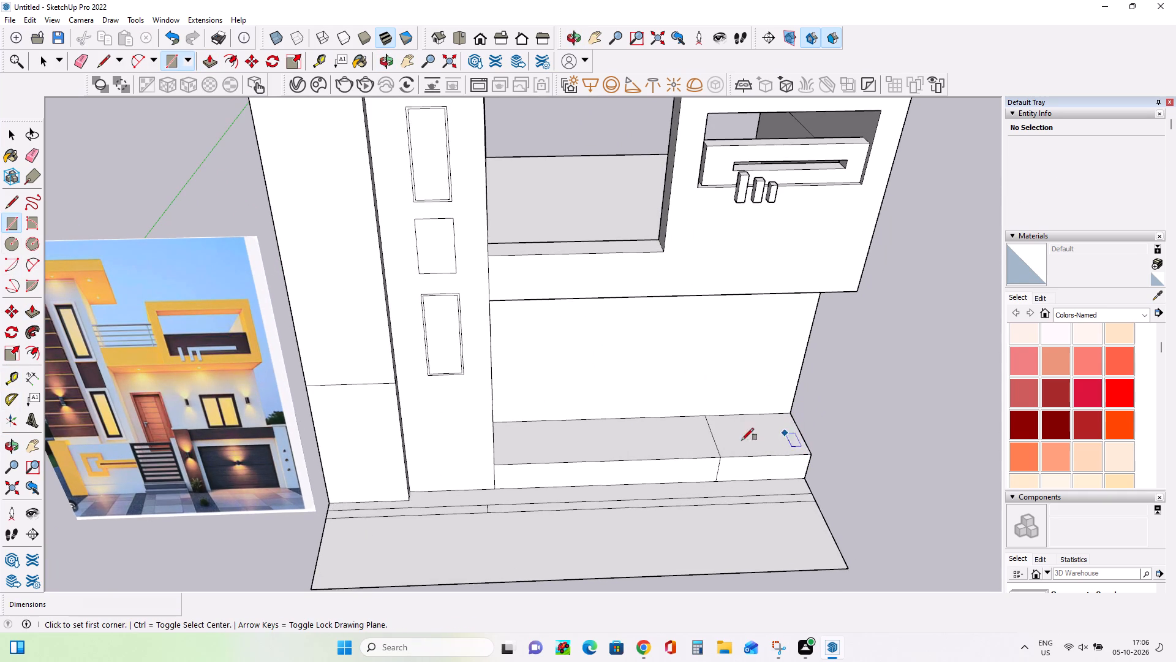
scroll(725, 454, up, 7)
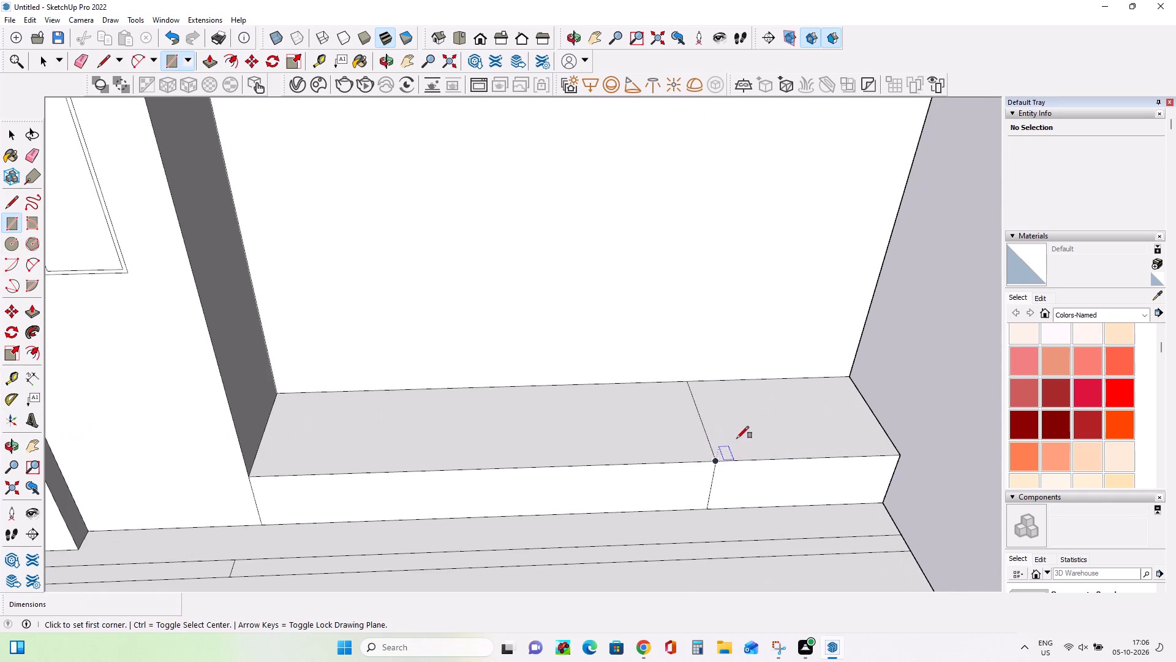
click(31, 342)
click(29, 353)
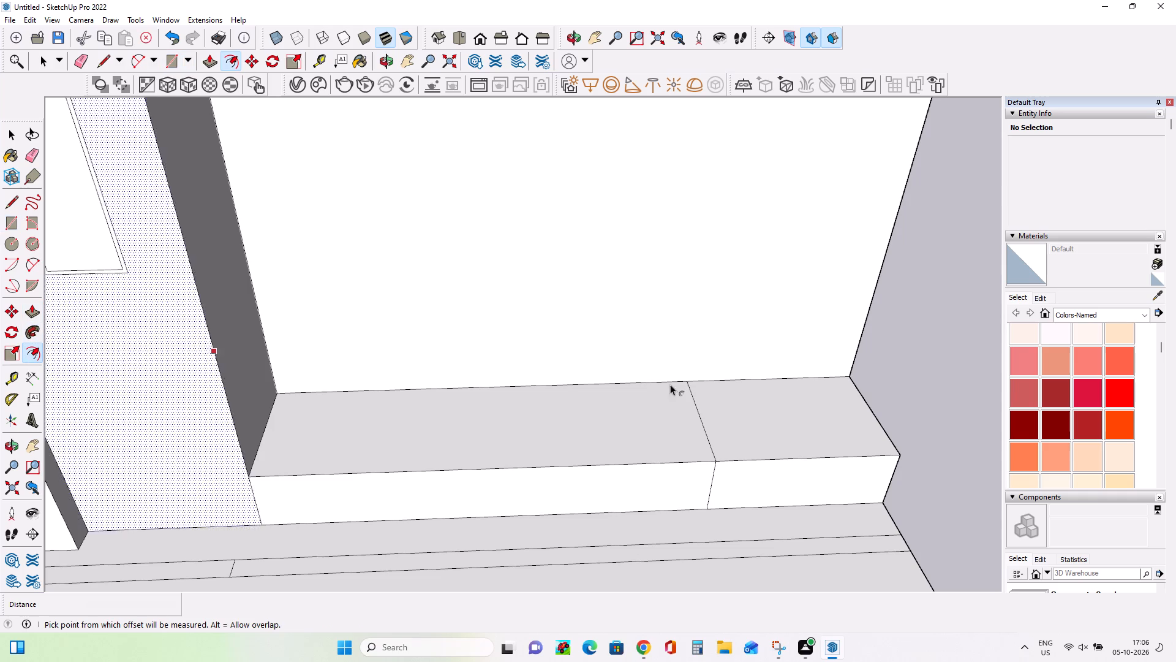
click(788, 414)
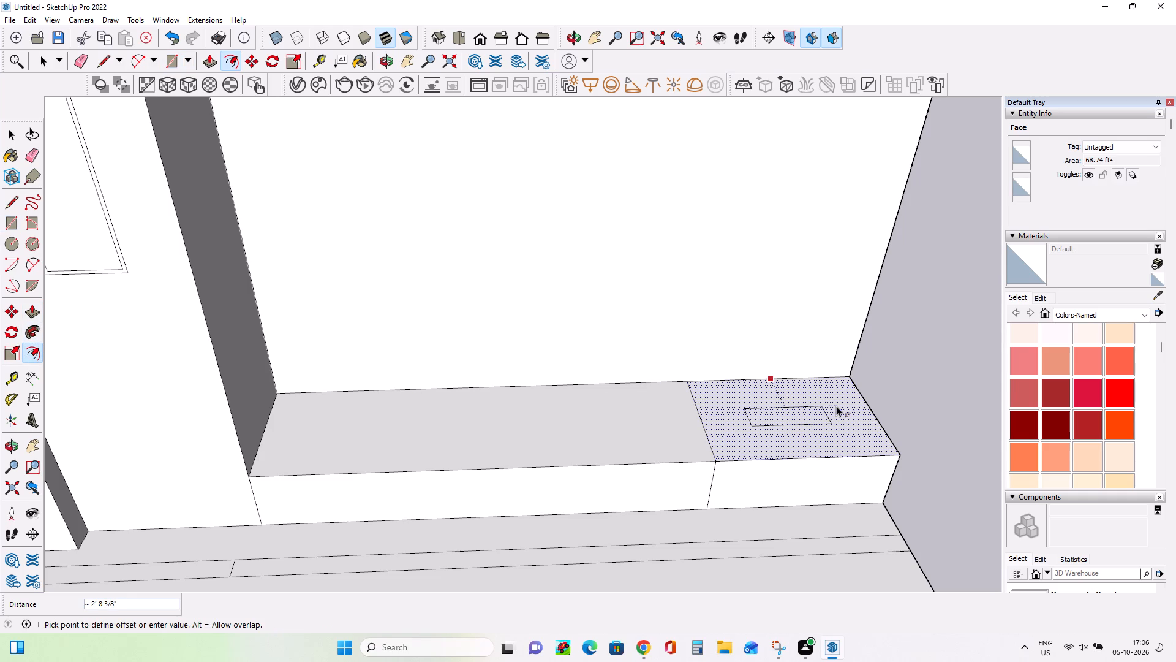
text(1')
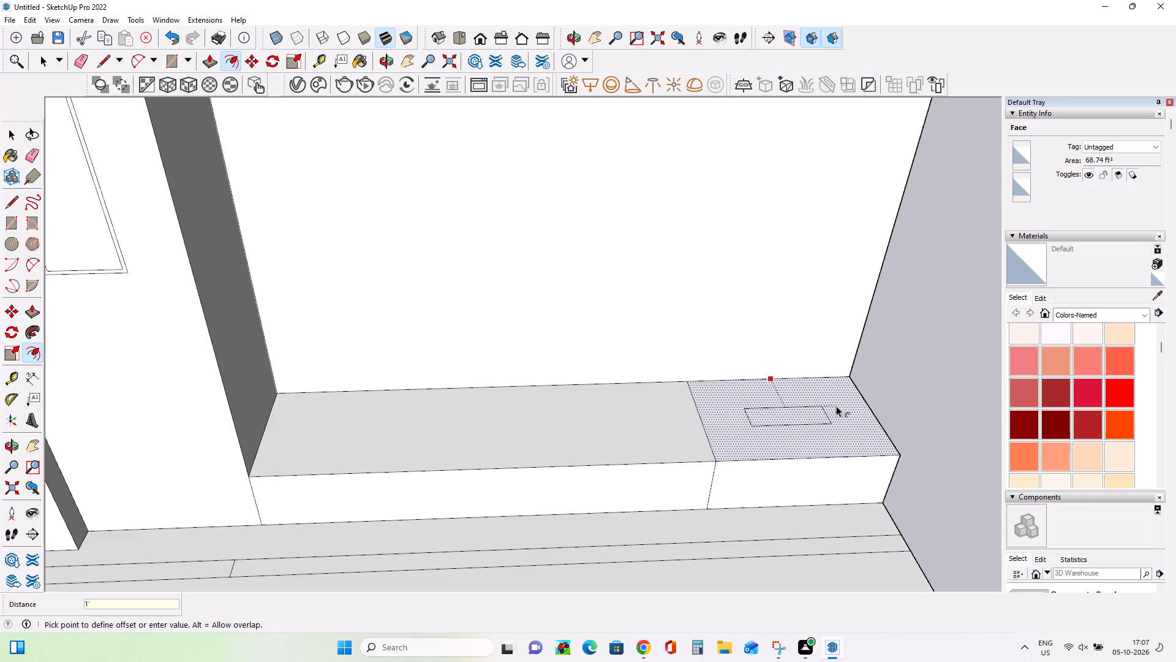
key(Return)
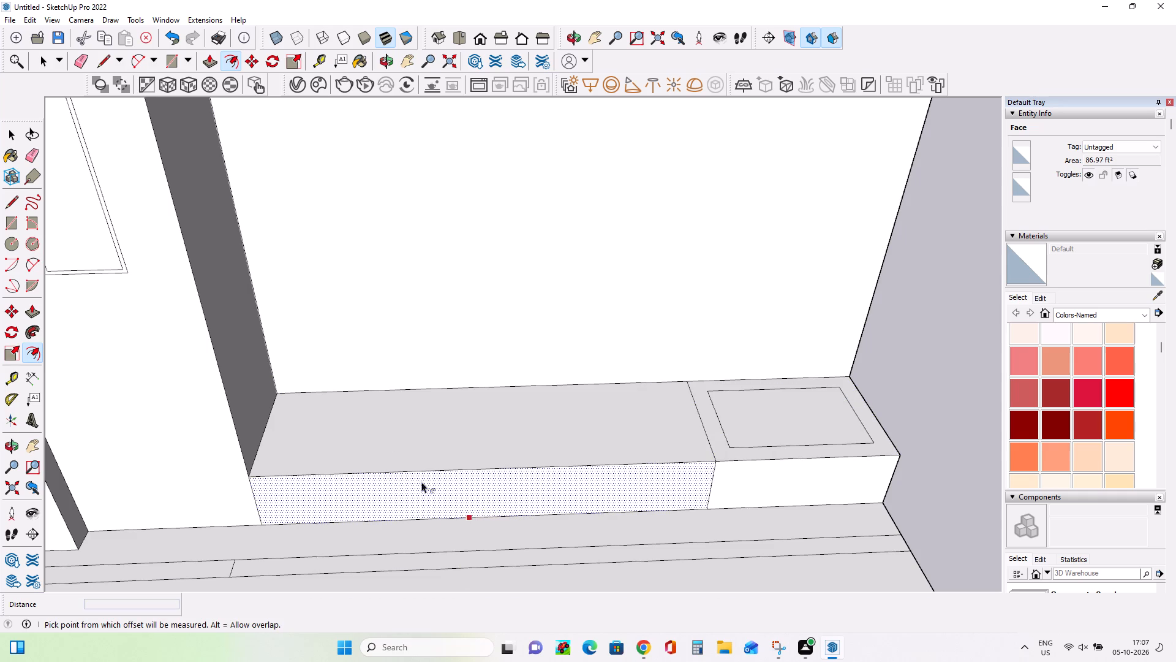
Push the inset face of the platform's end section down to hollow it out as an open box.
click(37, 313)
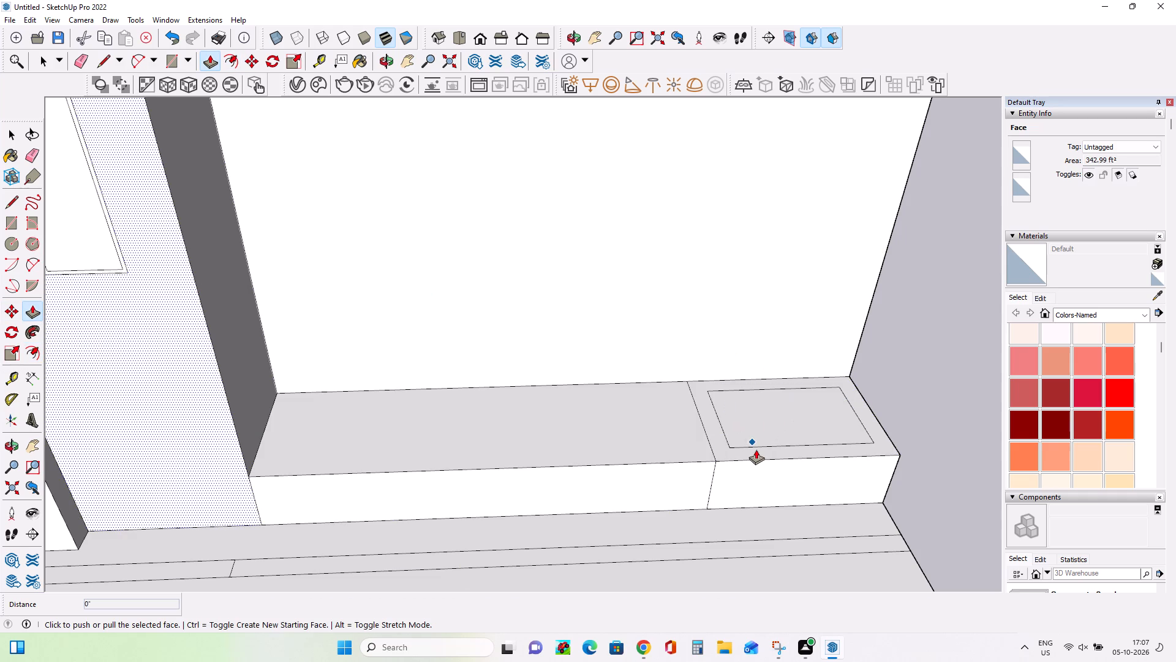
click(761, 428)
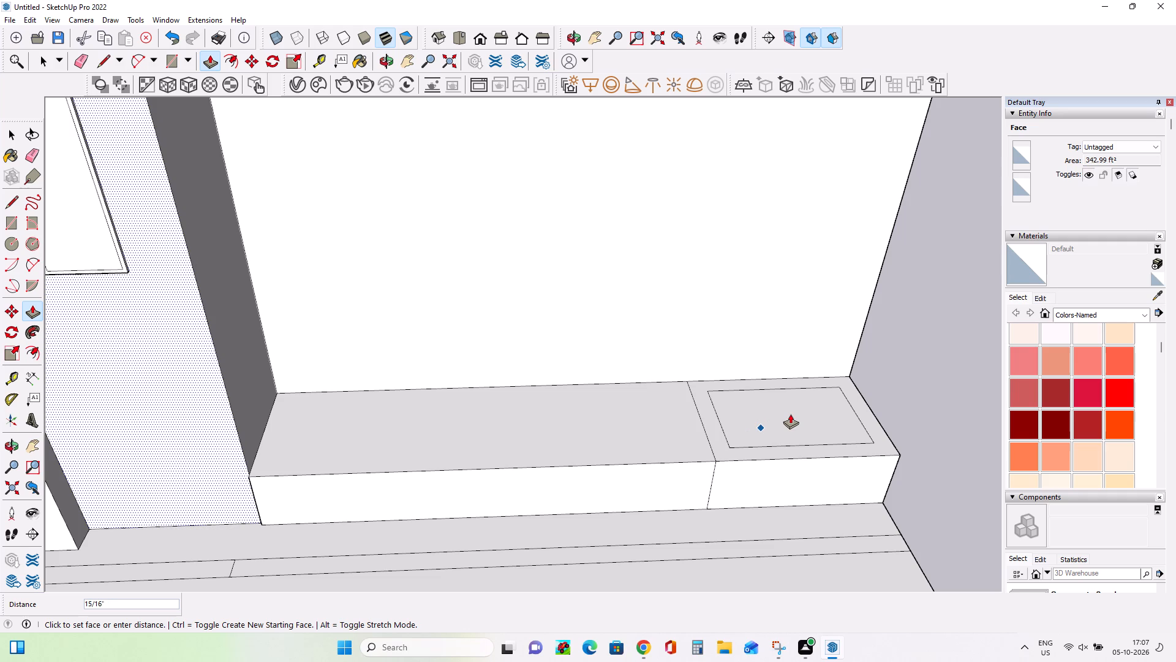
key(Escape)
click(788, 428)
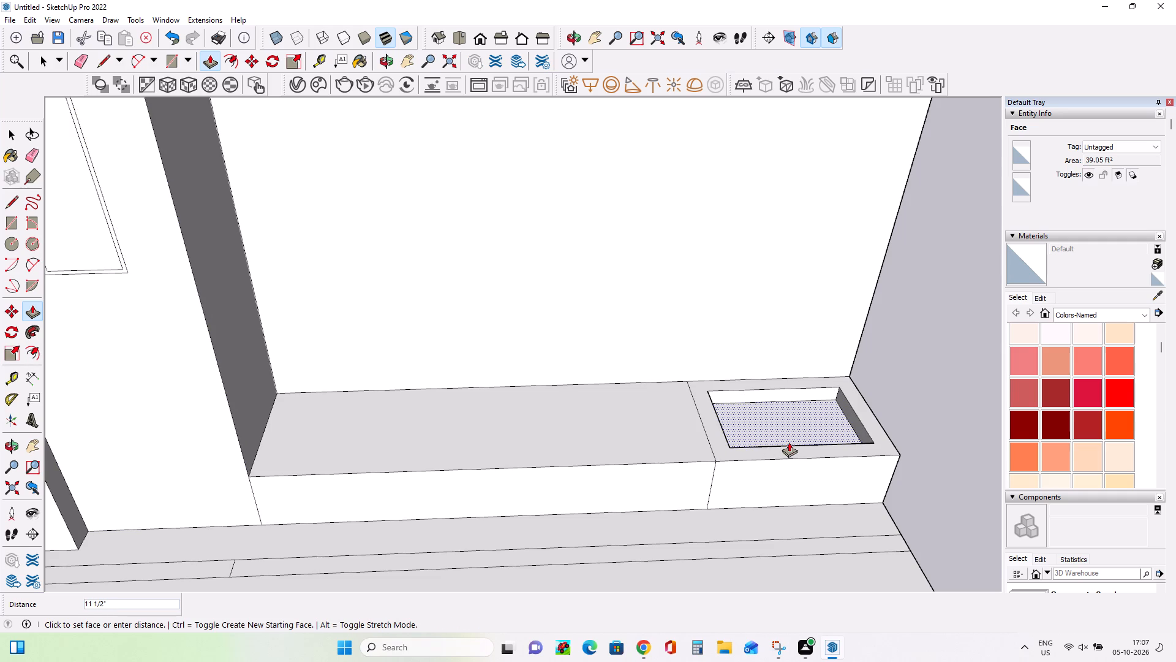
click(789, 442)
scroll(791, 415, up, 6)
drag(791, 410, 791, 417)
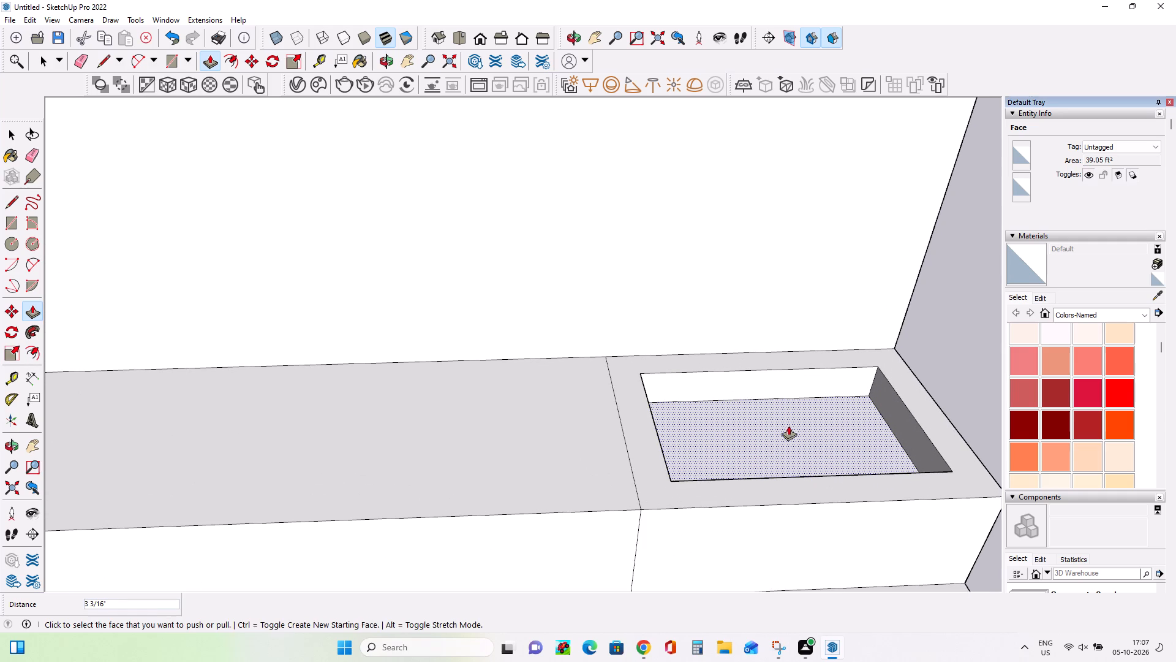
click(777, 443)
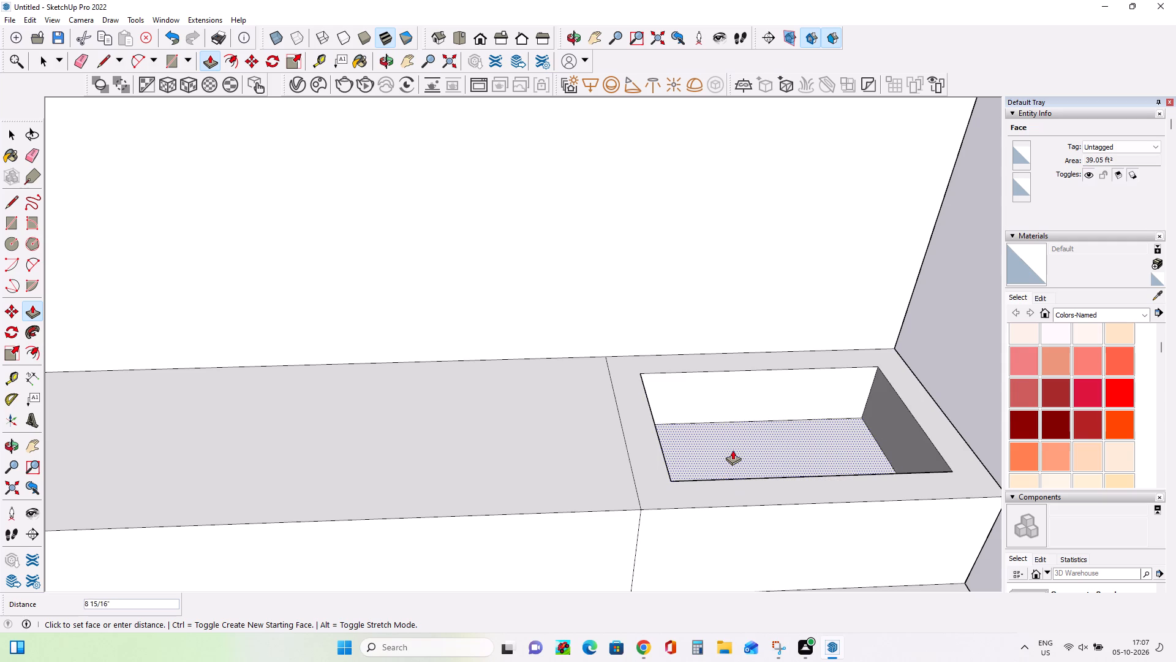
click(734, 448)
Thin the open box's rim by pushing its four inner side faces outward, about 5 1/2" toward the platform and 4 3/8" at the front.
click(748, 392)
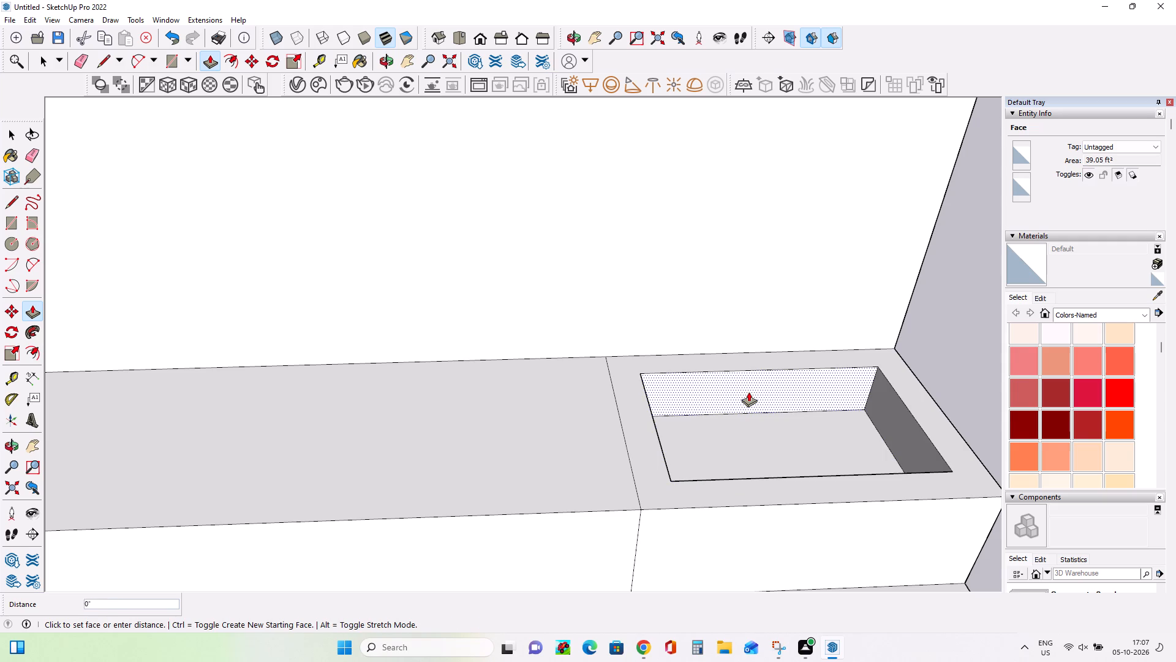
click(745, 381)
click(894, 411)
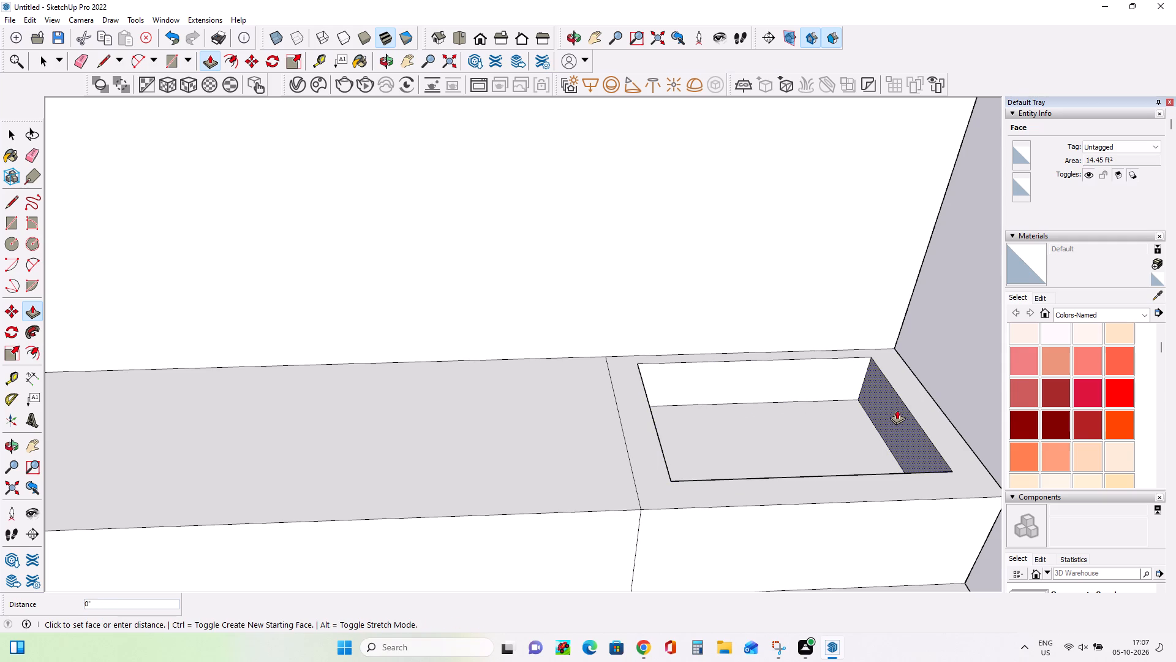
click(903, 407)
middle_drag(906, 471, 631, 484)
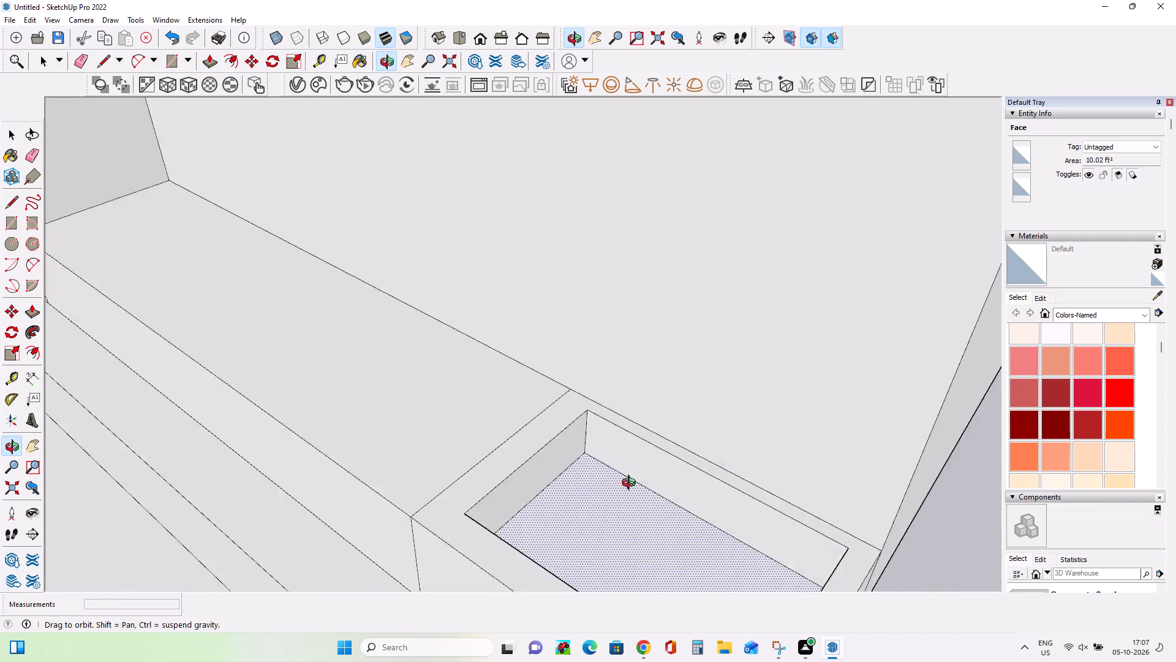
middle_drag(631, 484, 628, 484)
click(531, 470)
click(526, 455)
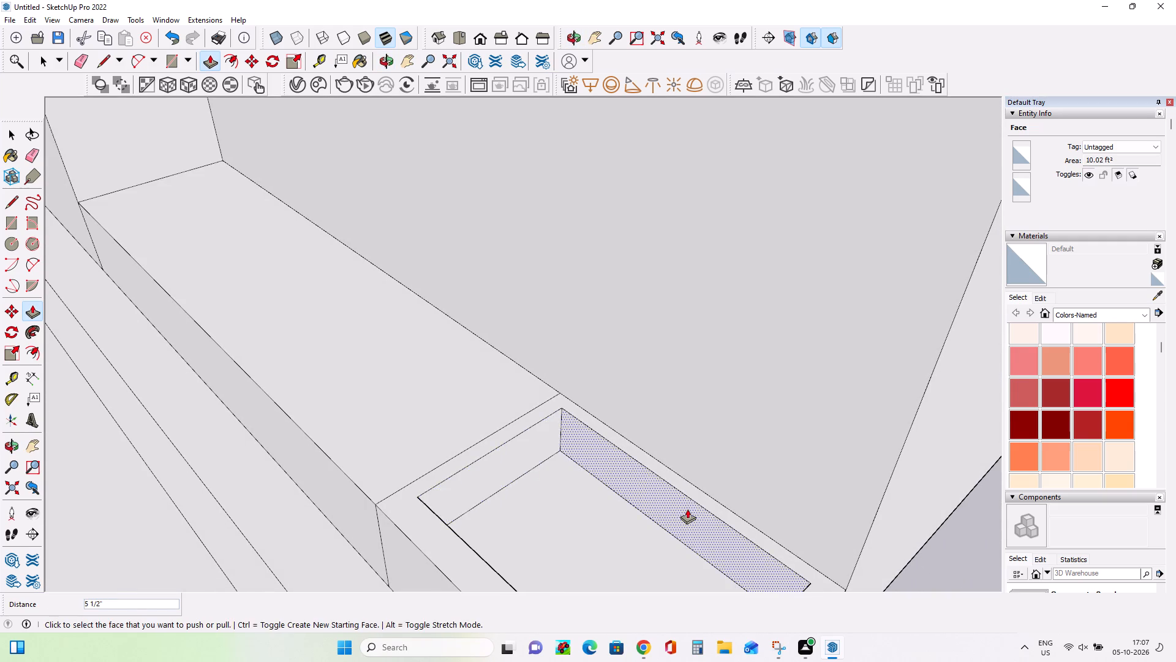
middle_drag(687, 509, 453, 535)
click(219, 516)
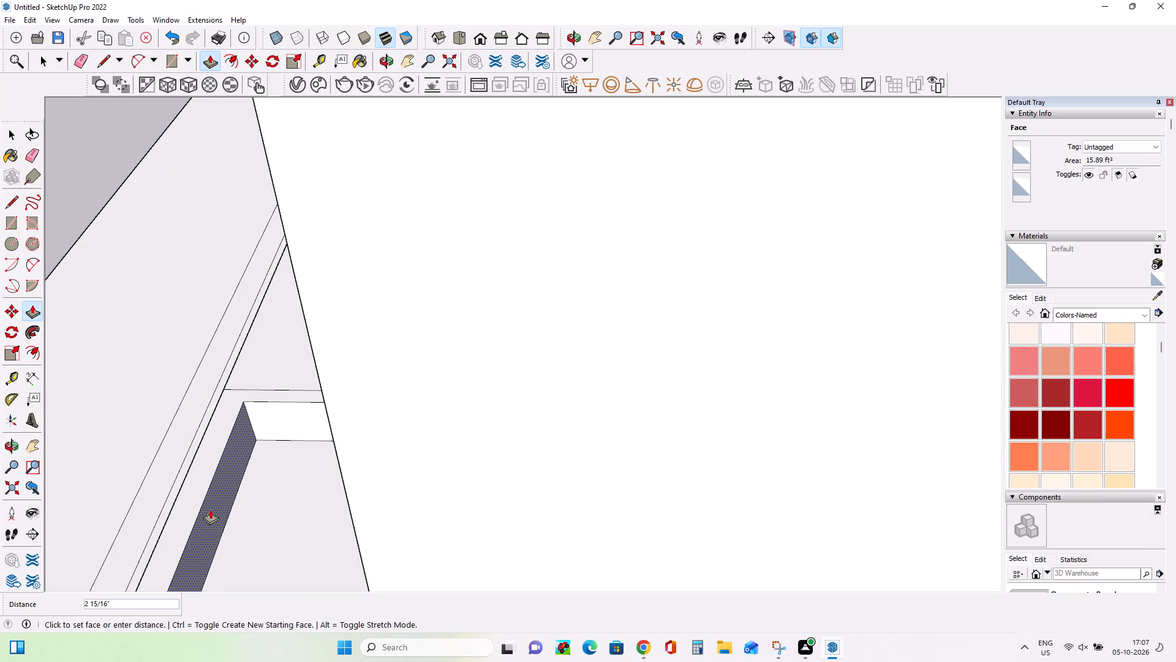
click(207, 506)
Draw three horizontal lines about 24' 3 11/16" long across the front face of the platform's longer section, dividing it into four strips.
middle_drag(223, 510, 647, 514)
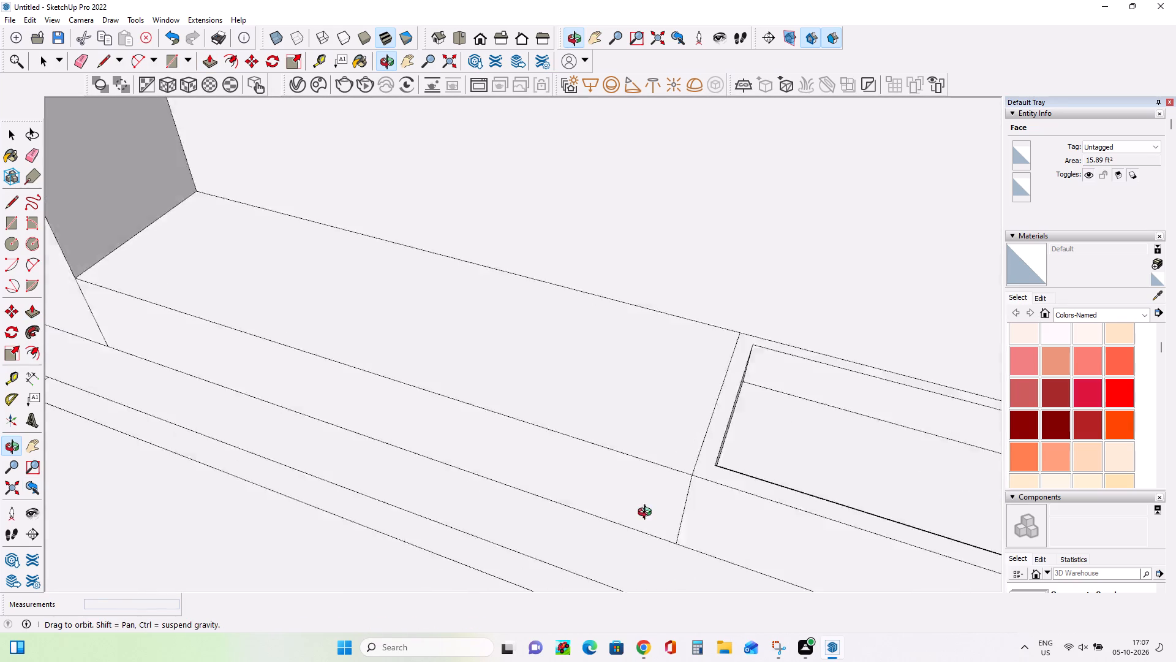
middle_drag(647, 514, 669, 508)
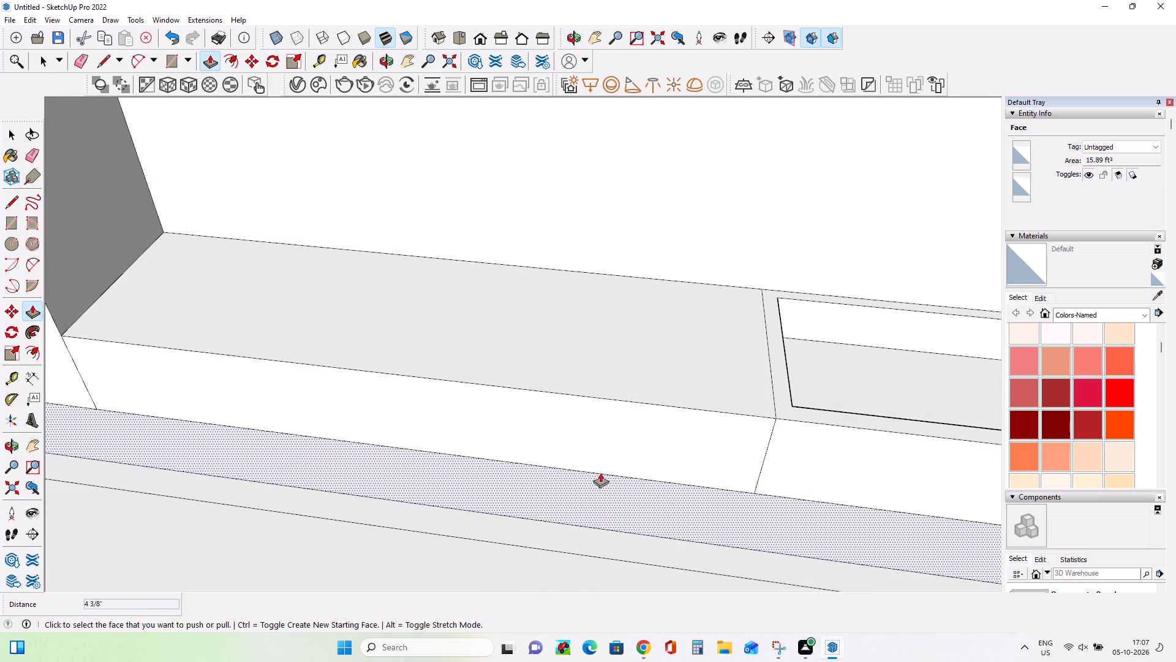
scroll(597, 439, down, 8)
middle_drag(721, 470, 797, 370)
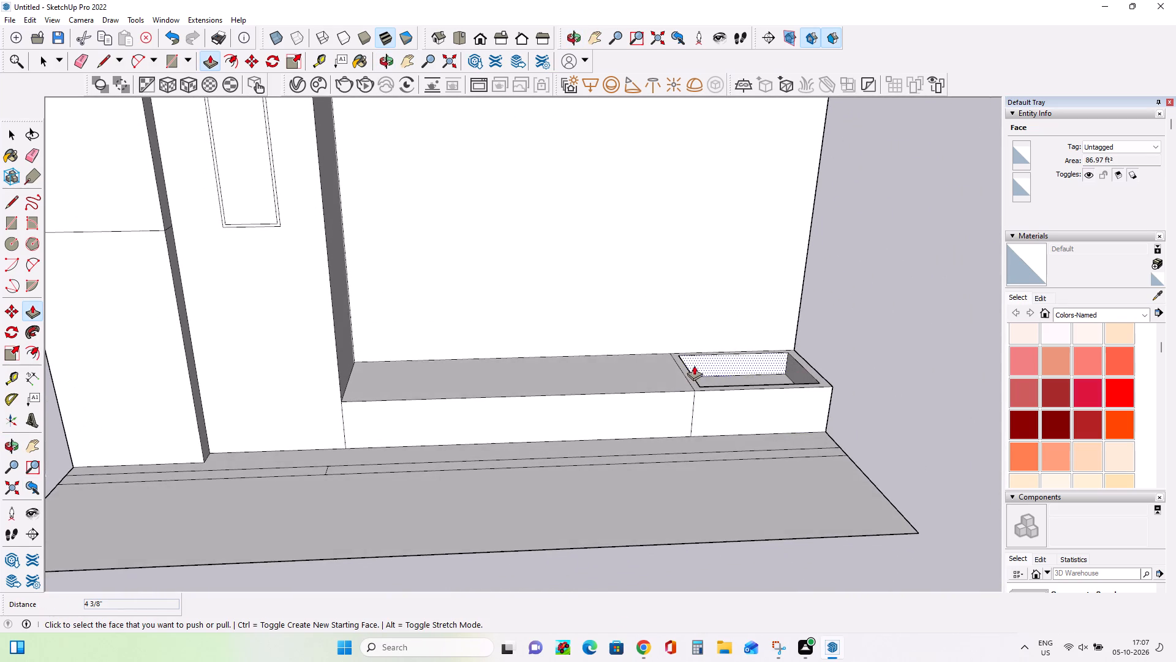
scroll(693, 367, up, 3)
scroll(541, 392, down, 2)
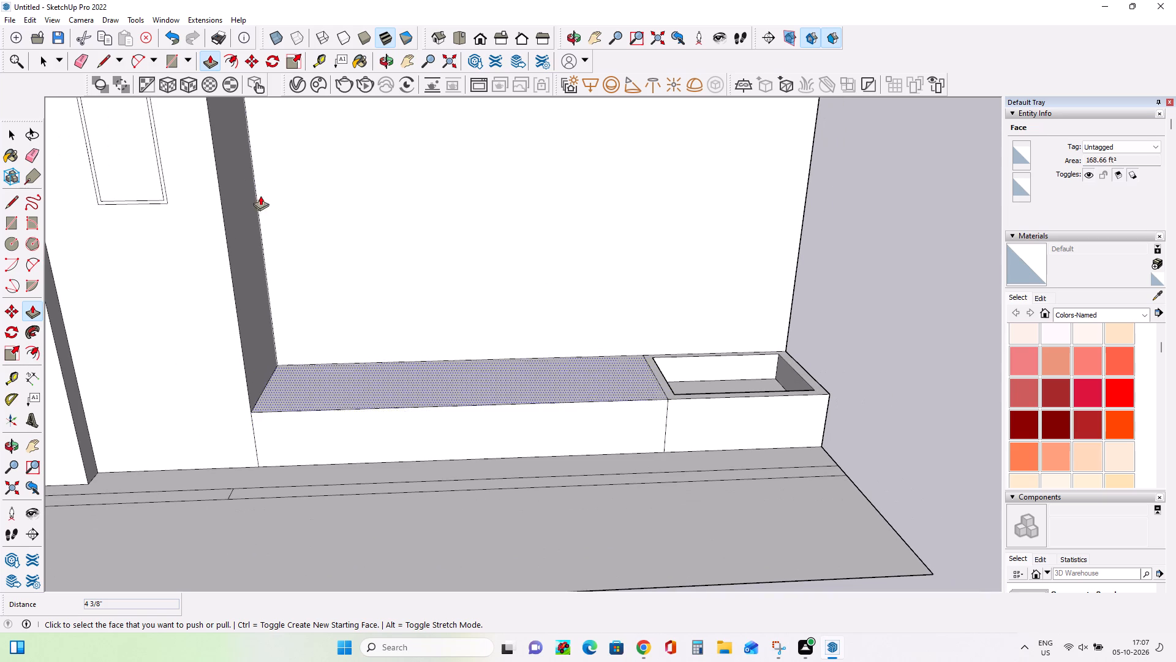
click(12, 200)
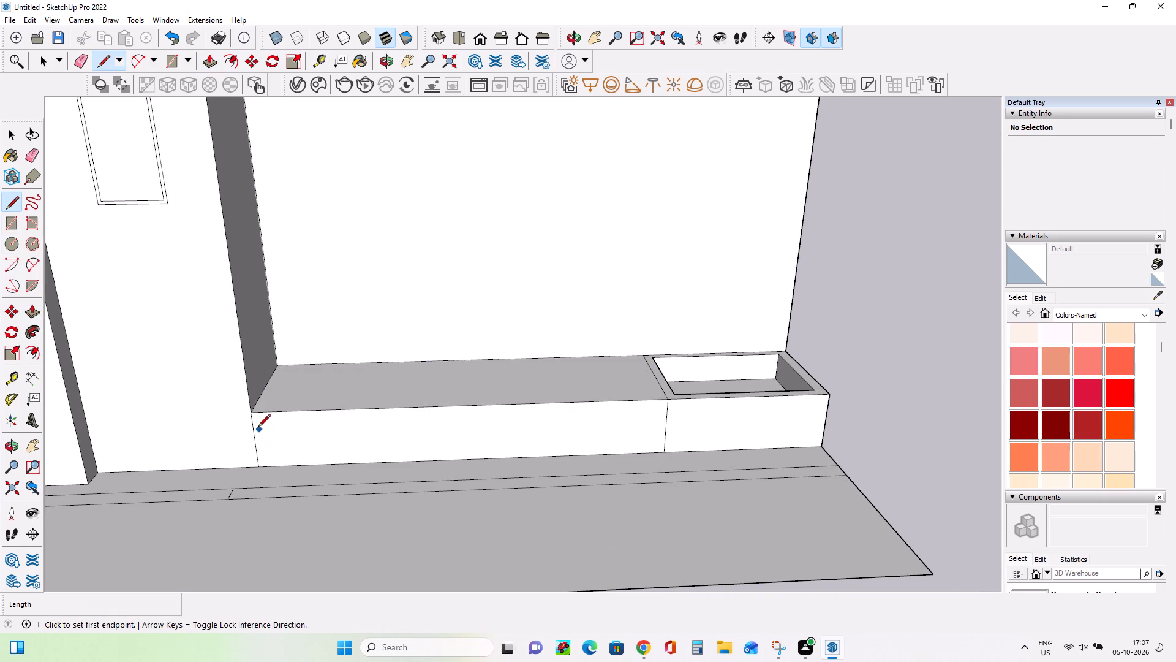
click(254, 425)
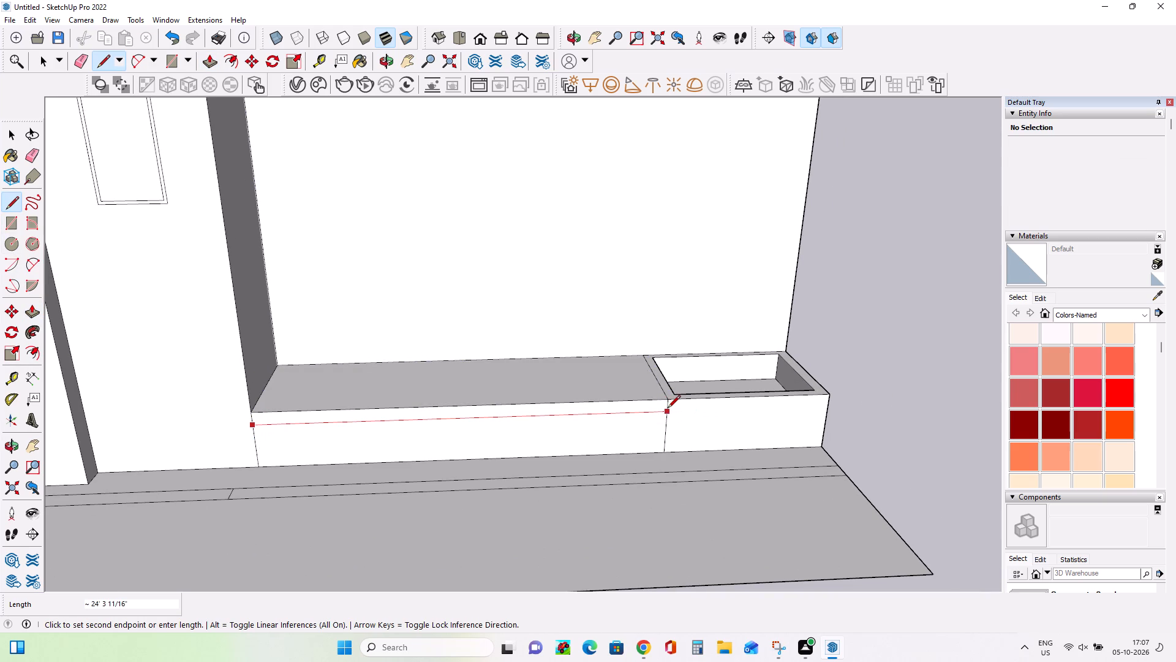
click(668, 409)
click(666, 422)
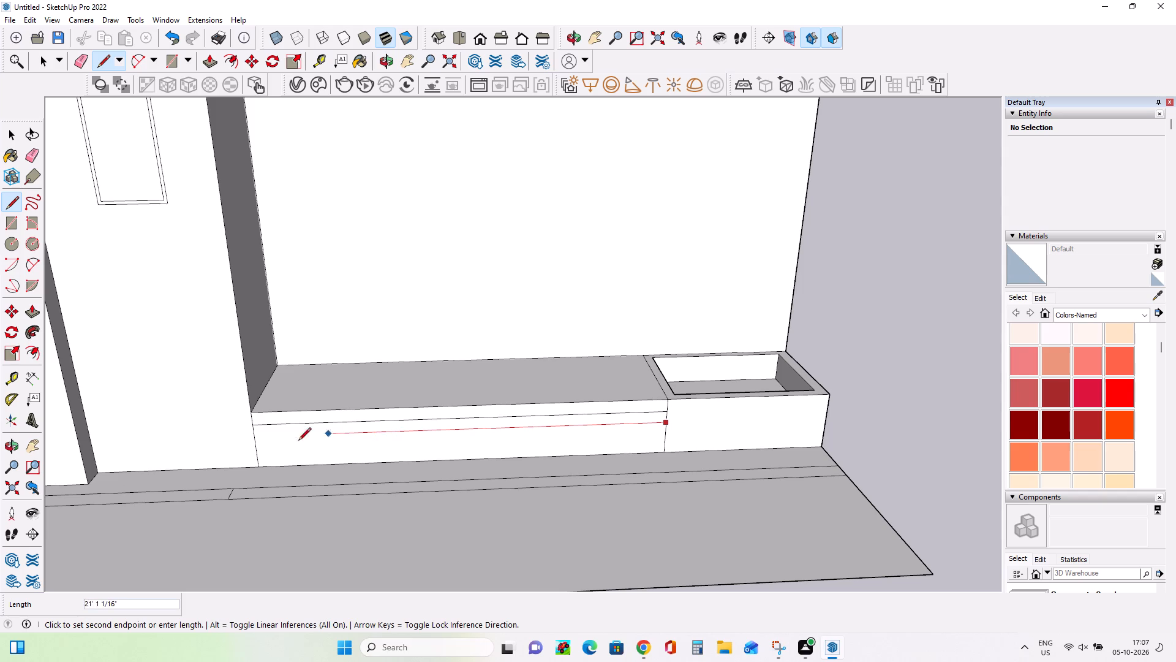
click(256, 439)
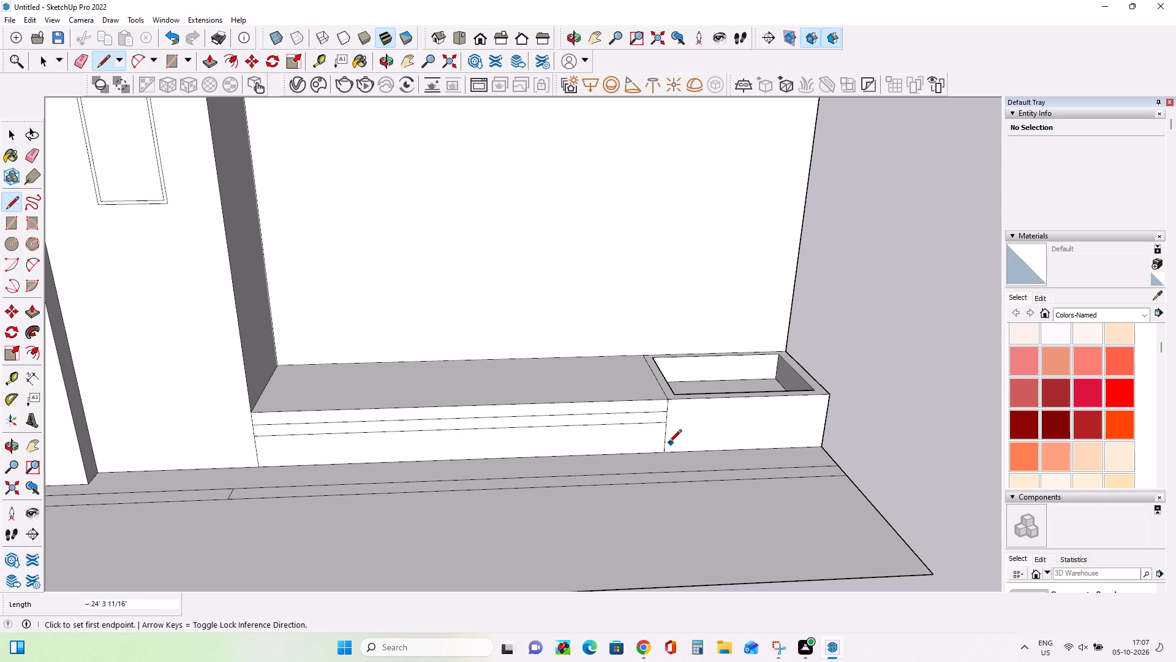
click(664, 442)
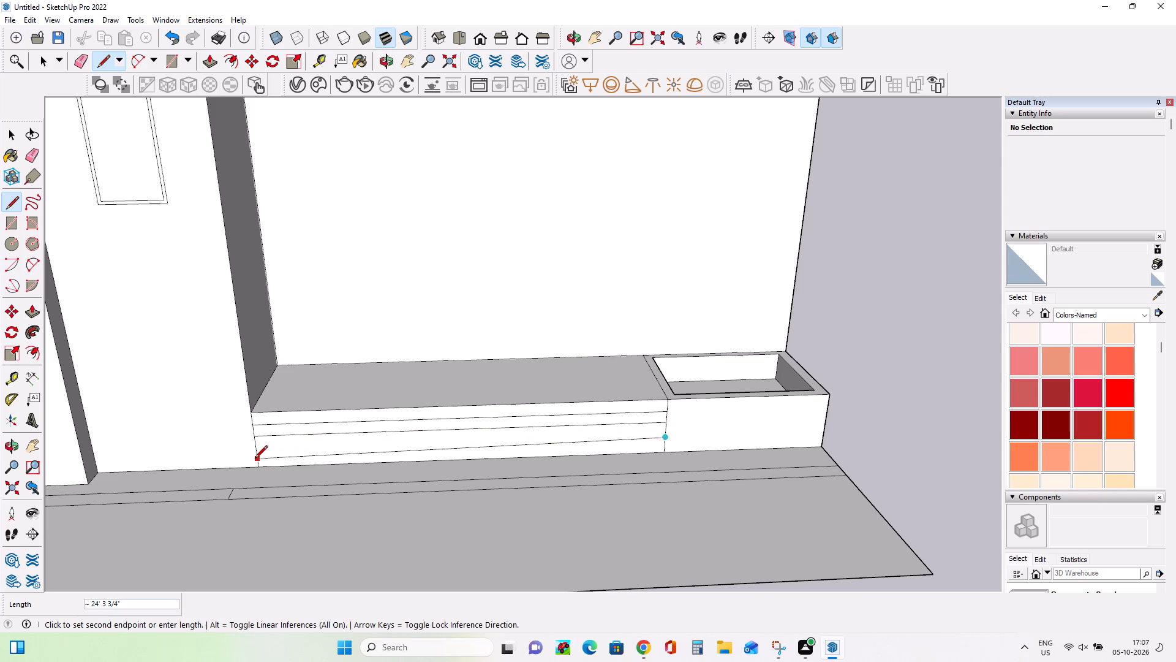
click(256, 455)
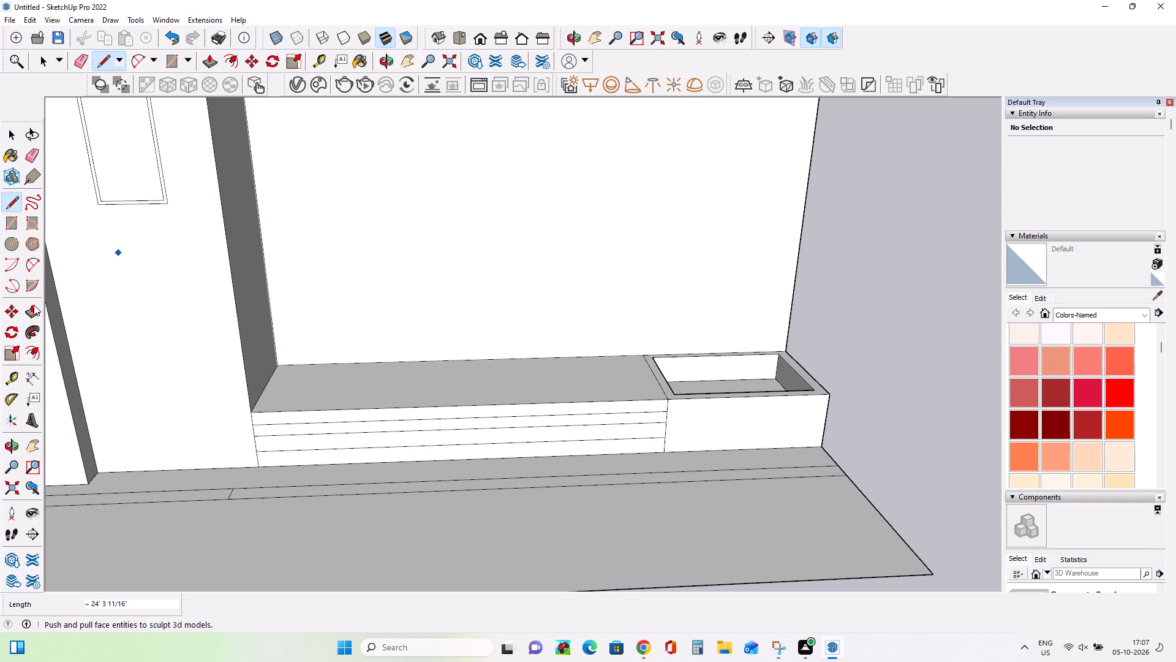
Push/Pull the front strips into steps: top in about 1' 4 1/8", second 5 3/4", third 1 15/16", bottom out about 1' 1 3/16".
click(34, 305)
click(431, 406)
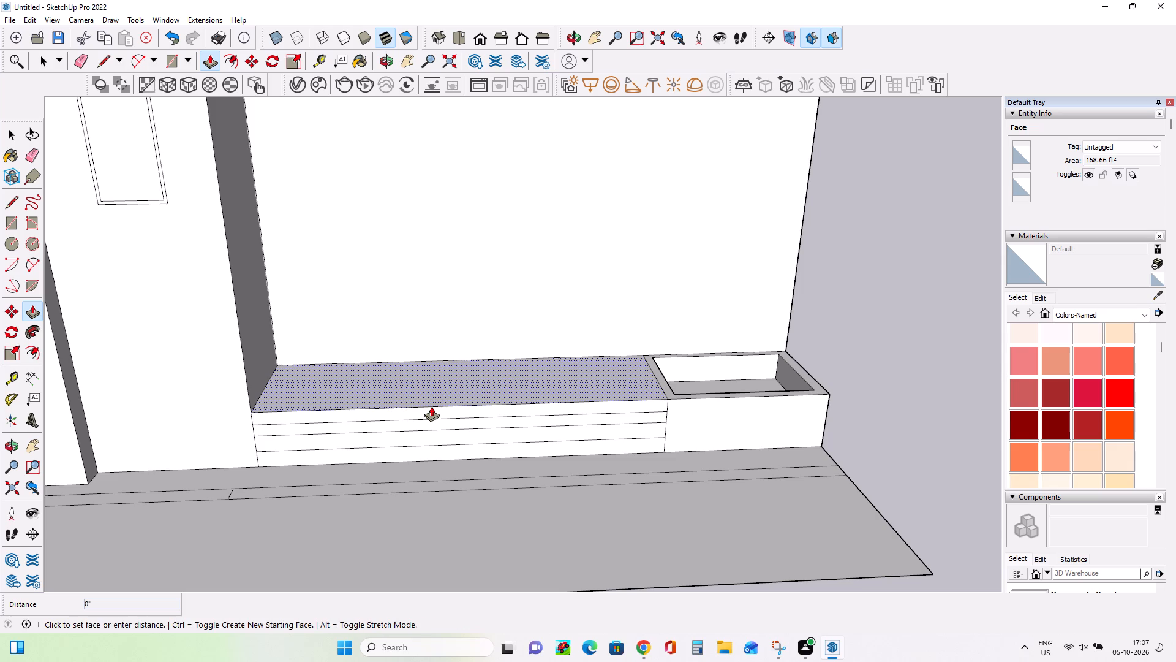
key(Escape)
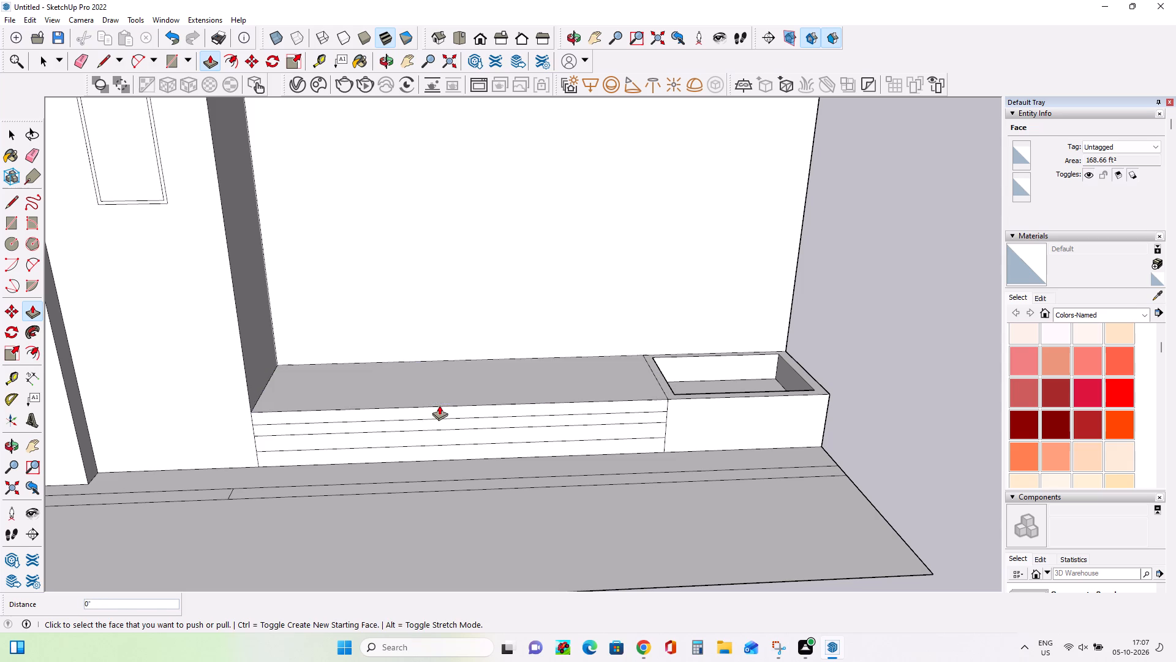
key(grave)
click(437, 409)
click(440, 400)
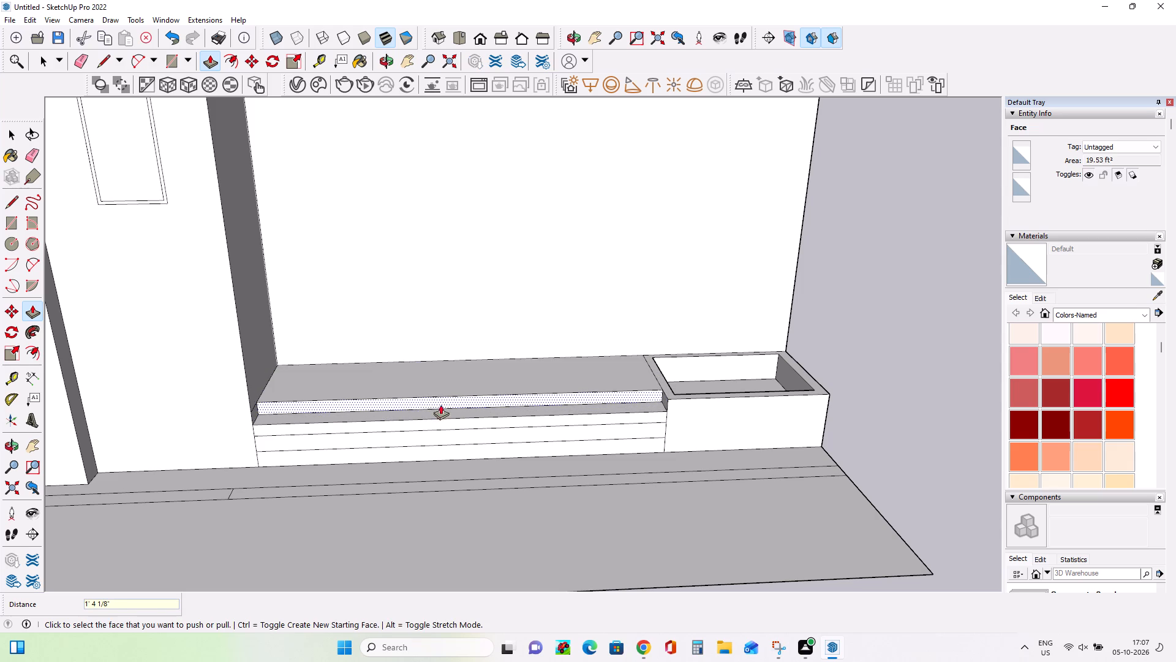
click(443, 421)
click(444, 417)
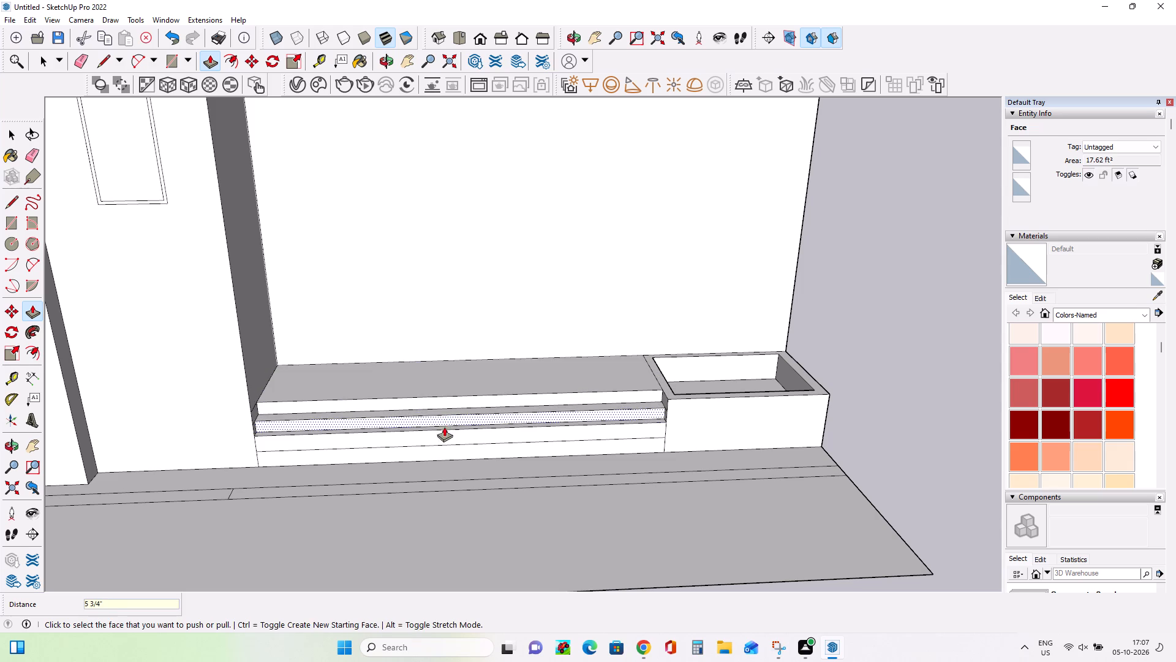
click(443, 433)
click(445, 432)
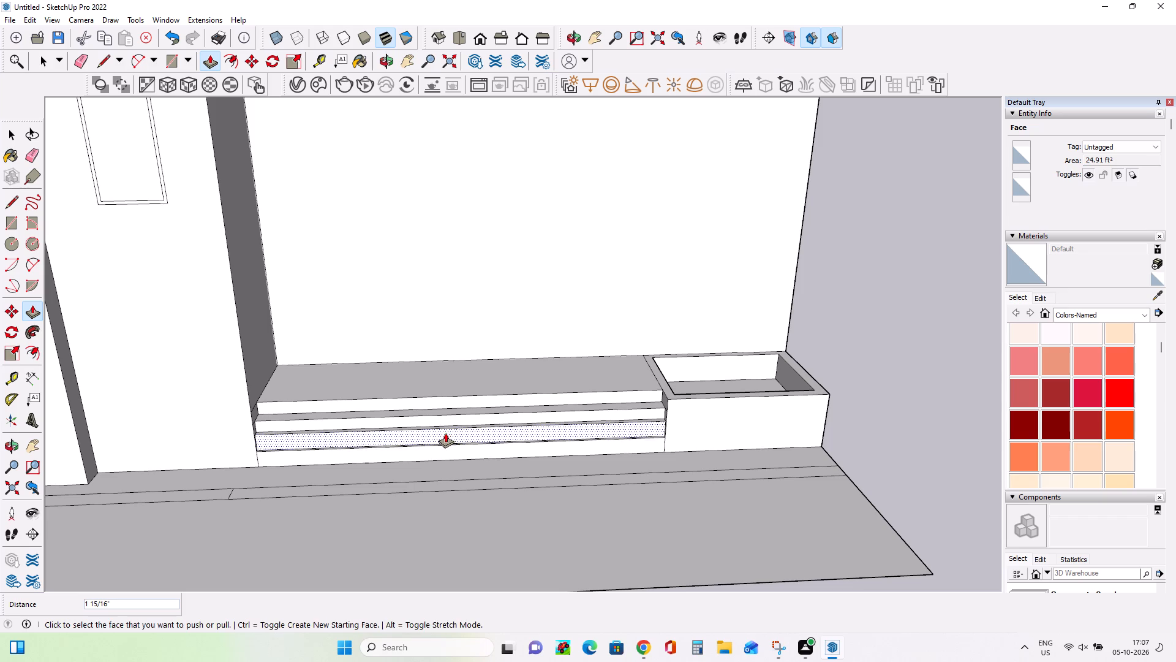
click(448, 447)
click(448, 456)
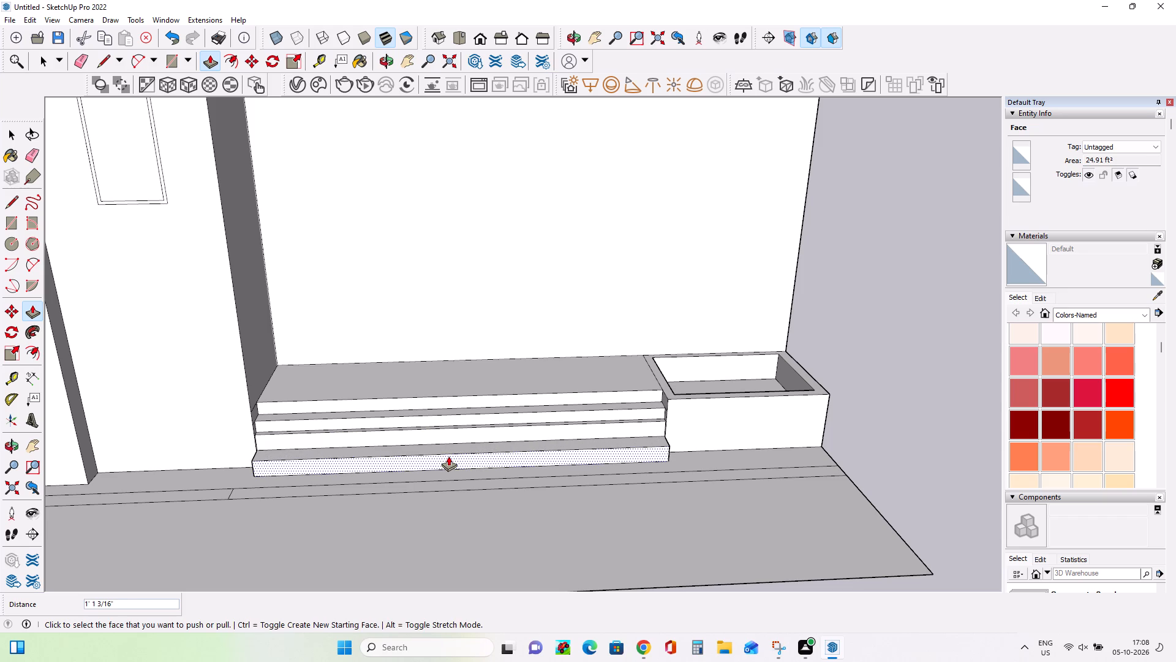
Pull the lower three risers outward to even the treads: third about 8 1/2" plus 3 7/16", bottom 6 1/16", second 6 3/8".
middle_drag(502, 473, 589, 496)
click(535, 432)
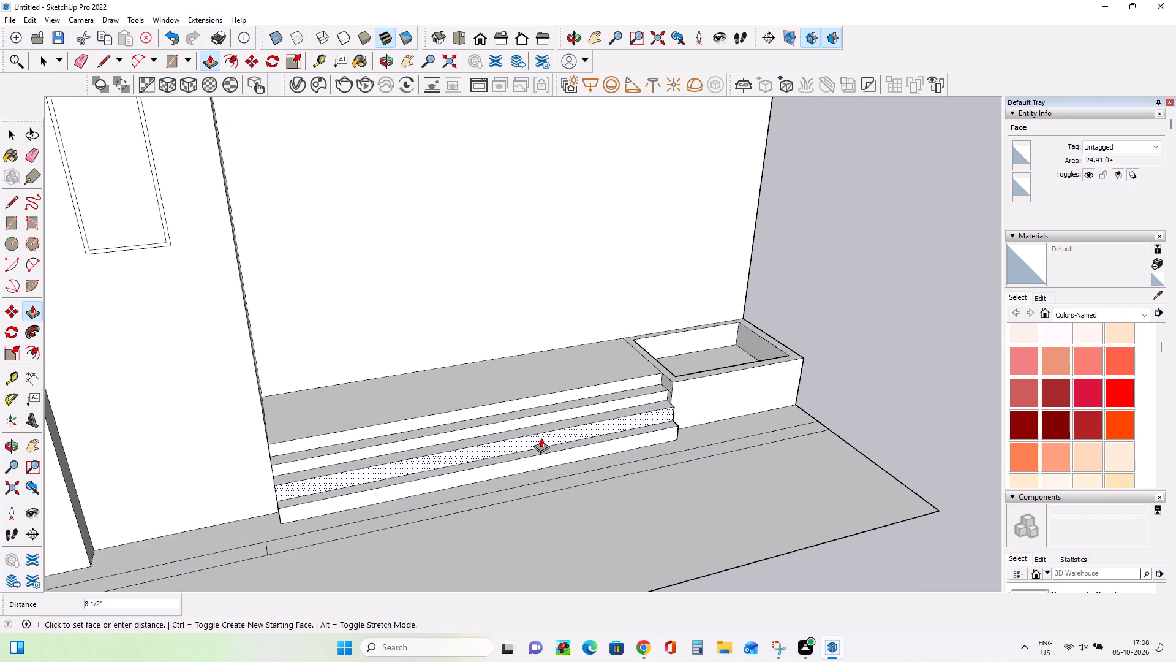
click(541, 438)
click(544, 454)
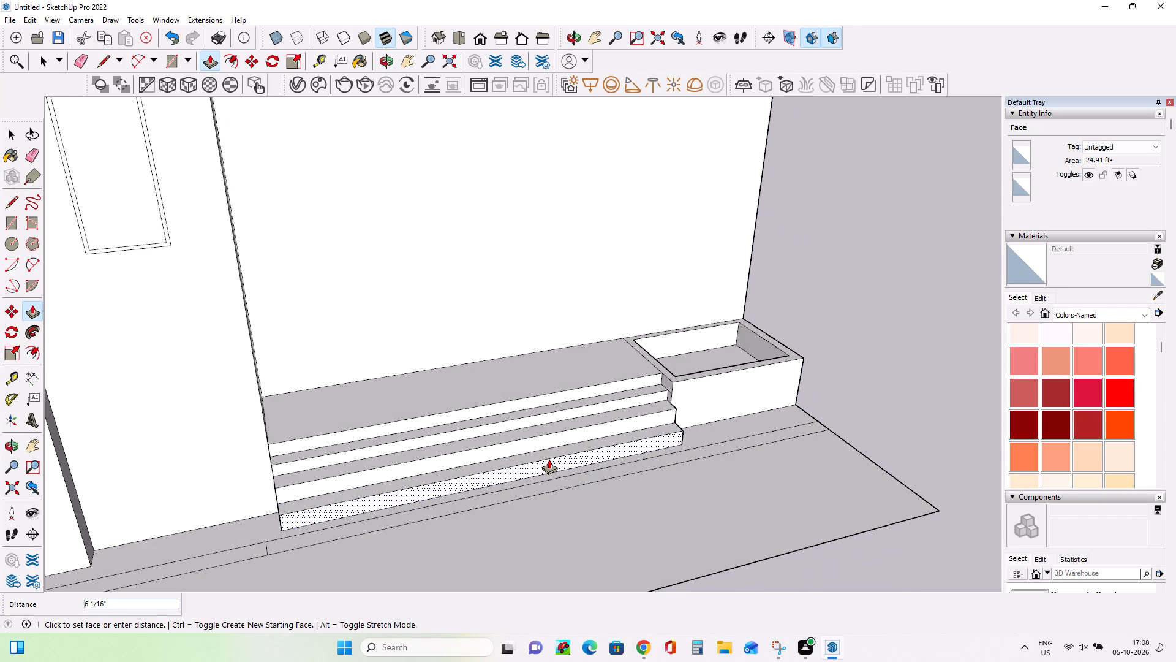
click(549, 459)
click(539, 443)
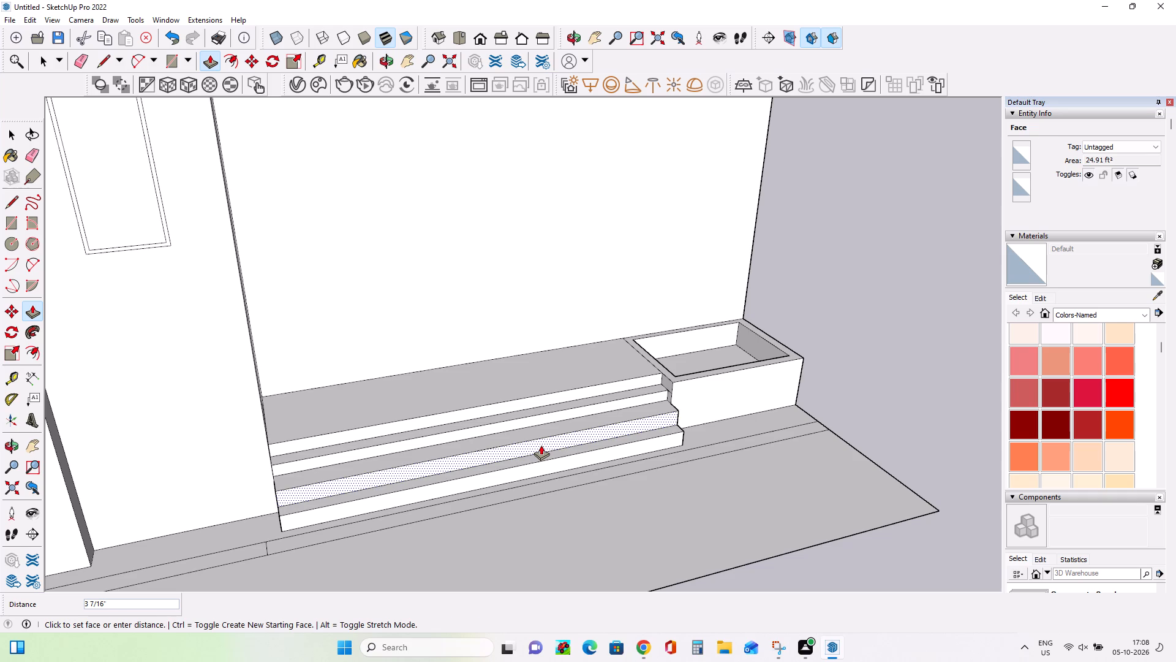
click(541, 445)
click(538, 420)
click(541, 425)
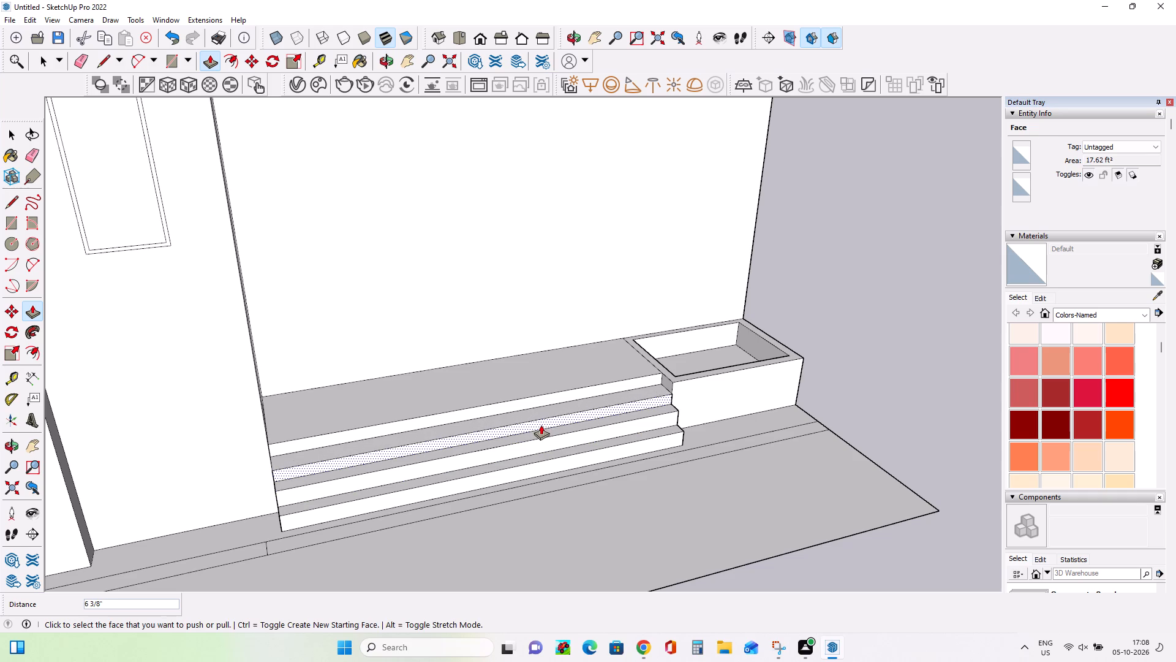
Push the three treads below the platform downward to adjust the riser heights, the lowest tread by about 3 5/8".
middle_drag(594, 471, 592, 460)
scroll(571, 456, up, 5)
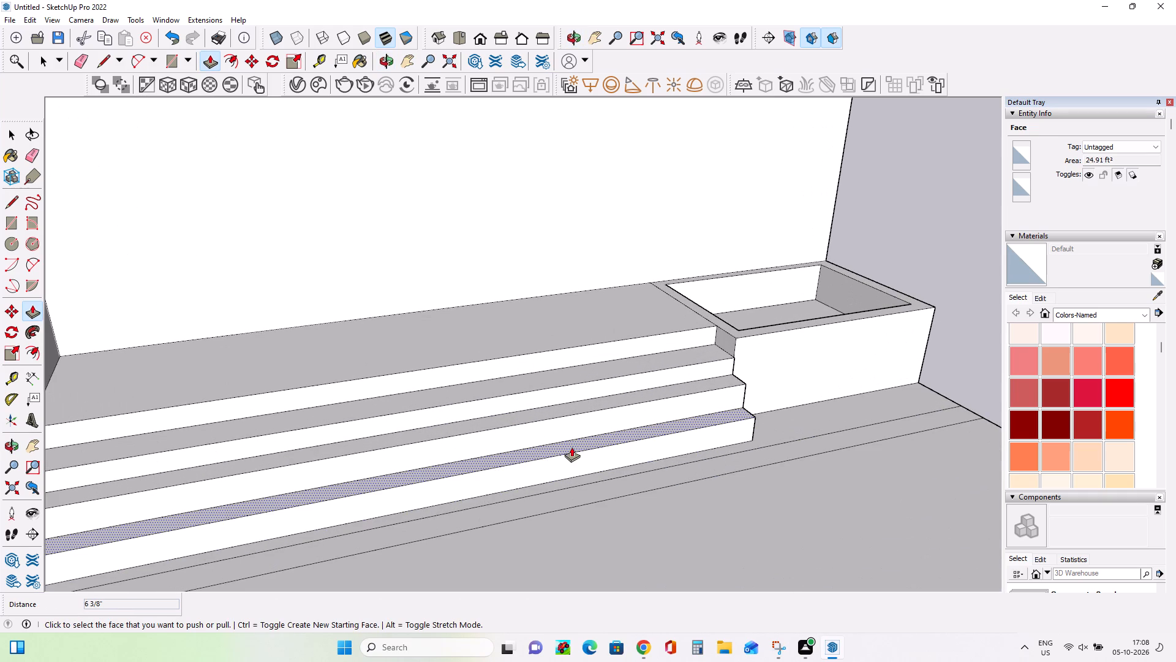
click(571, 447)
click(573, 454)
click(560, 409)
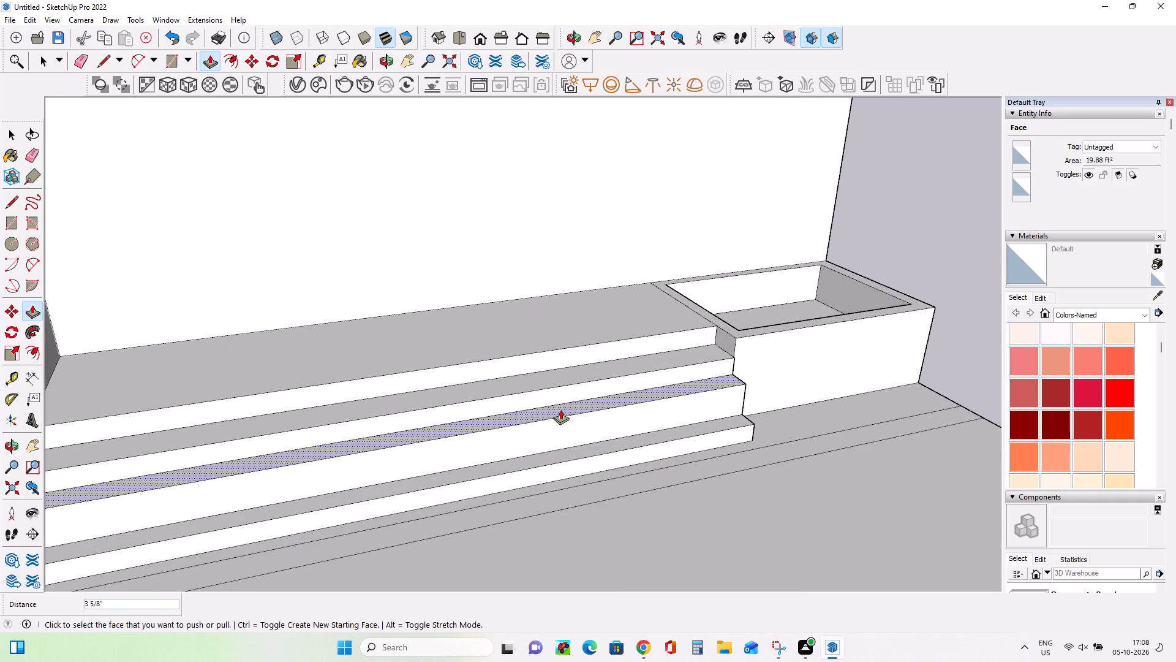
click(563, 419)
click(563, 375)
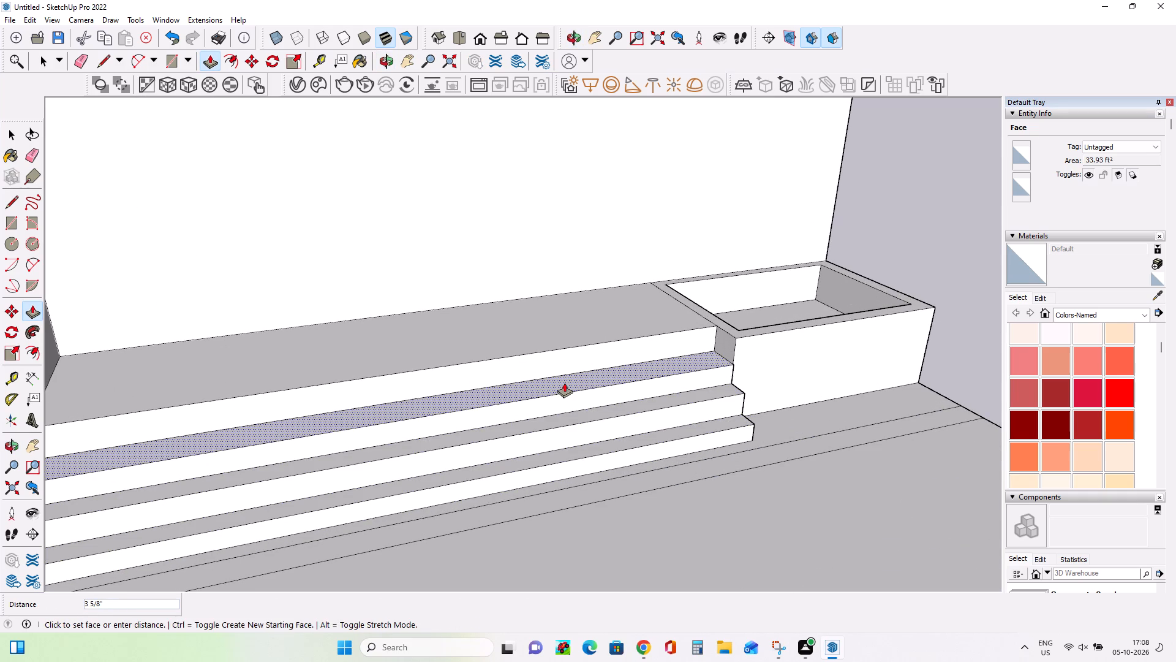
click(564, 382)
Fine-tune the height of the longer platform section's top surface with Push/Pull, by about 13/16".
middle_drag(722, 479, 645, 468)
scroll(642, 461, down, 3)
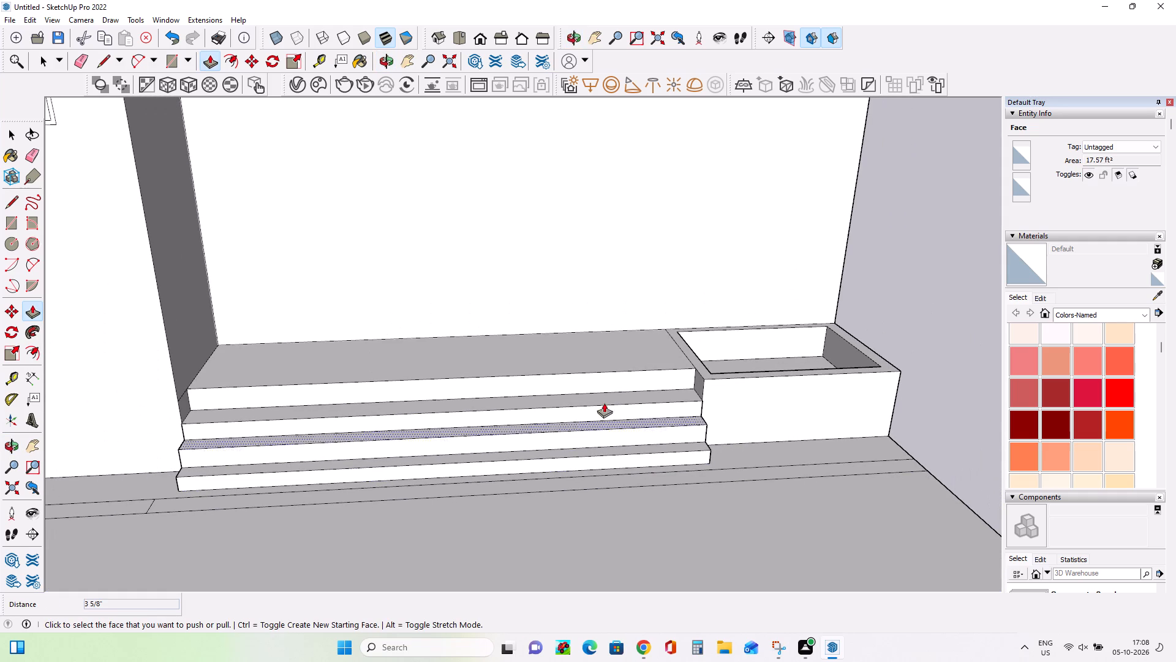
click(567, 359)
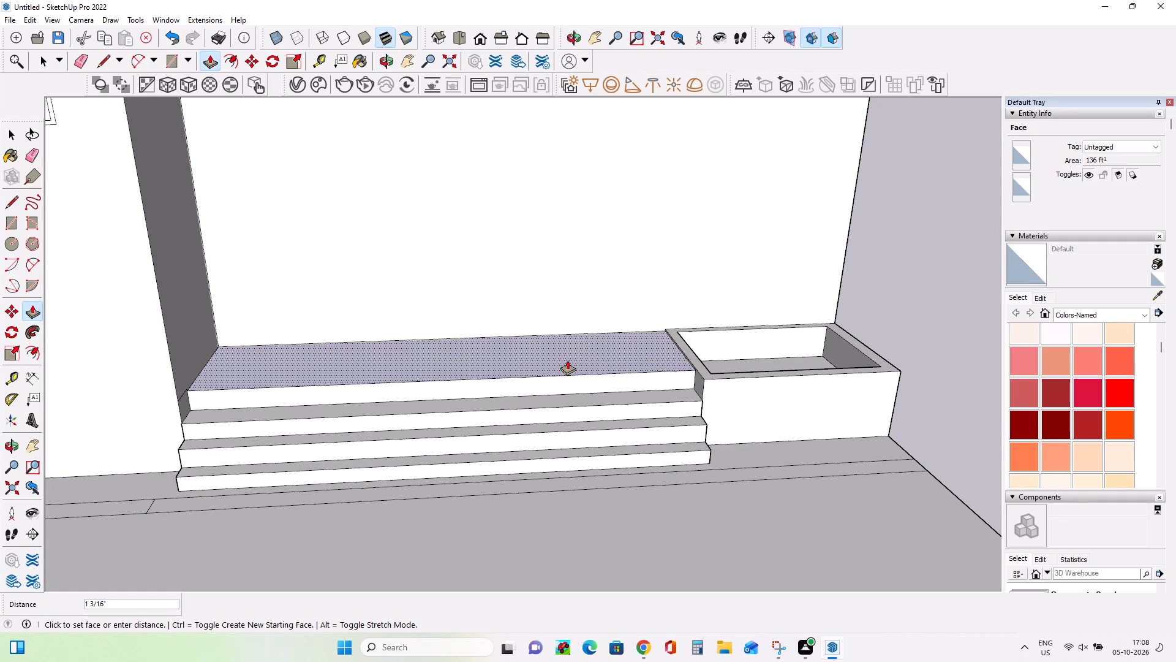
click(567, 360)
middle_drag(685, 441, 699, 416)
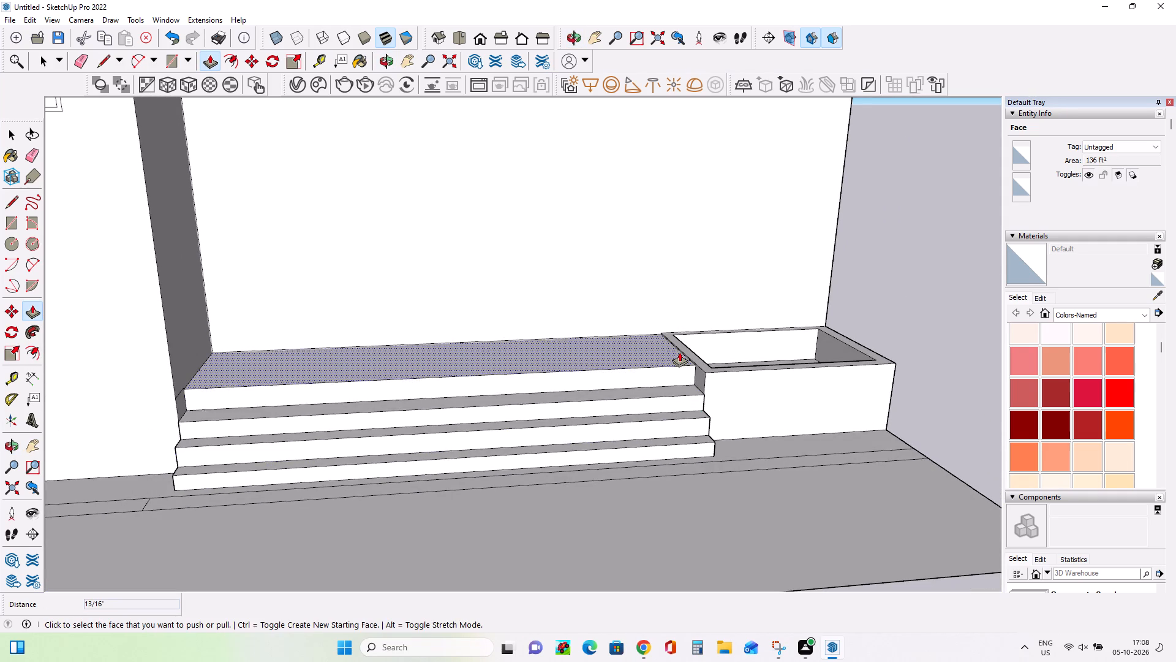
scroll(679, 352, up, 3)
click(679, 351)
click(696, 350)
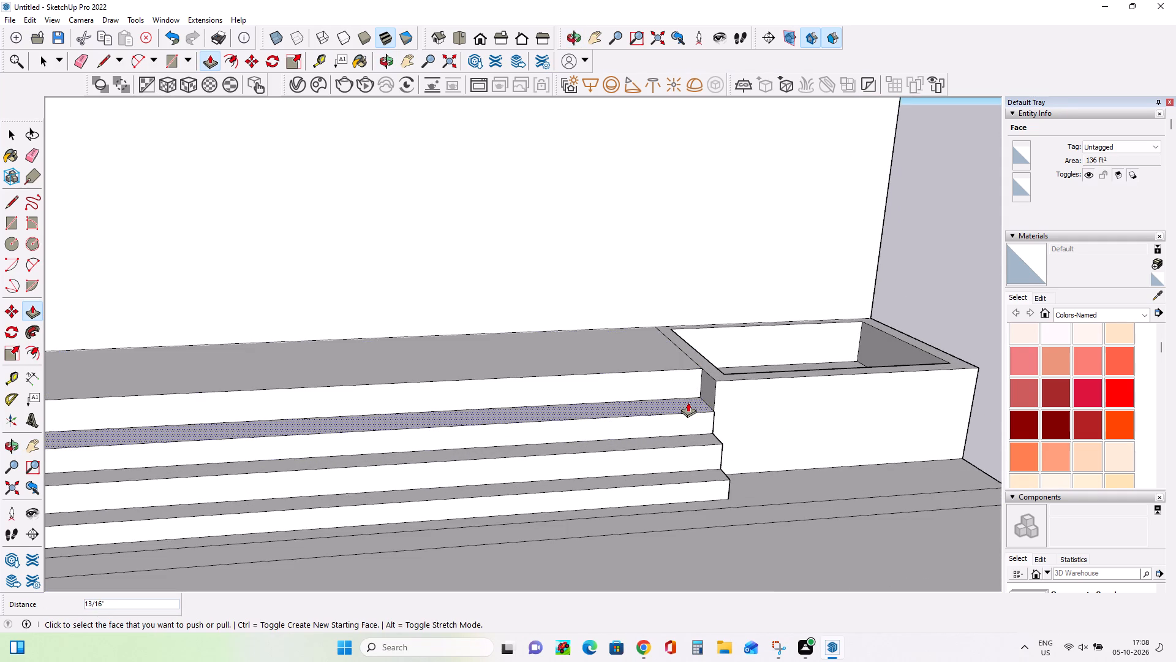
Raise the three treads slightly to even out the riser heights, the middle by about 1 11/16" and the lowest by 3 1/4".
click(688, 402)
click(688, 397)
click(692, 432)
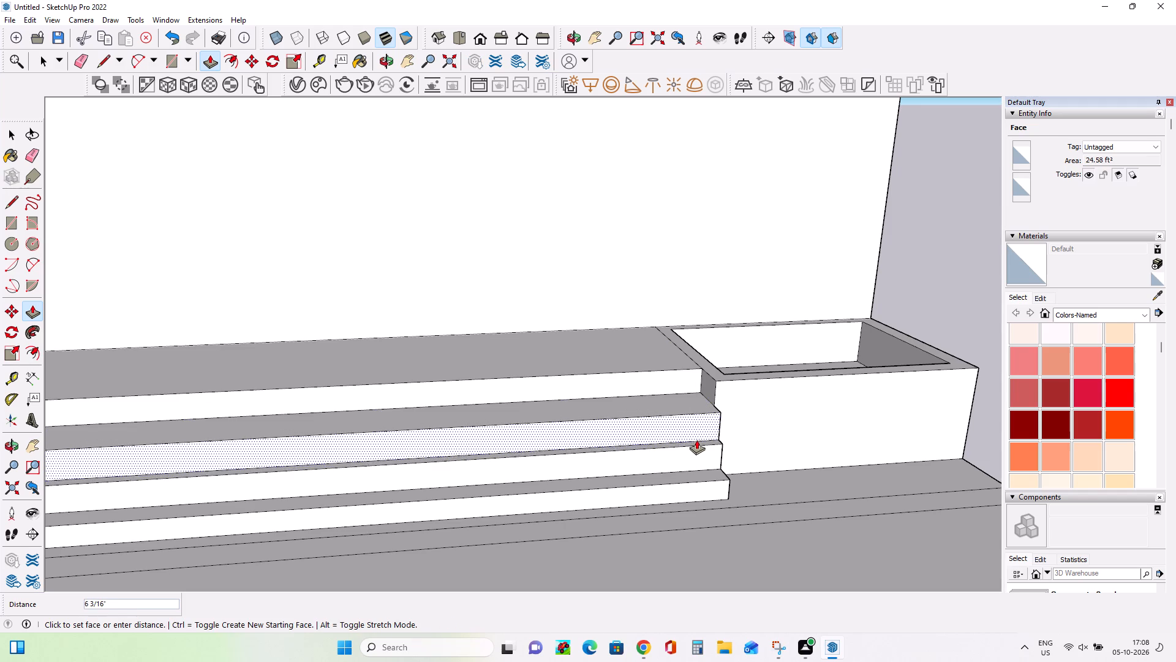
key(Escape)
click(694, 439)
click(695, 436)
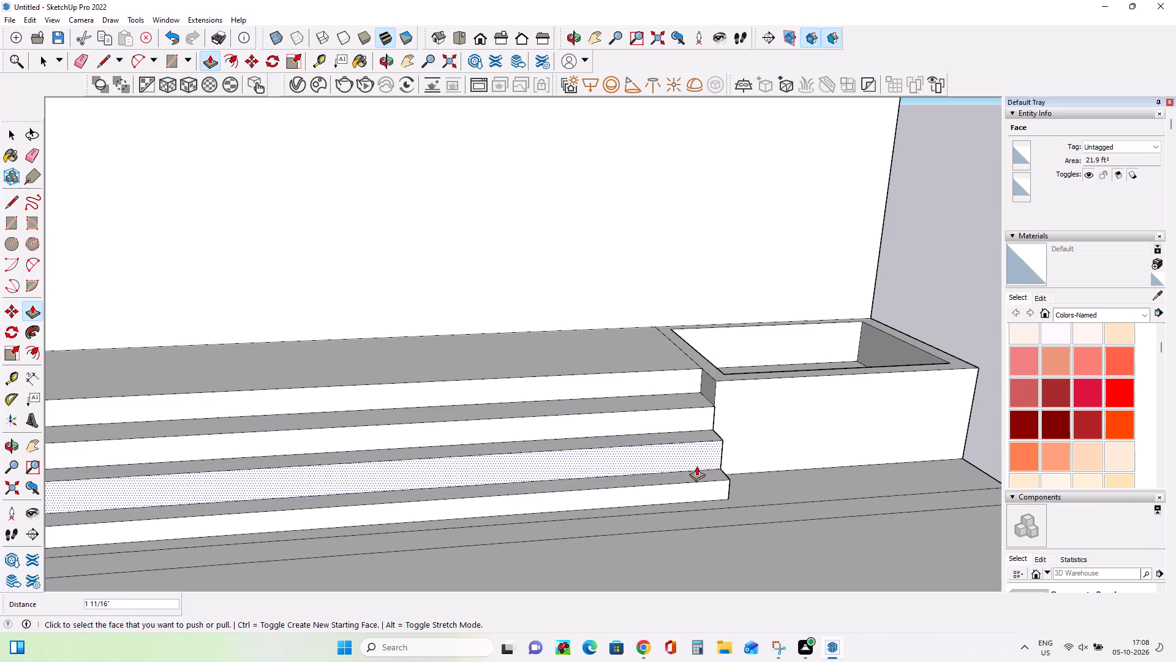
click(698, 474)
click(699, 466)
Examine the entrance steps and open box within the whole elevation, comparing them with the reference image.
middle_drag(766, 475, 759, 500)
scroll(763, 482, down, 3)
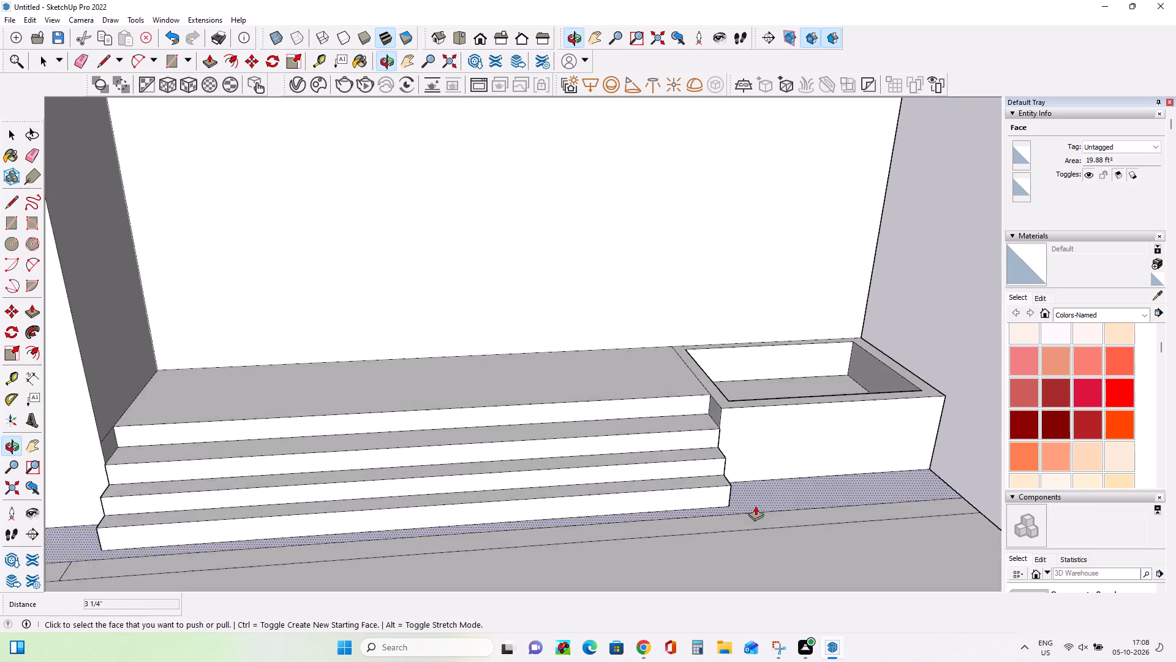
scroll(755, 506, down, 5)
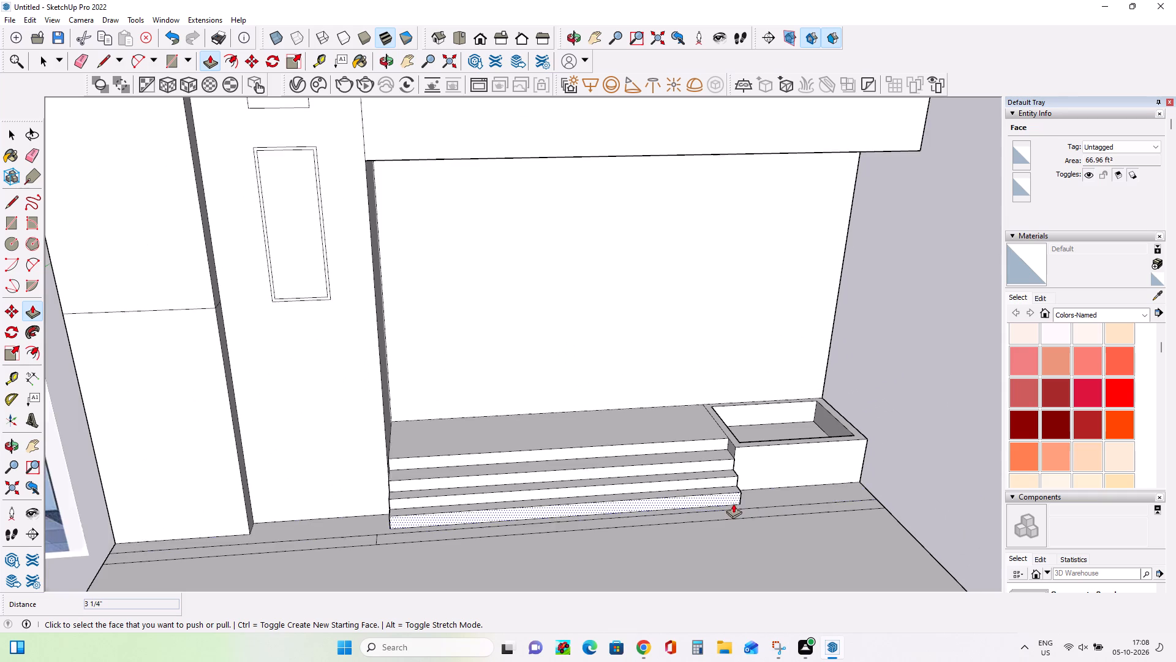
middle_drag(733, 504, 697, 500)
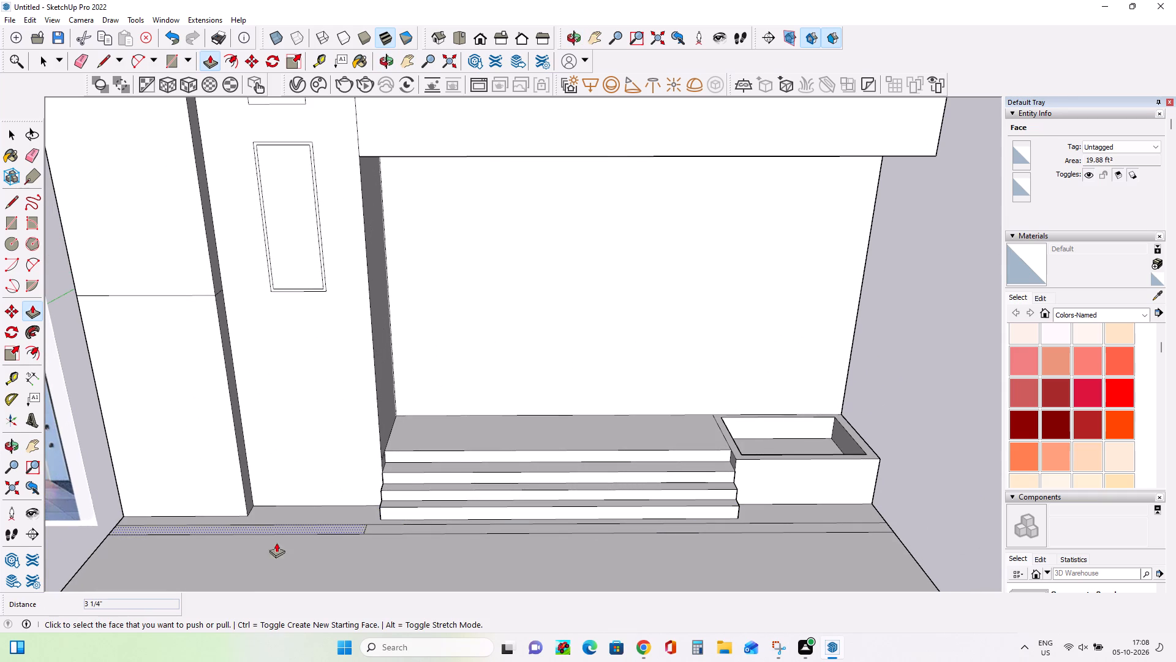
middle_drag(807, 425, 810, 431)
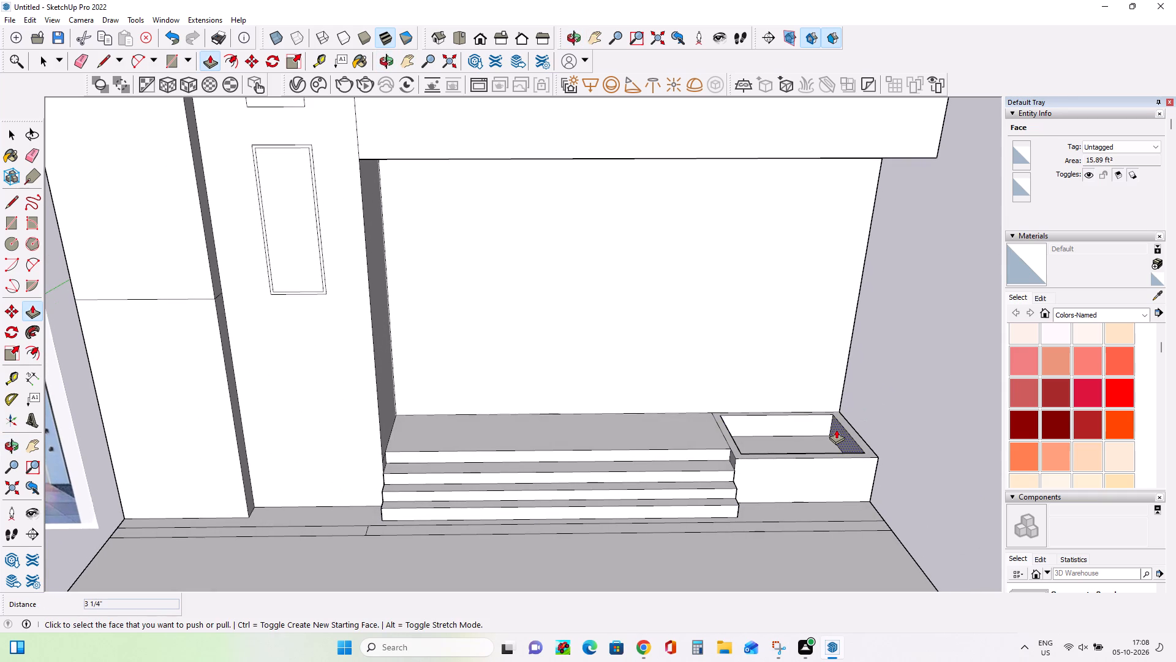
scroll(840, 438, down, 3)
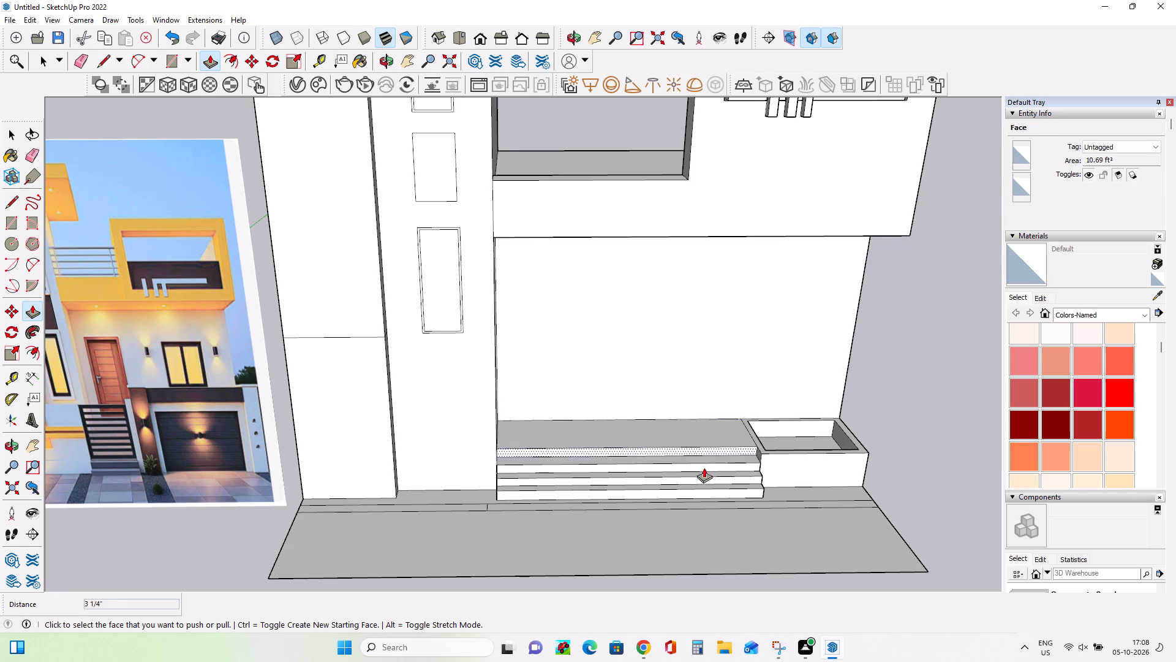
scroll(704, 466, down, 3)
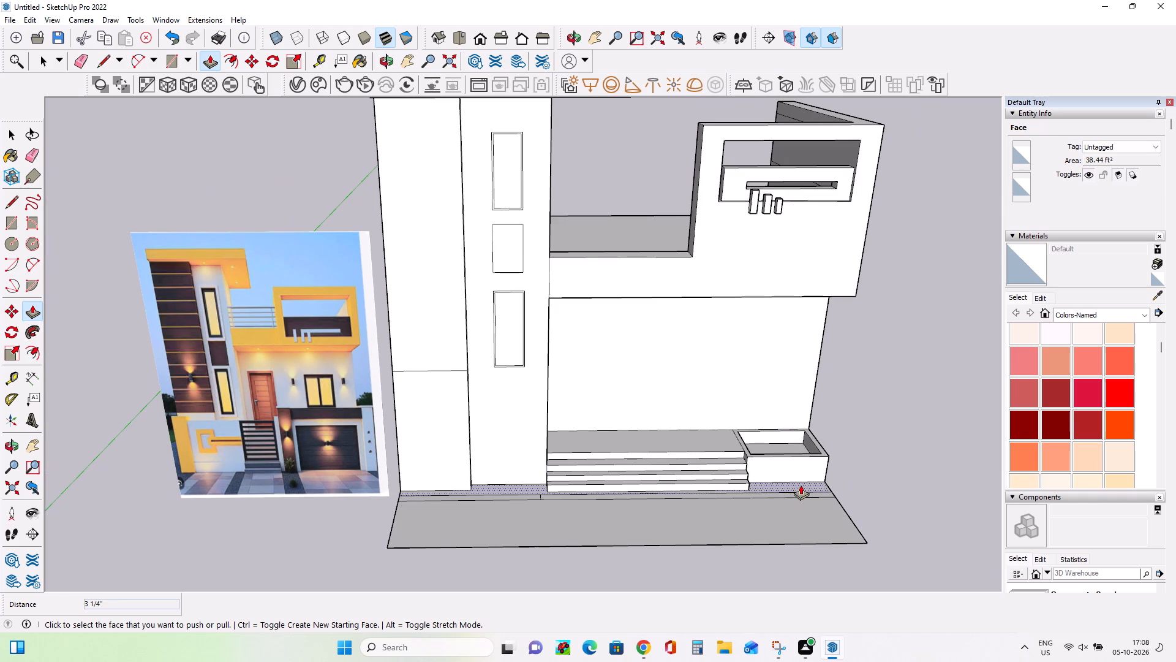
Push/Pull the border frames of the tower's upper and lower tall windows, the upper by about 4 1/8" and the lower by about 3 7/16".
middle_drag(512, 438, 543, 438)
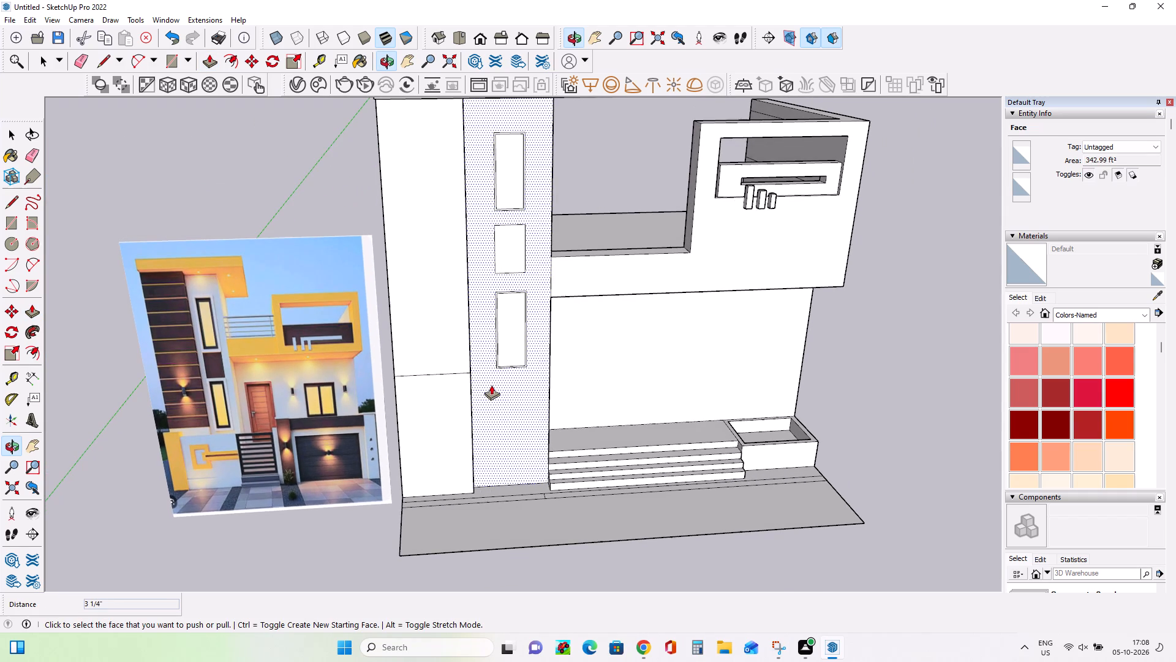
scroll(491, 385, down, 1)
scroll(513, 219, up, 7)
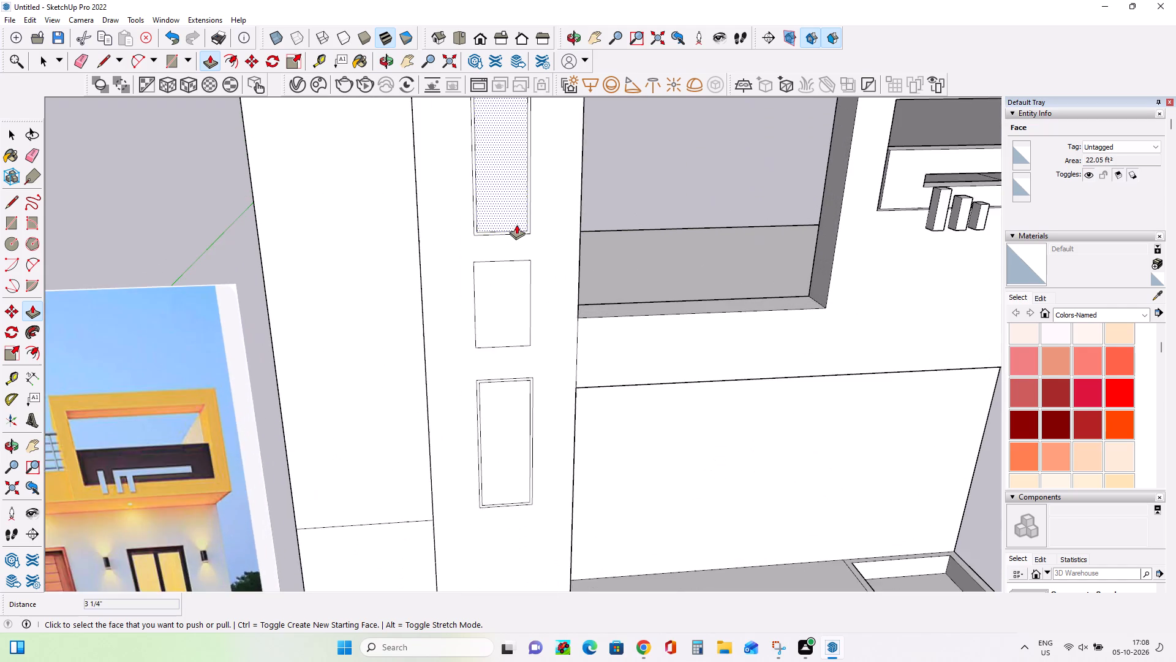
scroll(517, 229, up, 4)
click(525, 235)
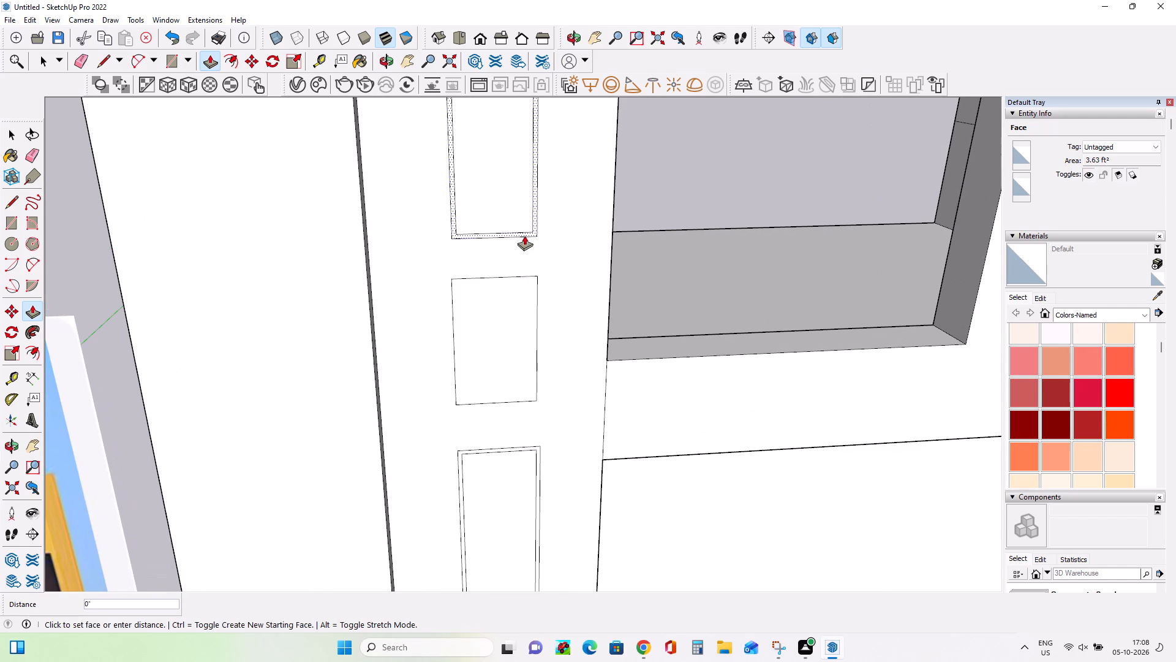
click(524, 238)
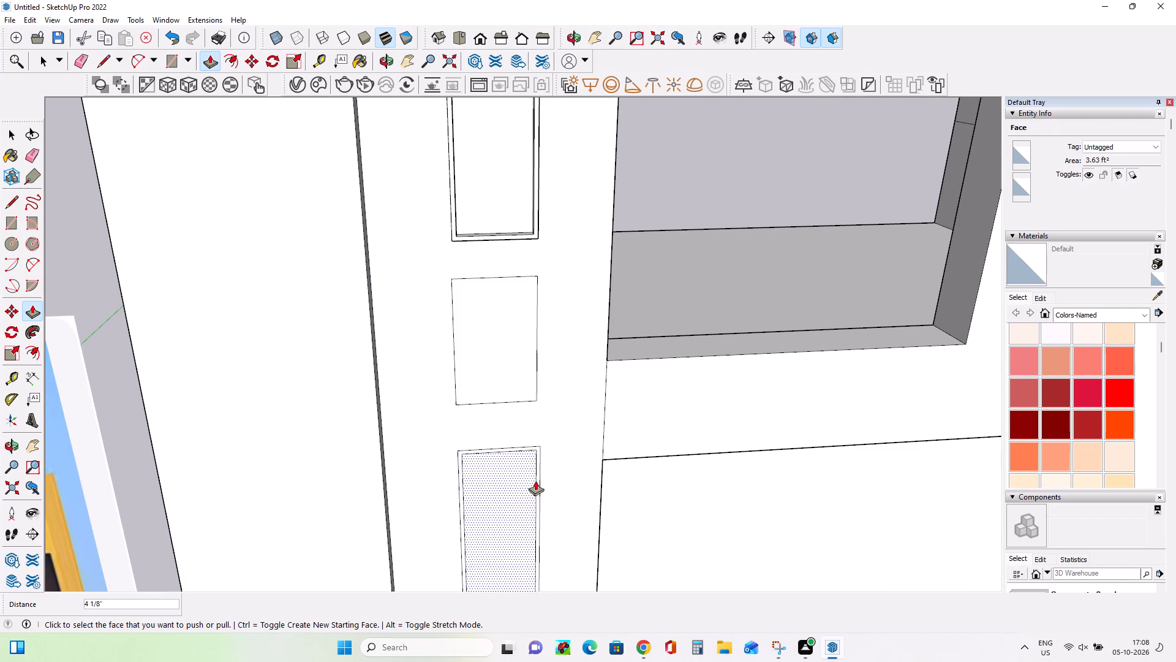
click(537, 481)
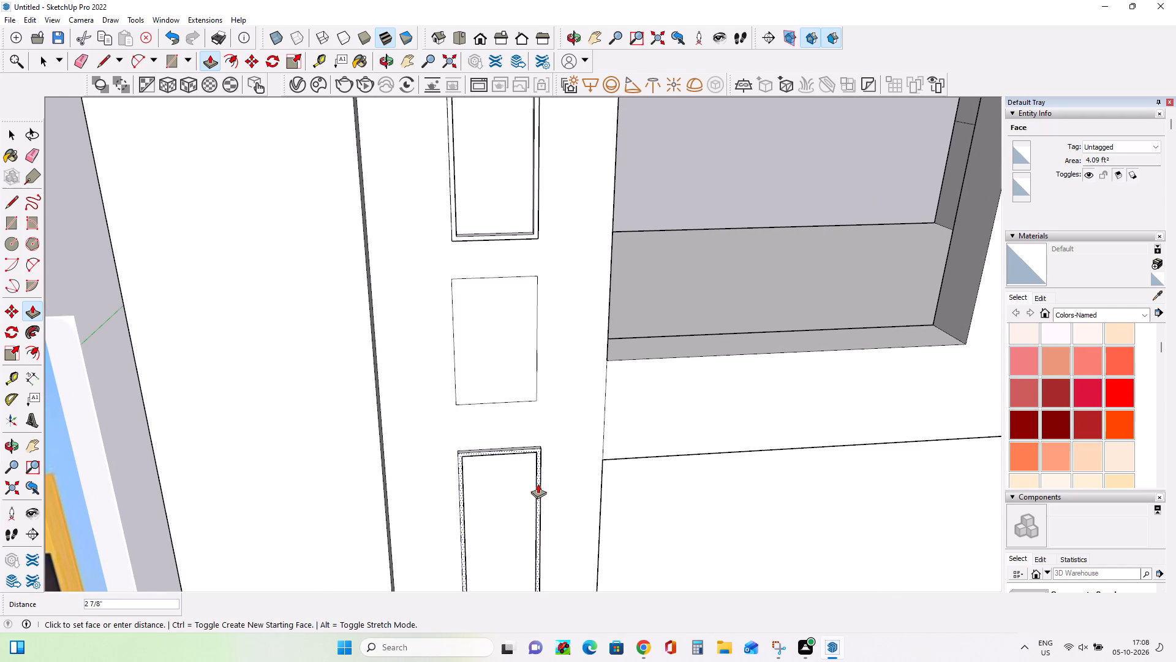
click(538, 484)
Raise the top surface of the longer platform section by about 1' 1 11/16" with Push/Pull.
scroll(464, 461, down, 12)
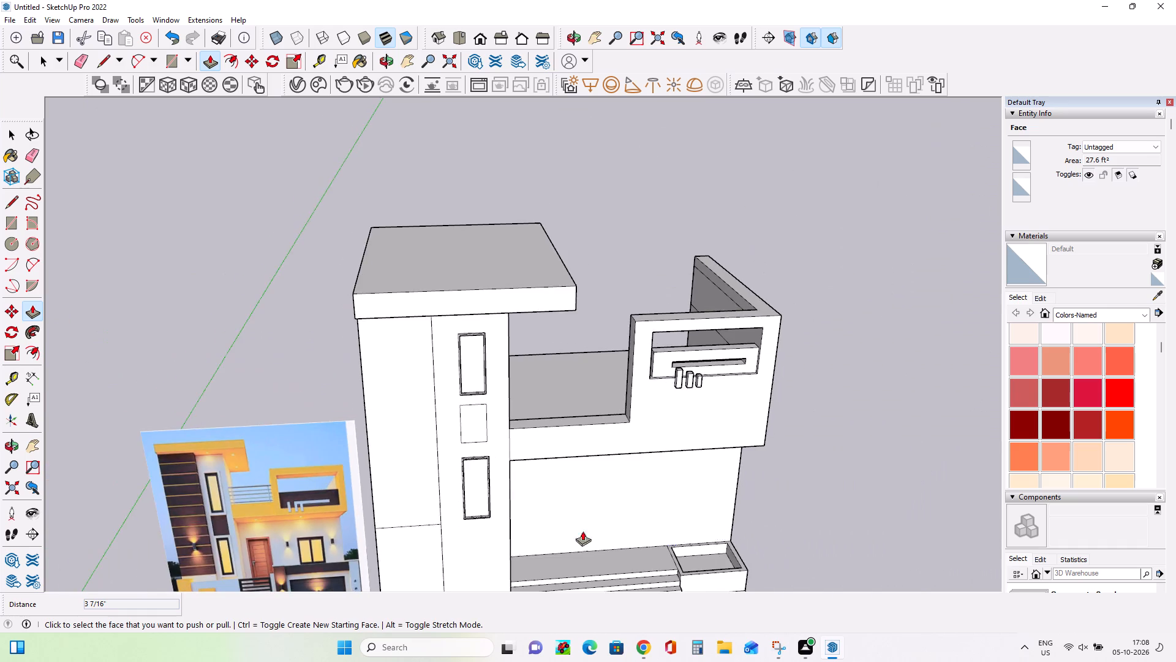
middle_drag(638, 520, 589, 395)
scroll(563, 434, down, 8)
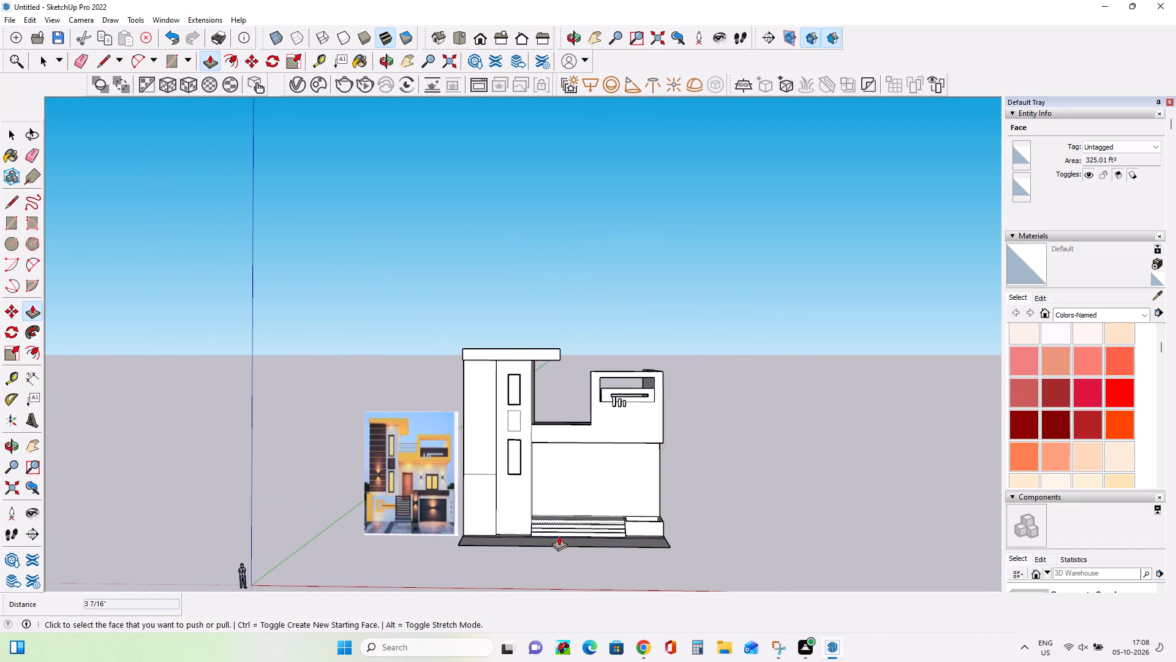
scroll(564, 550, up, 8)
middle_drag(578, 509, 585, 536)
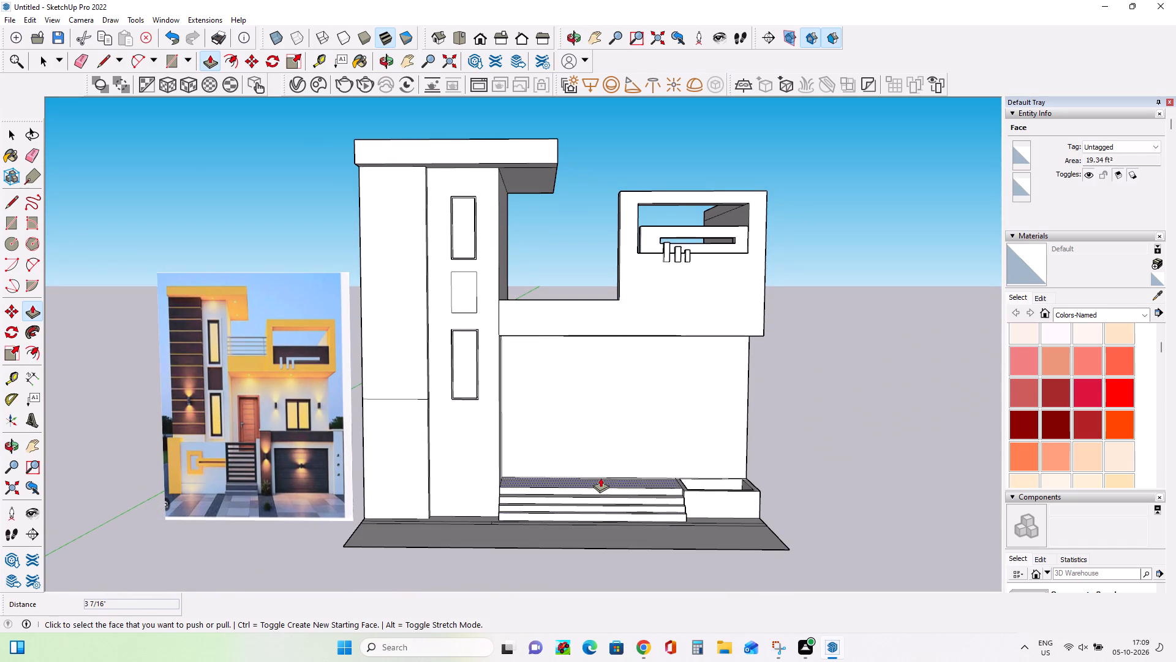
click(600, 477)
click(602, 470)
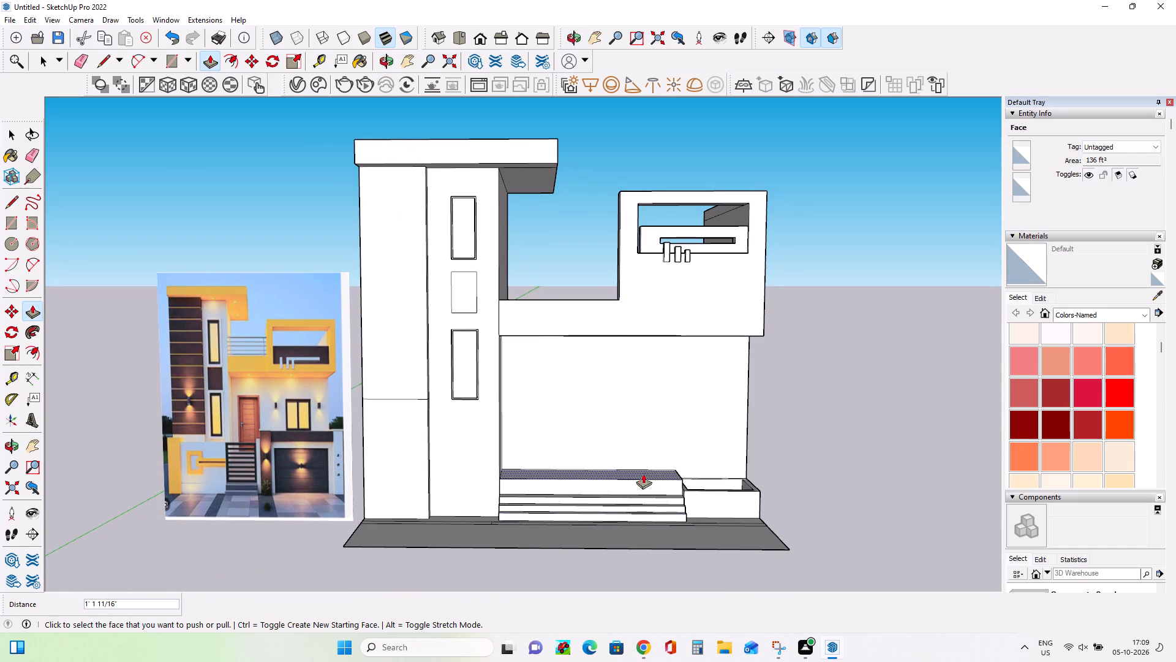
Raise the upper tread below the platform by about 4 9/16" and the middle tread by about 2 3/4".
middle_drag(685, 505, 684, 516)
scroll(643, 495, up, 8)
click(643, 494)
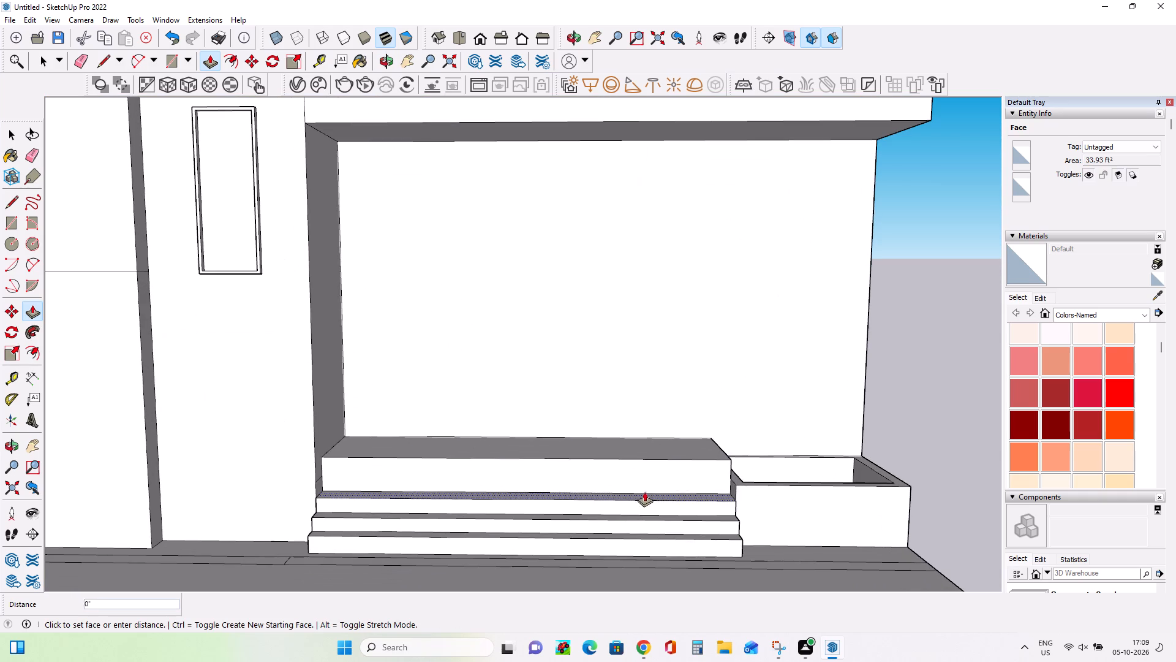
click(646, 488)
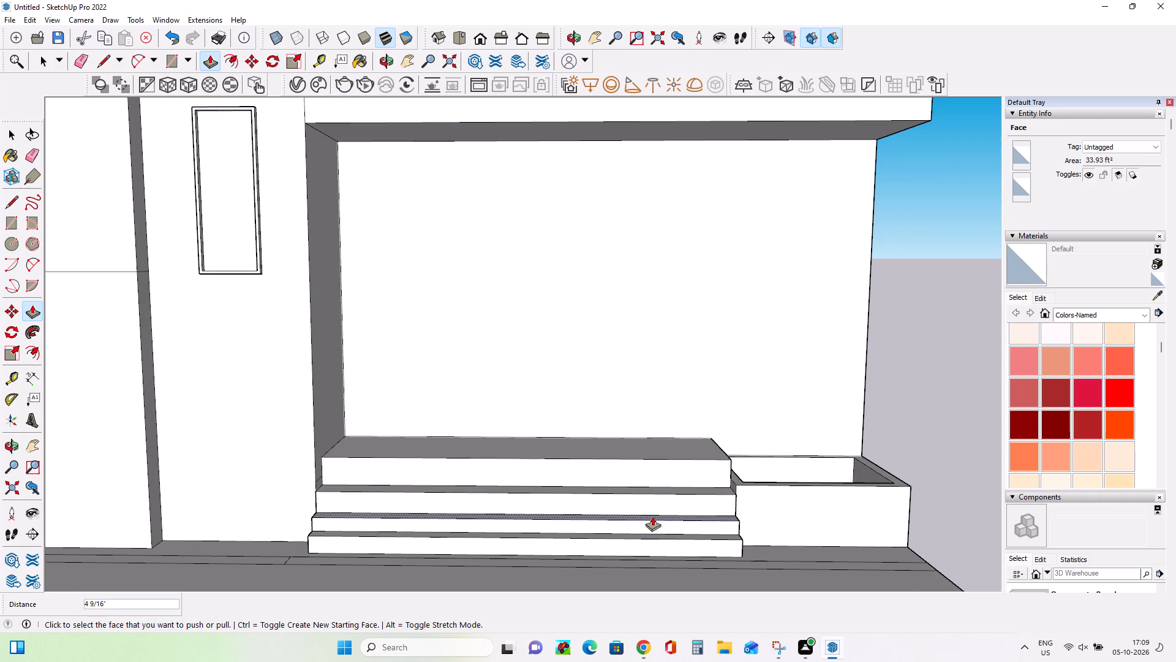
click(652, 517)
middle_drag(677, 512, 692, 568)
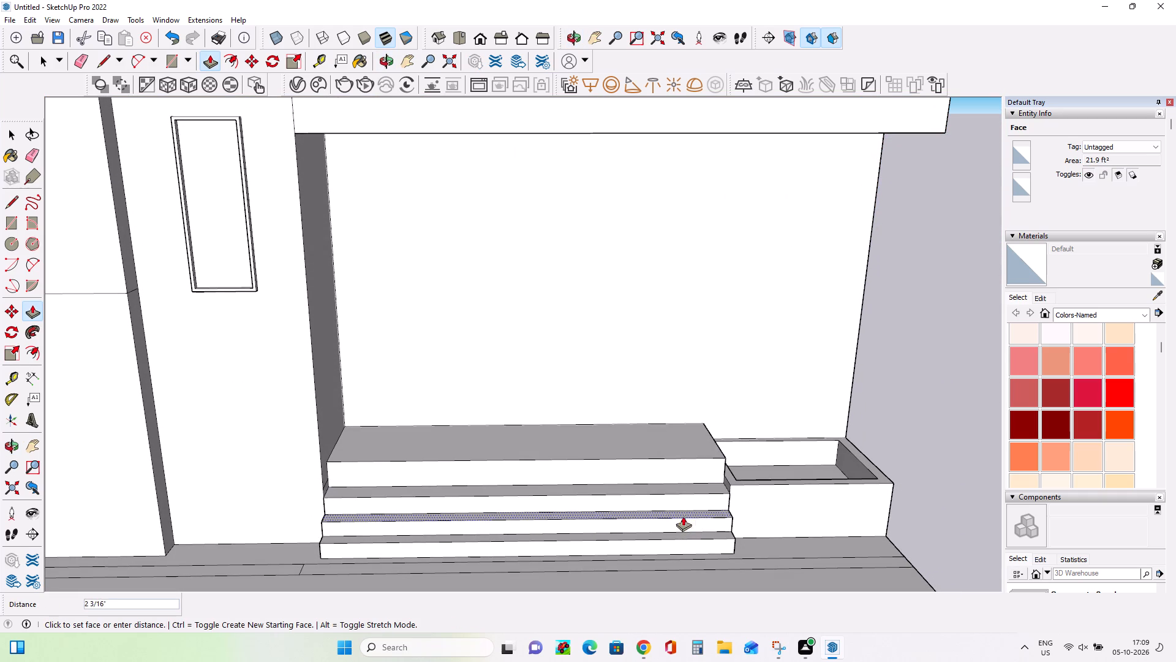
click(684, 516)
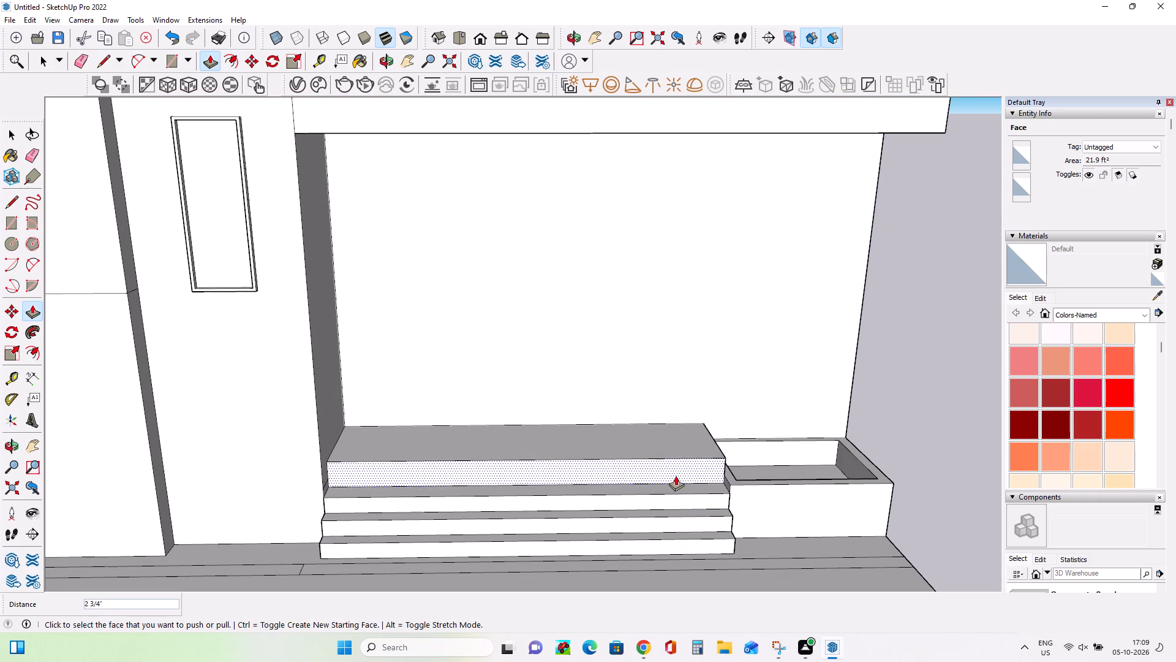
Raise all three treads again: the upper by about 3 15/16", the middle by 1 15/16" and the lowest by 1 7/16".
click(677, 490)
click(677, 485)
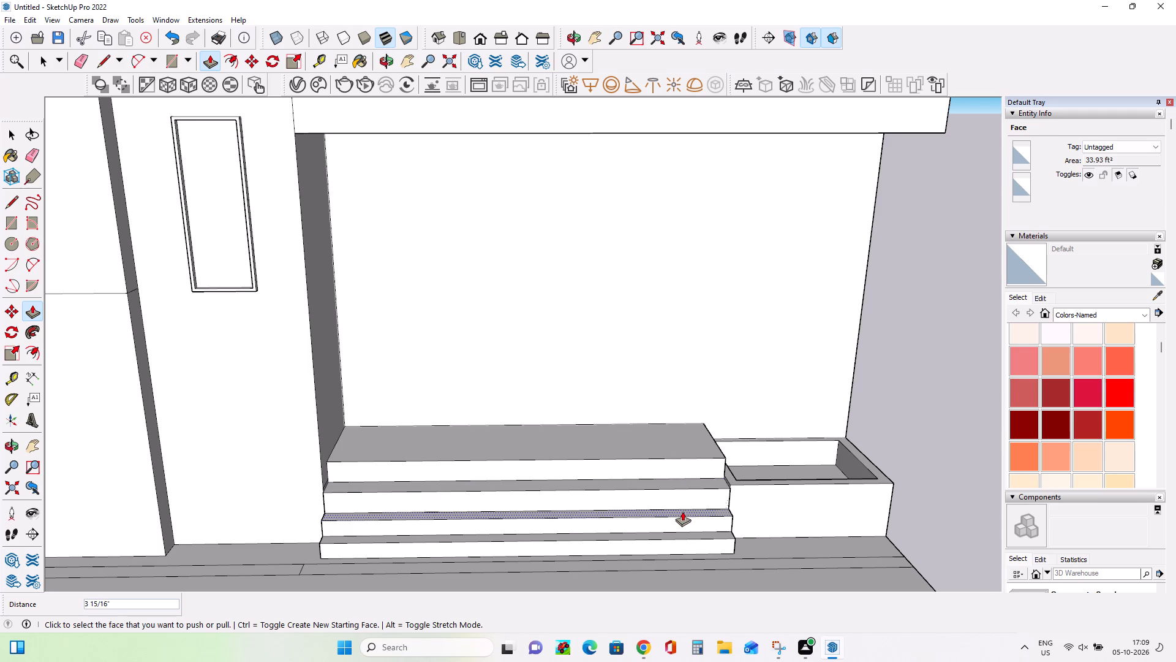
click(682, 512)
click(682, 509)
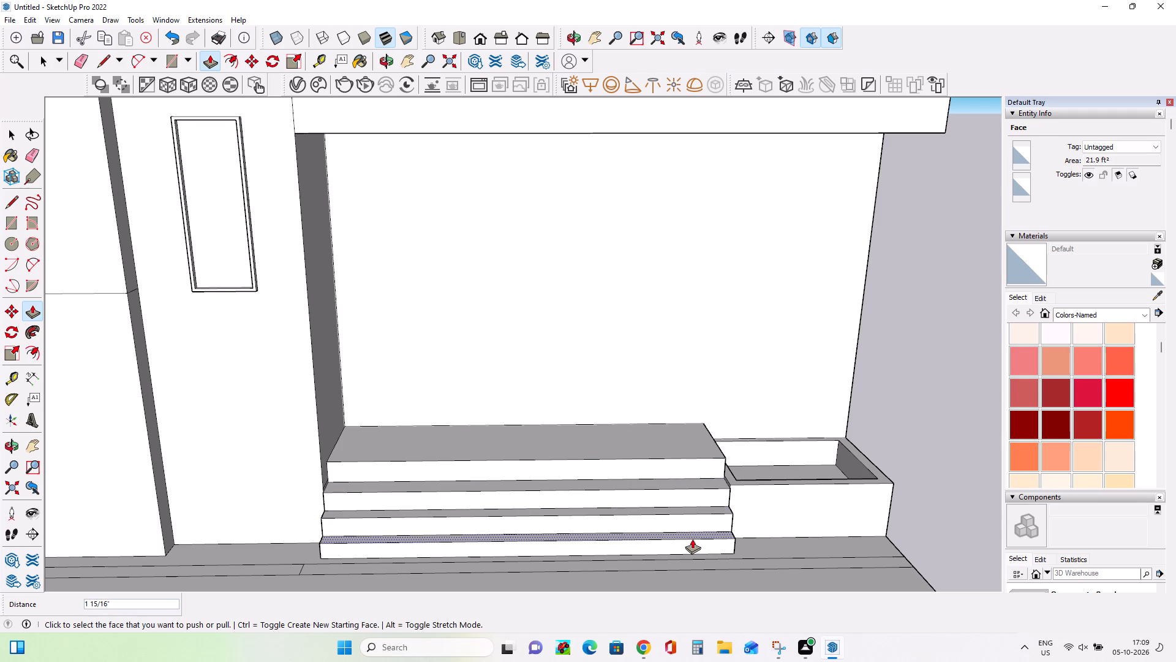
click(692, 539)
click(692, 537)
Raise the open box's rim by 1' 1 11/16" so it is level with the platform's top surface.
middle_drag(790, 479, 707, 500)
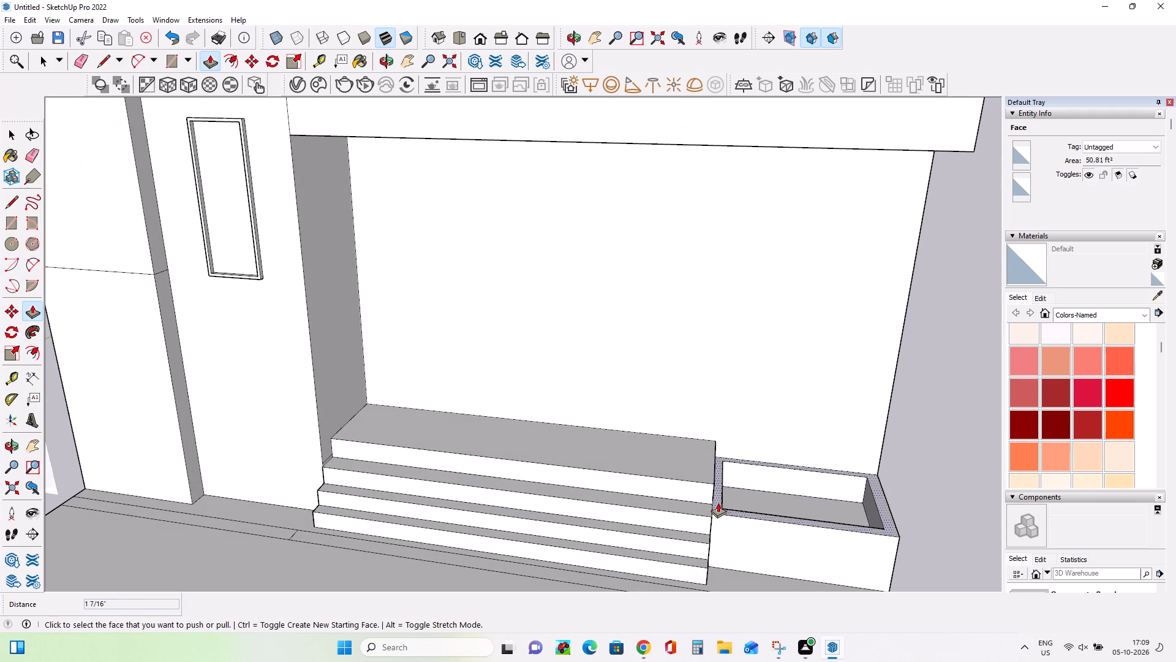
click(719, 508)
click(698, 473)
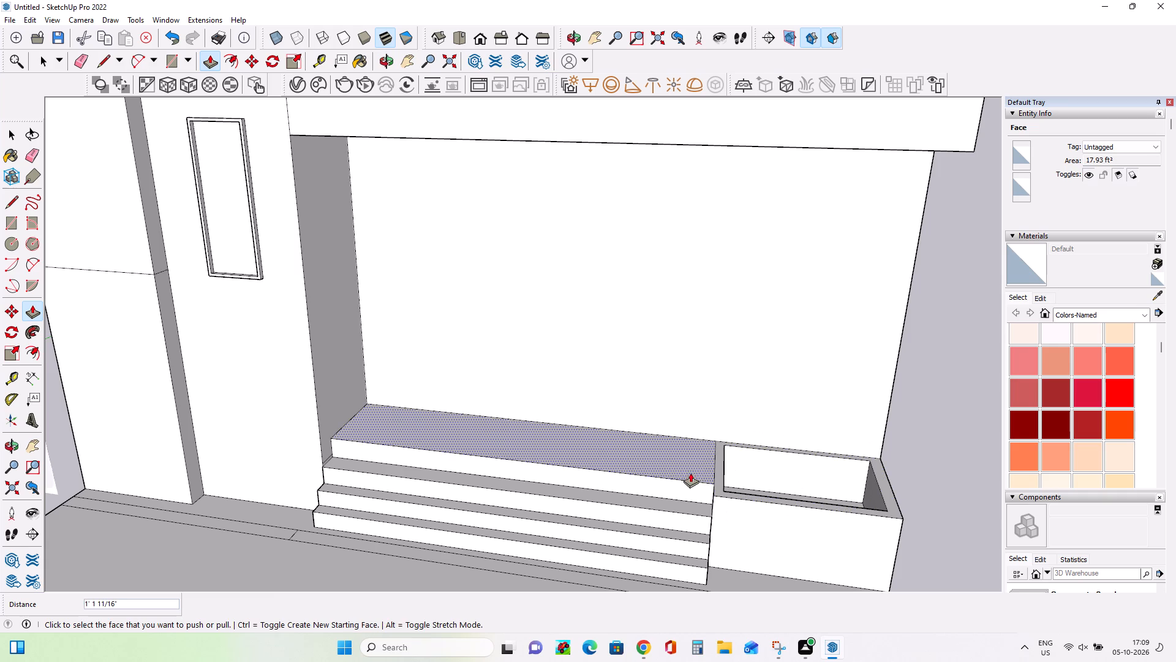
Lower the platform's top surface by about 5 1/4" and bring the open box's rim down level with it.
middle_drag(424, 468, 594, 463)
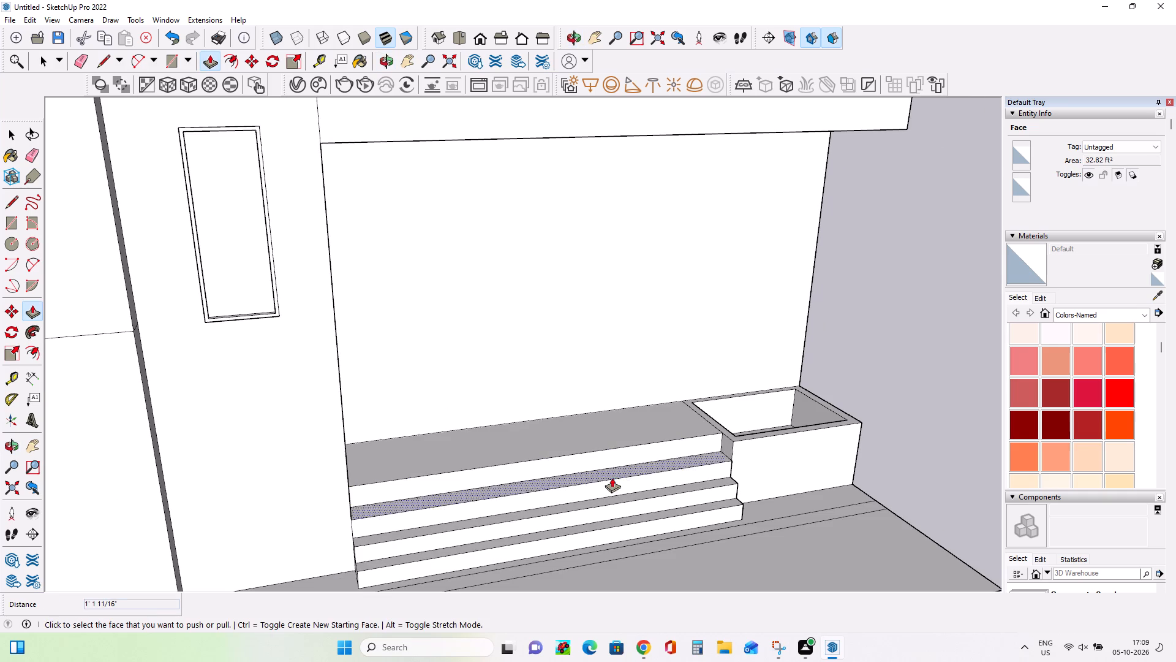
click(605, 438)
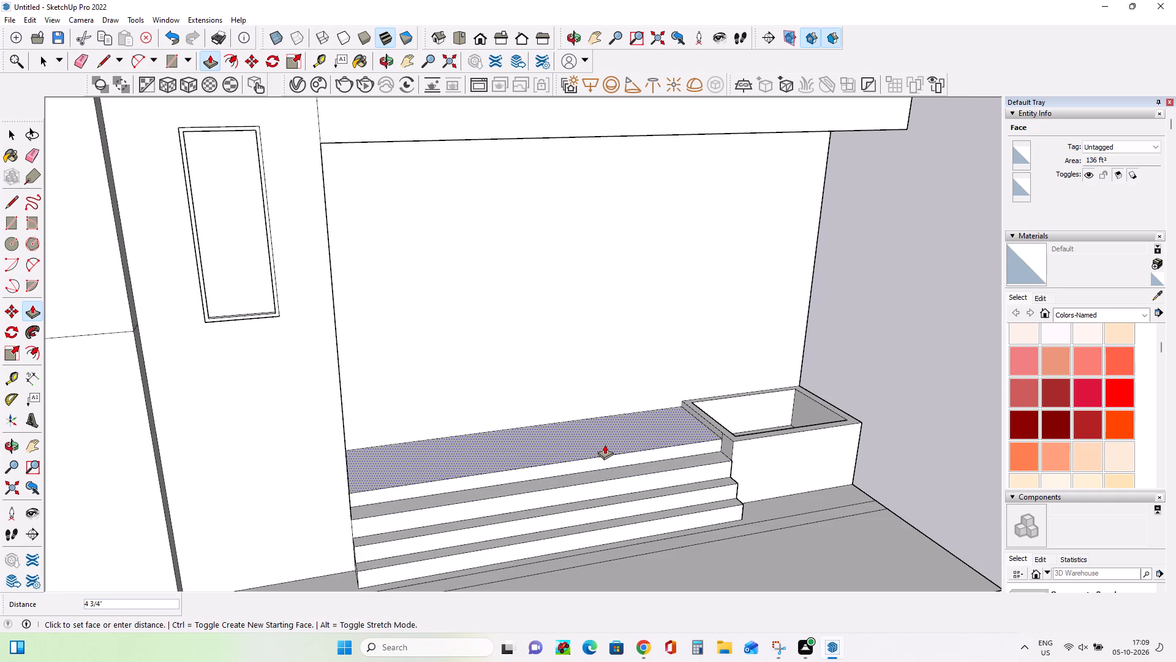
click(605, 444)
click(736, 440)
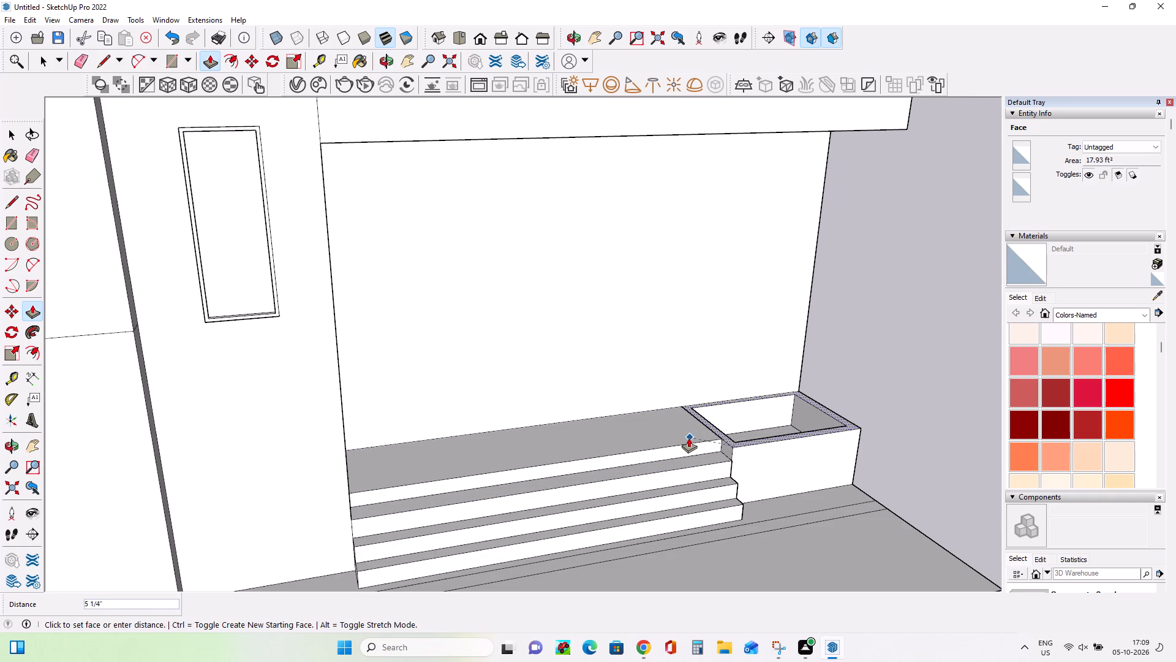
click(688, 438)
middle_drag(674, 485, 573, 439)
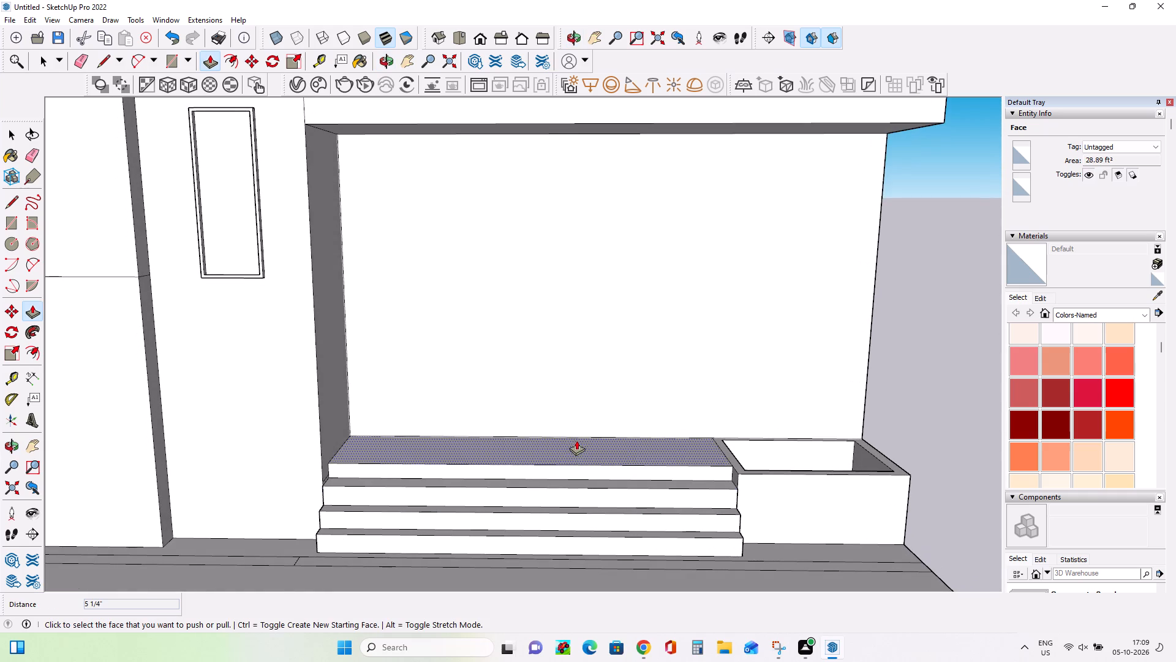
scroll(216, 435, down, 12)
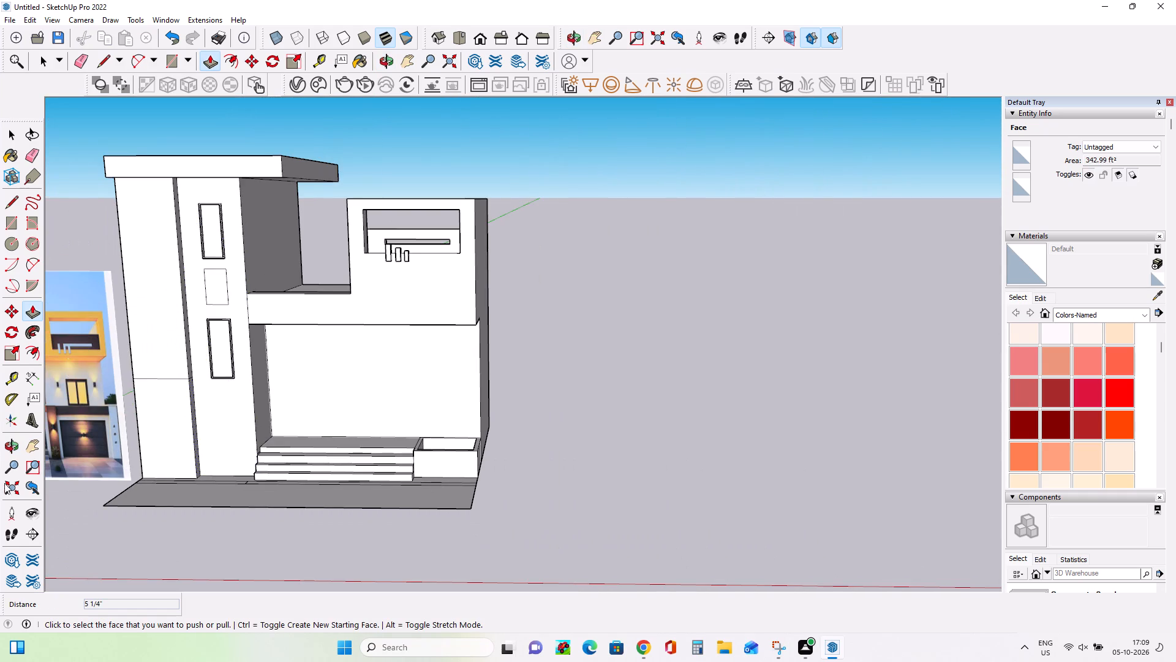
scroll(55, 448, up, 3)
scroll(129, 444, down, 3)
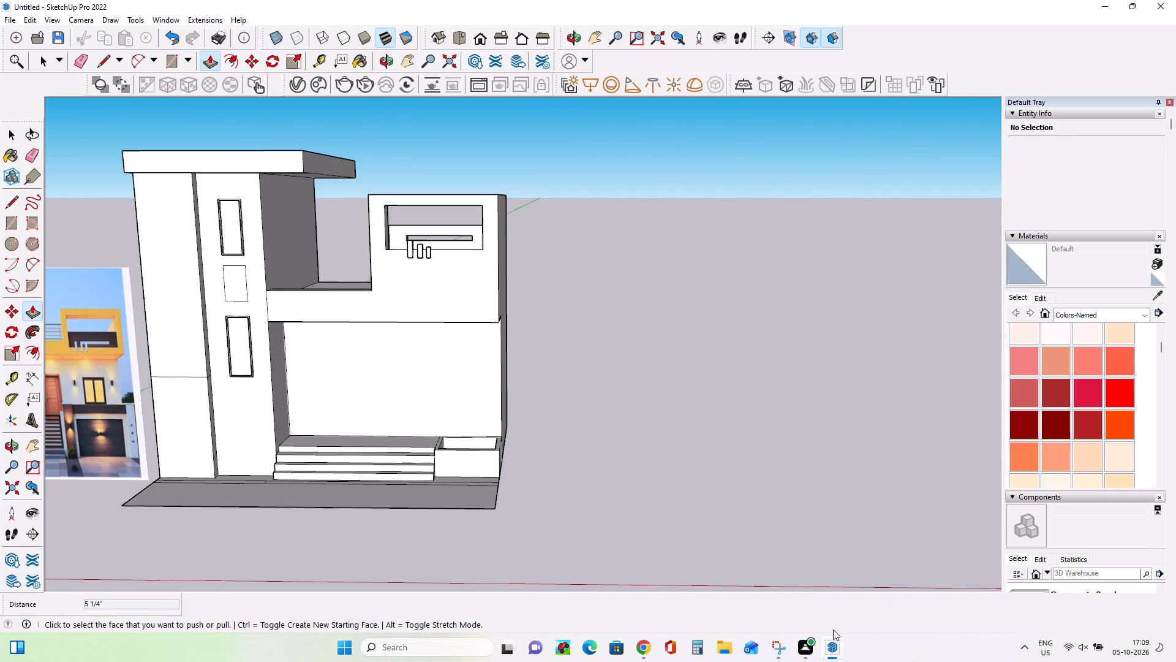
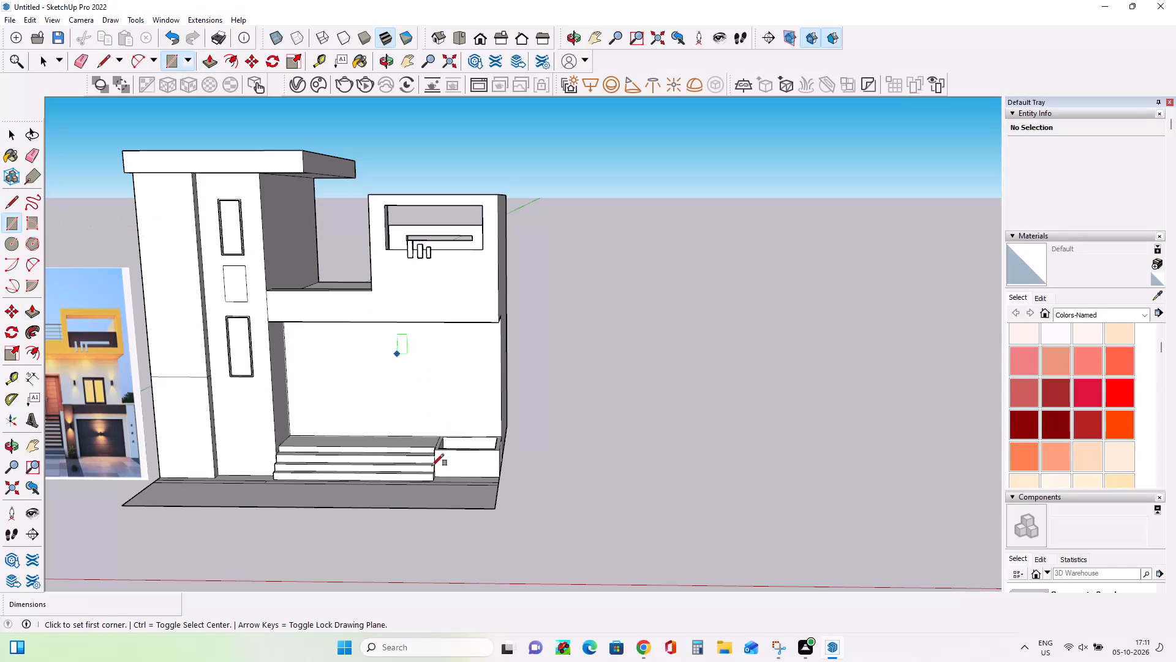
Draw a door rectangle about 8' 10 7/16" wide and 16' 5 3/16" high on the recessed ground-floor wall above the entrance platform.
scroll(511, 440, down, 3)
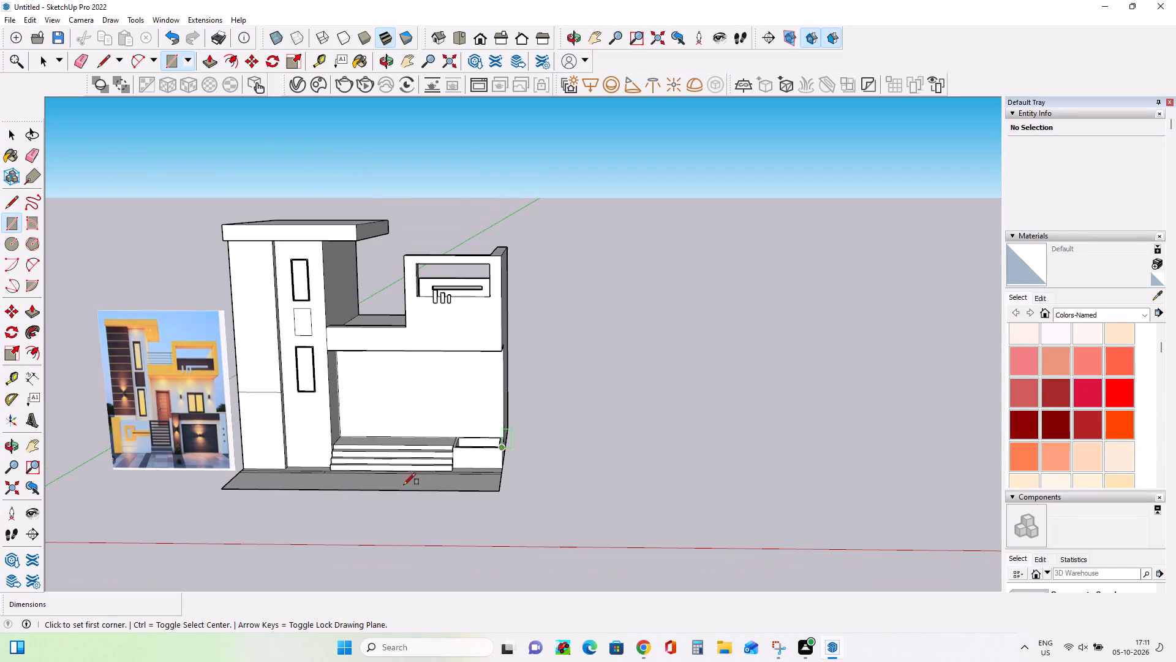
scroll(351, 414, up, 4)
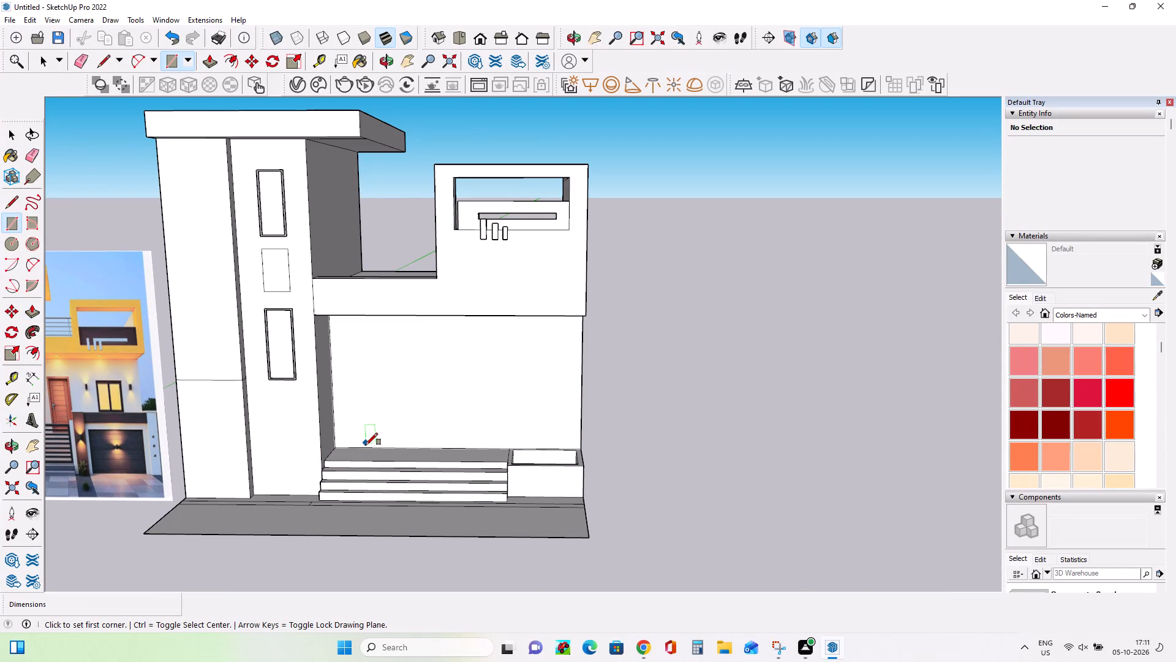
click(364, 444)
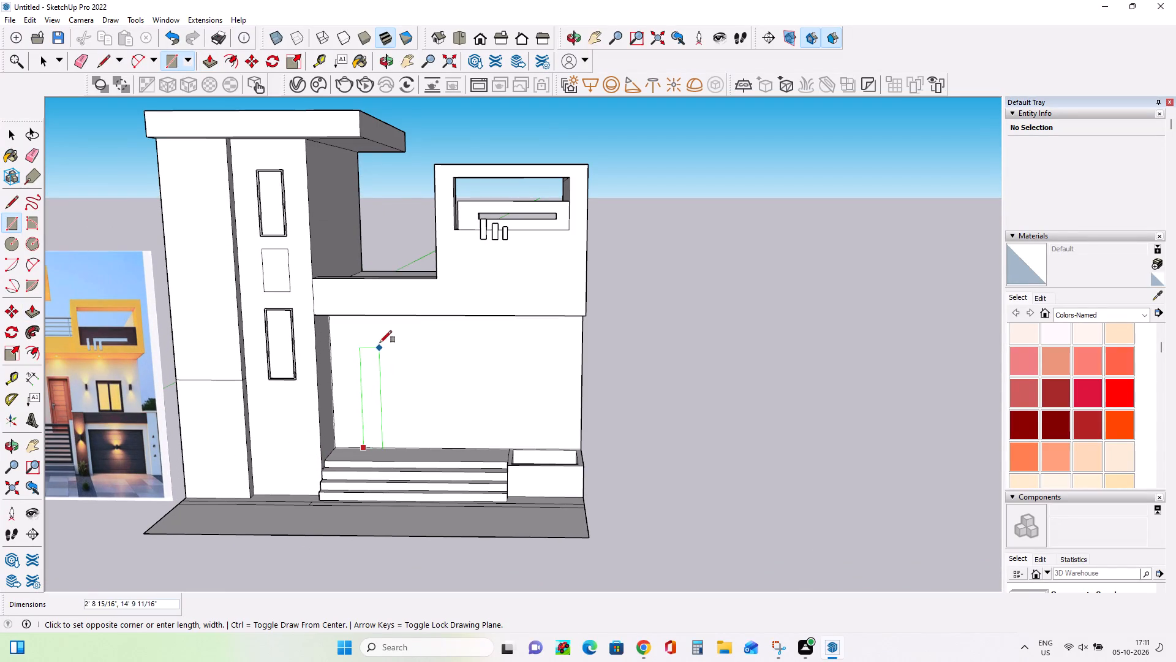
click(424, 332)
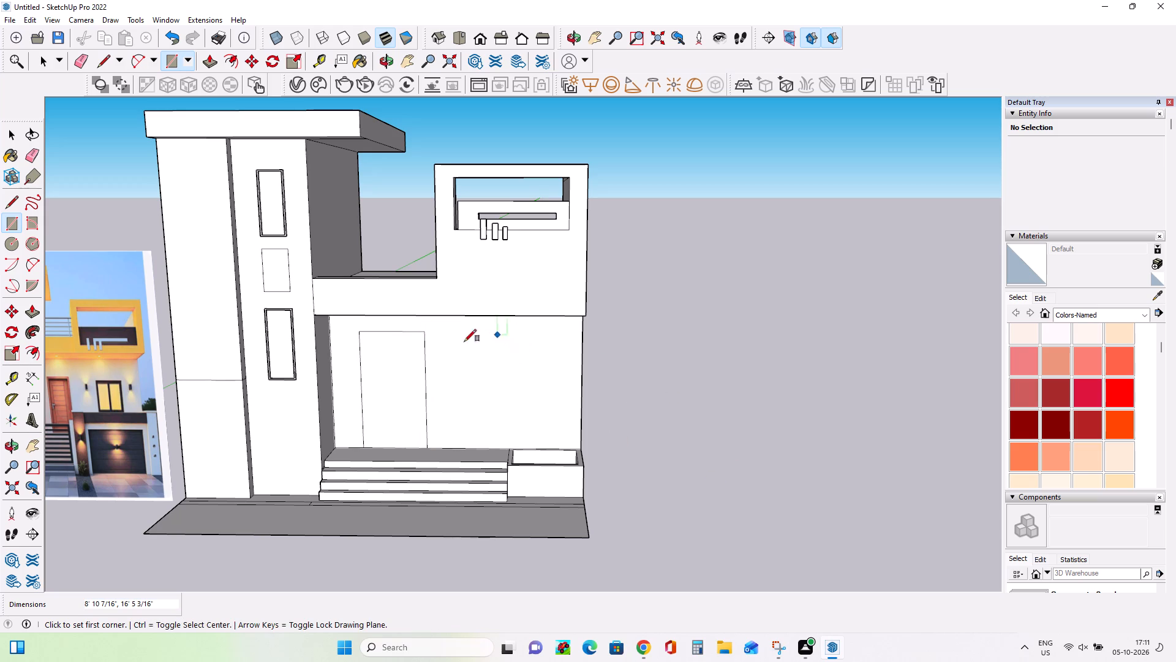
Draw a window rectangle about 7' 4 1/4" wide and 9' 7 3/16" high on the same wall, above the open box.
click(506, 334)
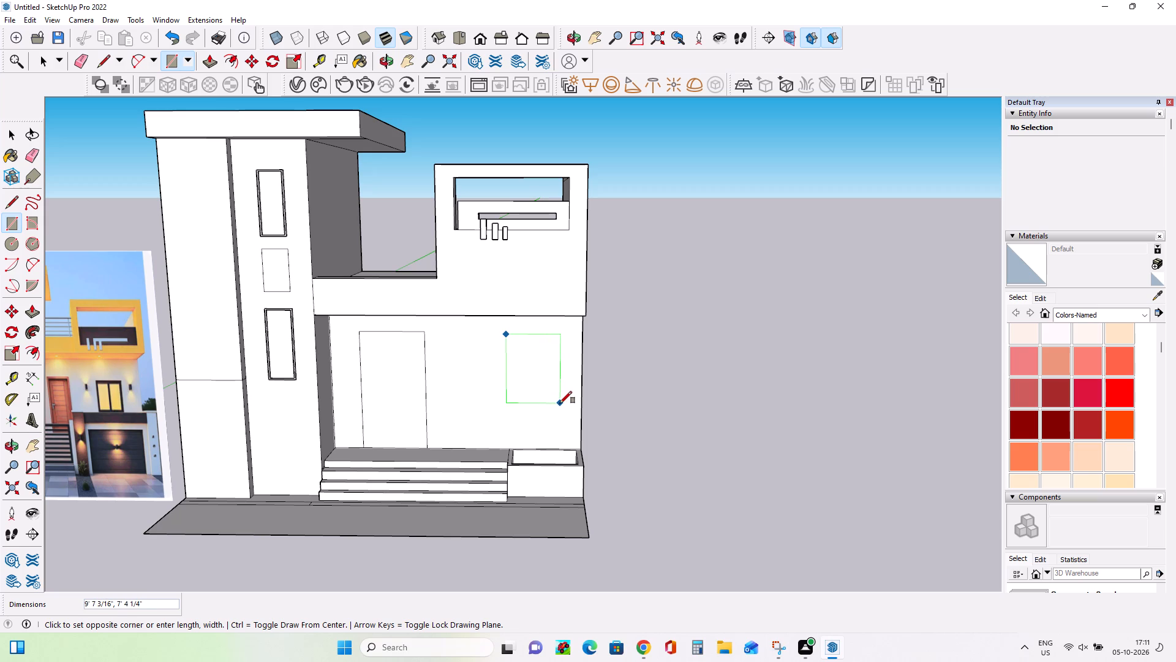
click(560, 403)
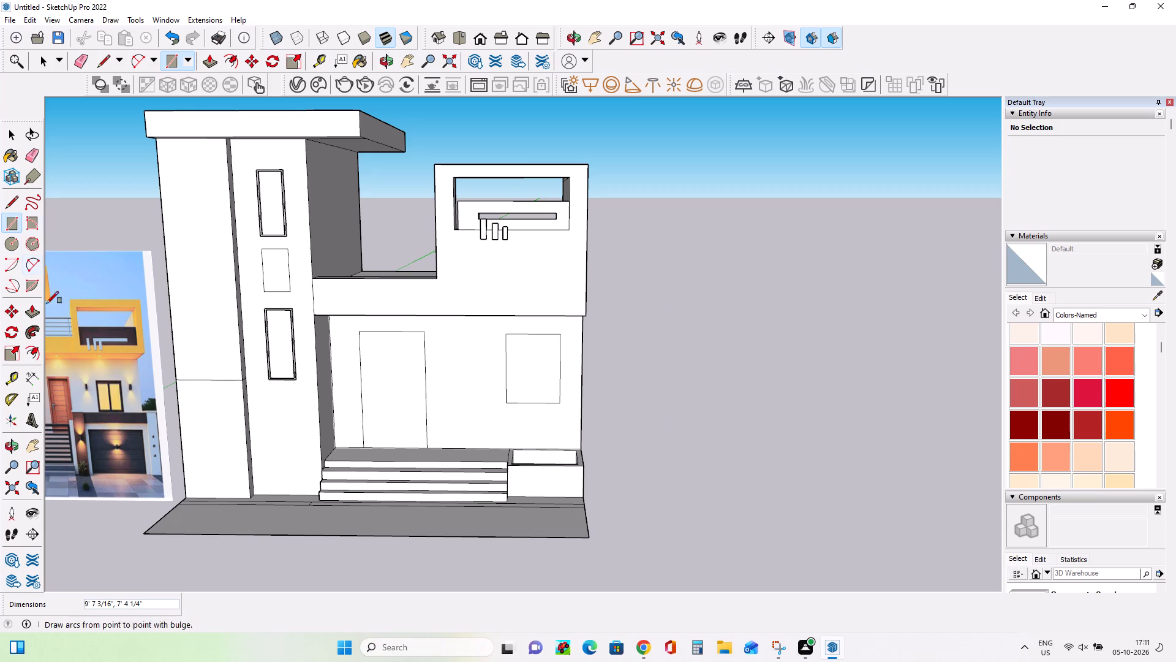
Push the door face into the ground-floor wall and recess the window face by about 2' 9".
click(34, 317)
click(379, 378)
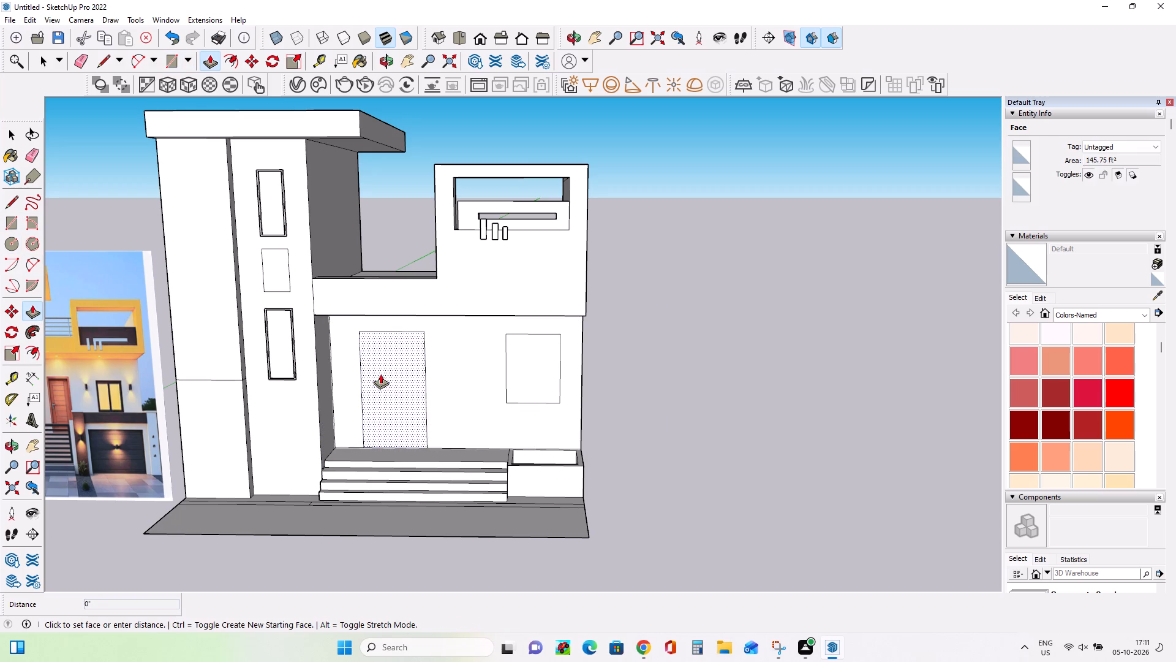
click(382, 373)
click(522, 375)
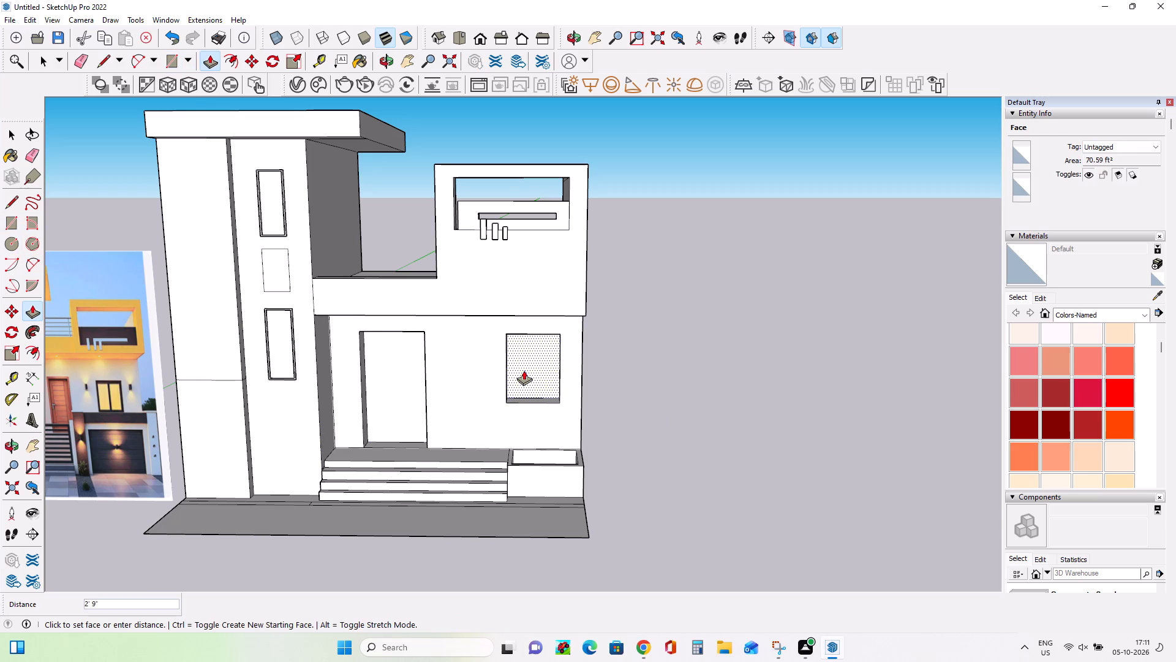
click(524, 370)
Examine the front elevation, its recessed openings and entrance steps, comparing them with the reference image.
middle_drag(429, 444, 466, 452)
scroll(466, 452, down, 5)
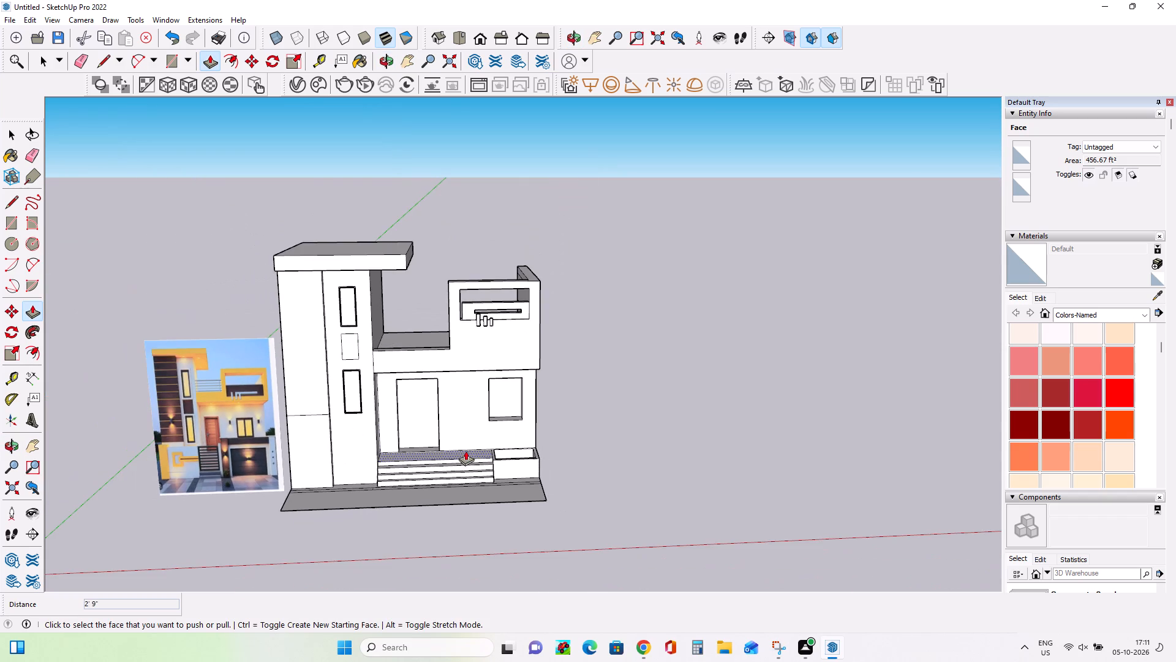
scroll(500, 403, up, 3)
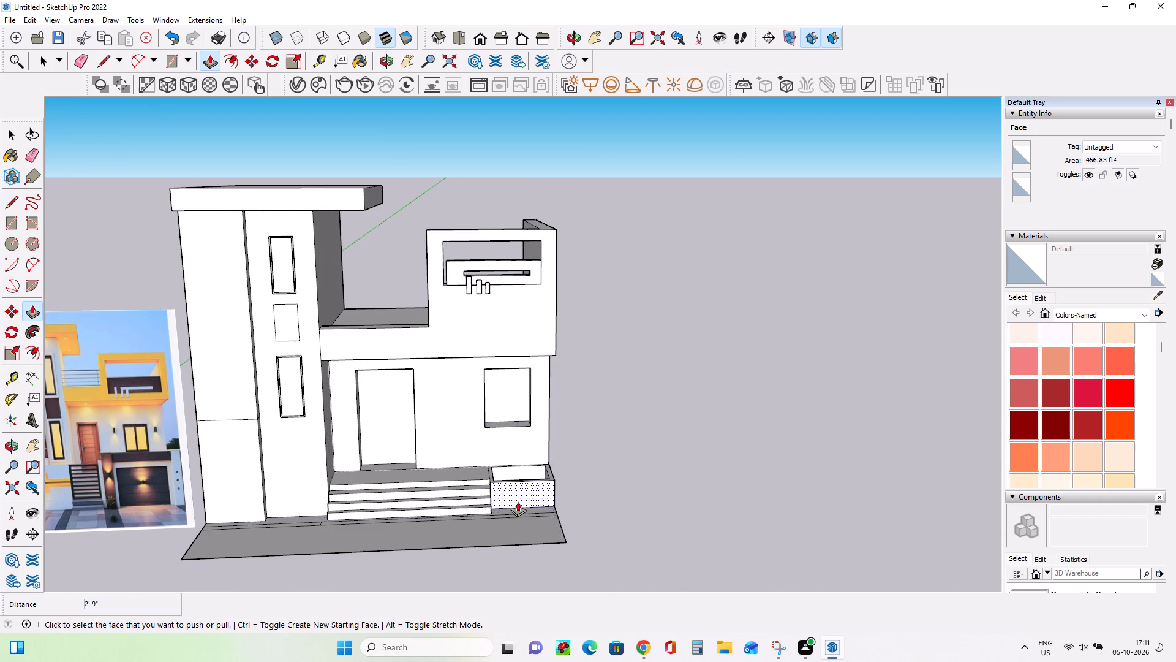
scroll(498, 487, up, 2)
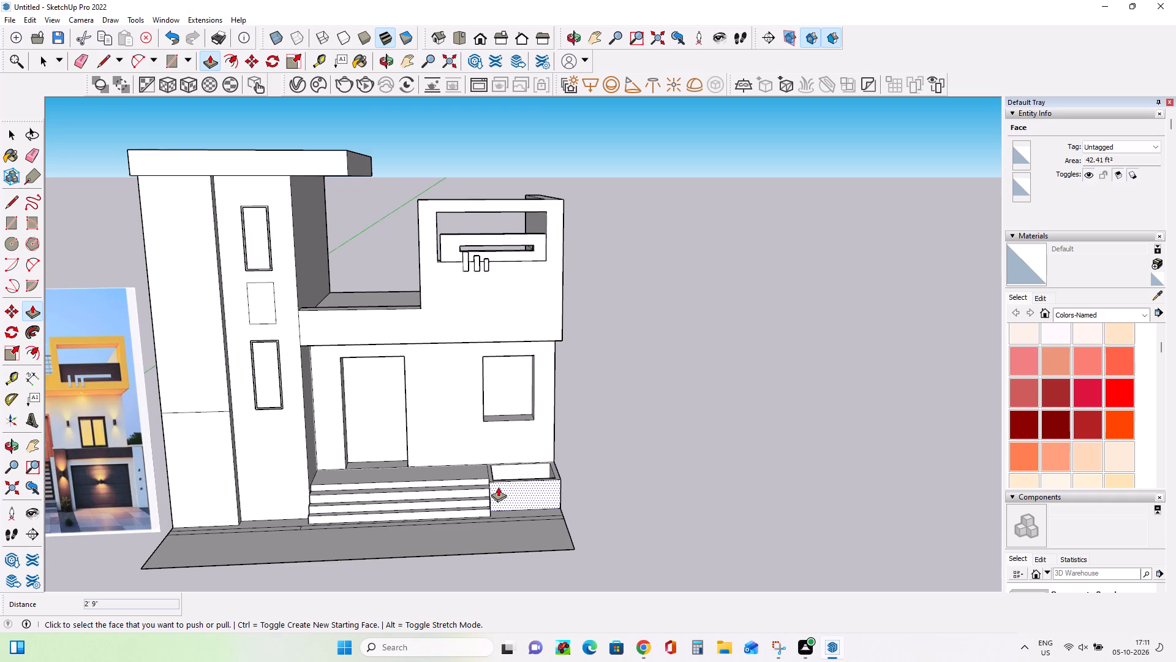
scroll(498, 487, down, 5)
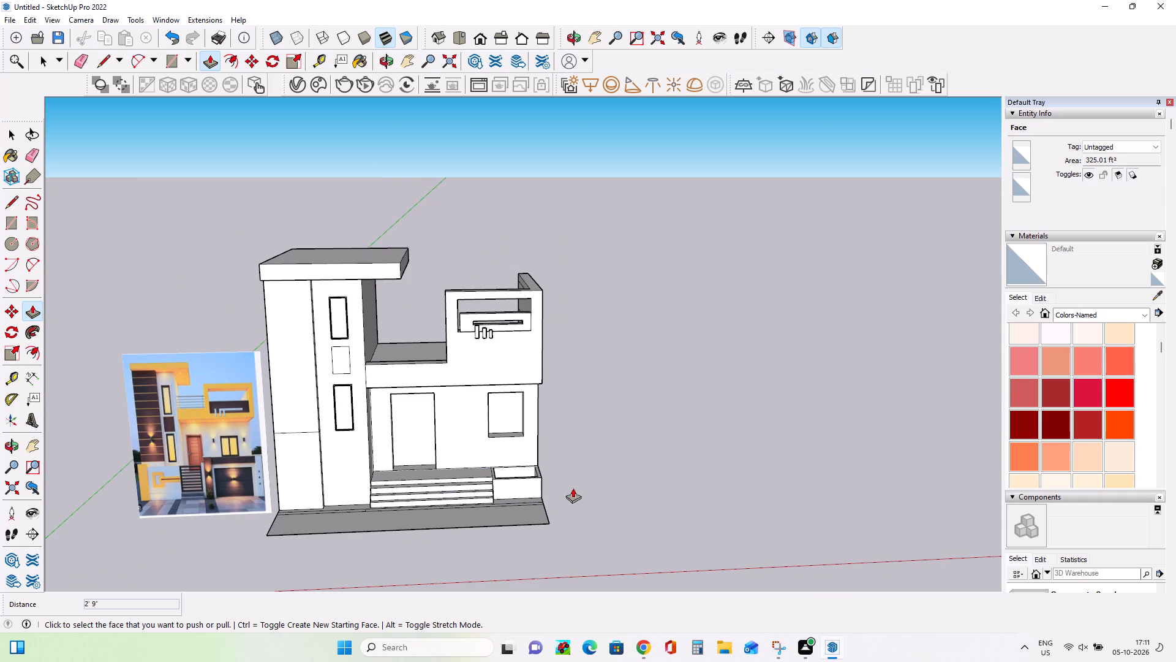
scroll(472, 433, up, 4)
scroll(472, 433, down, 3)
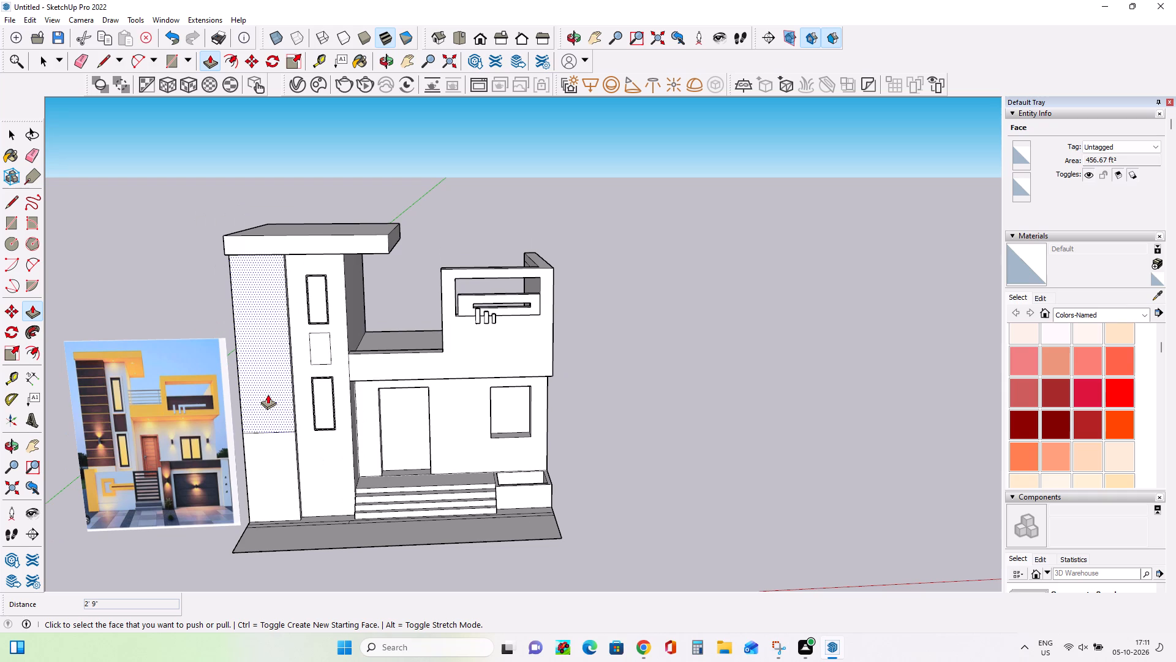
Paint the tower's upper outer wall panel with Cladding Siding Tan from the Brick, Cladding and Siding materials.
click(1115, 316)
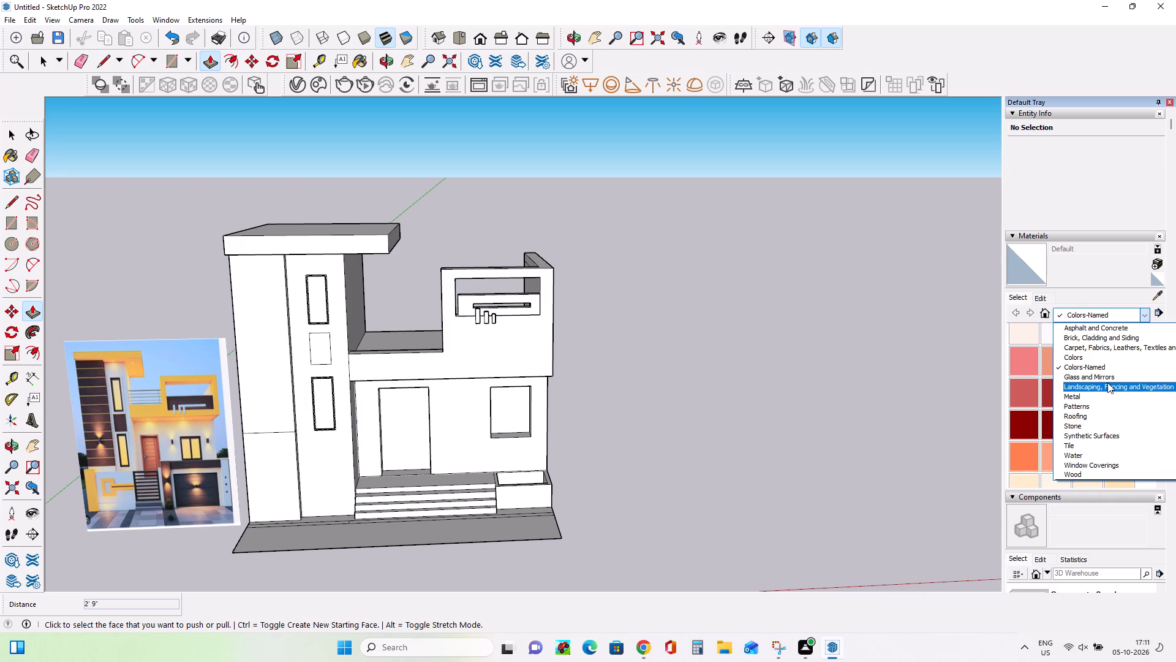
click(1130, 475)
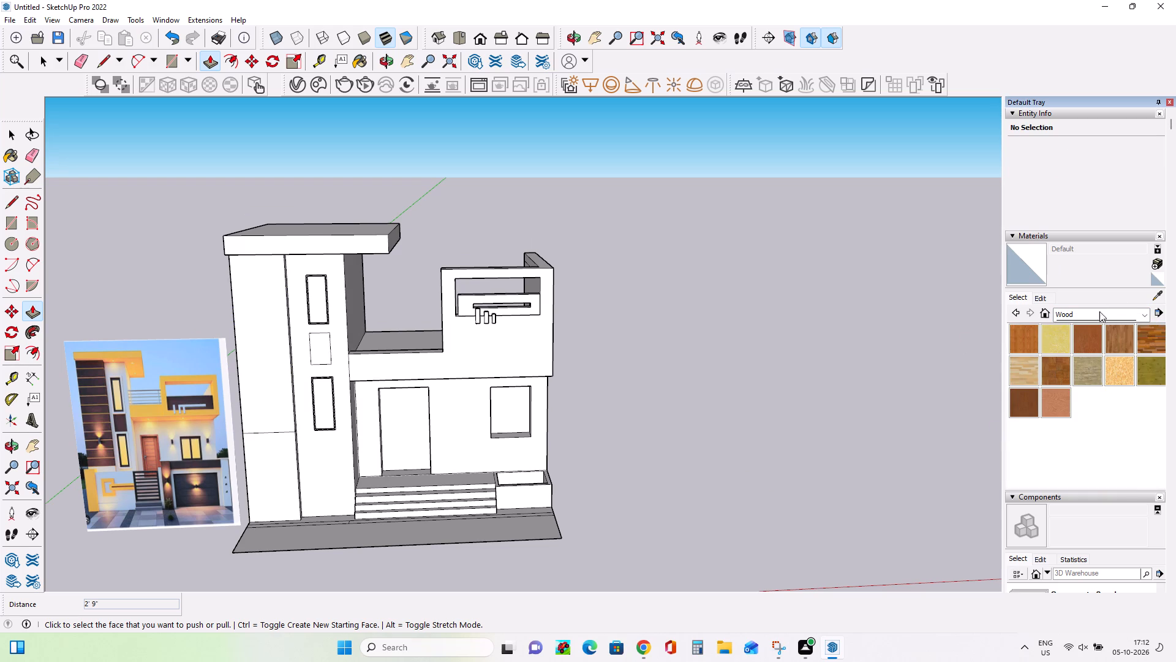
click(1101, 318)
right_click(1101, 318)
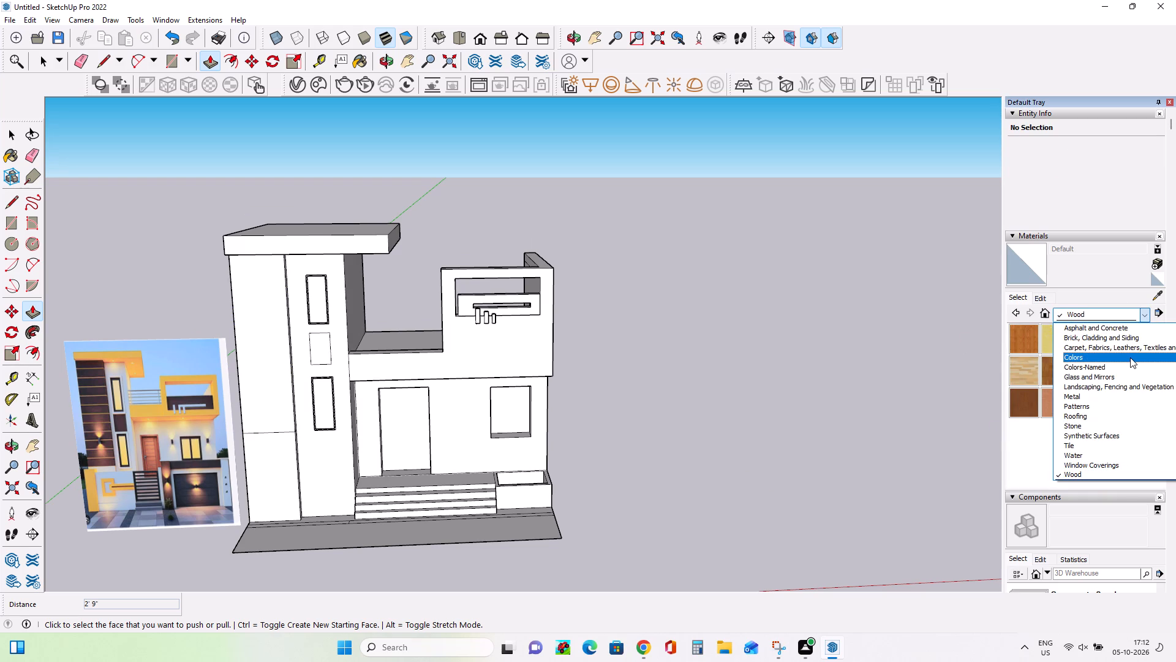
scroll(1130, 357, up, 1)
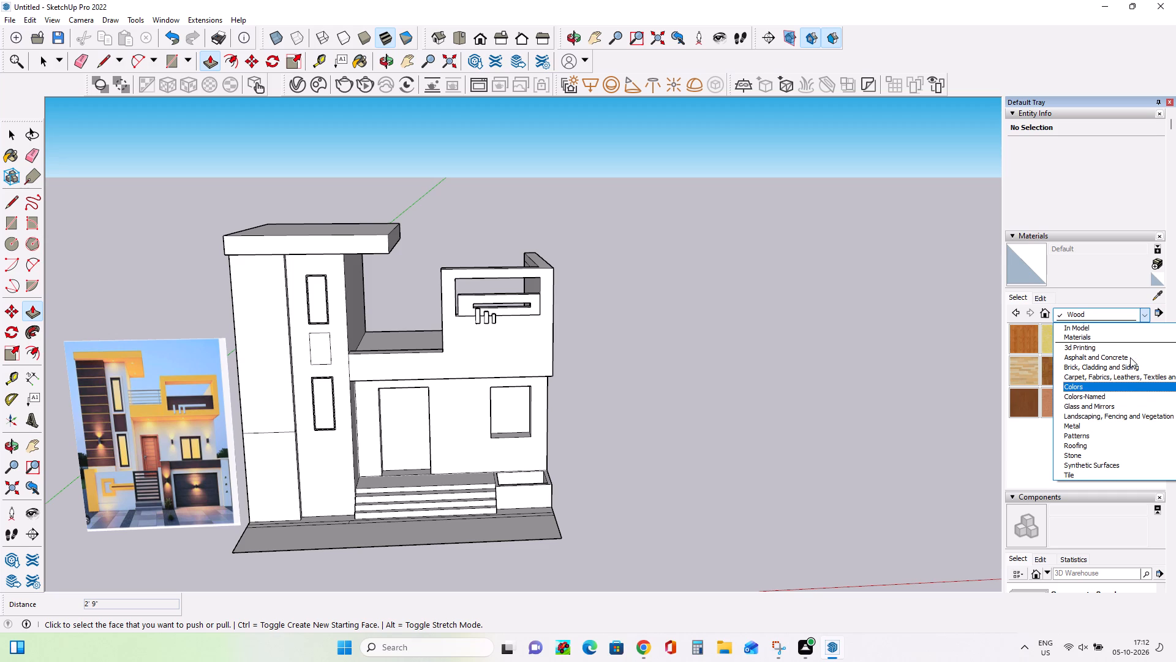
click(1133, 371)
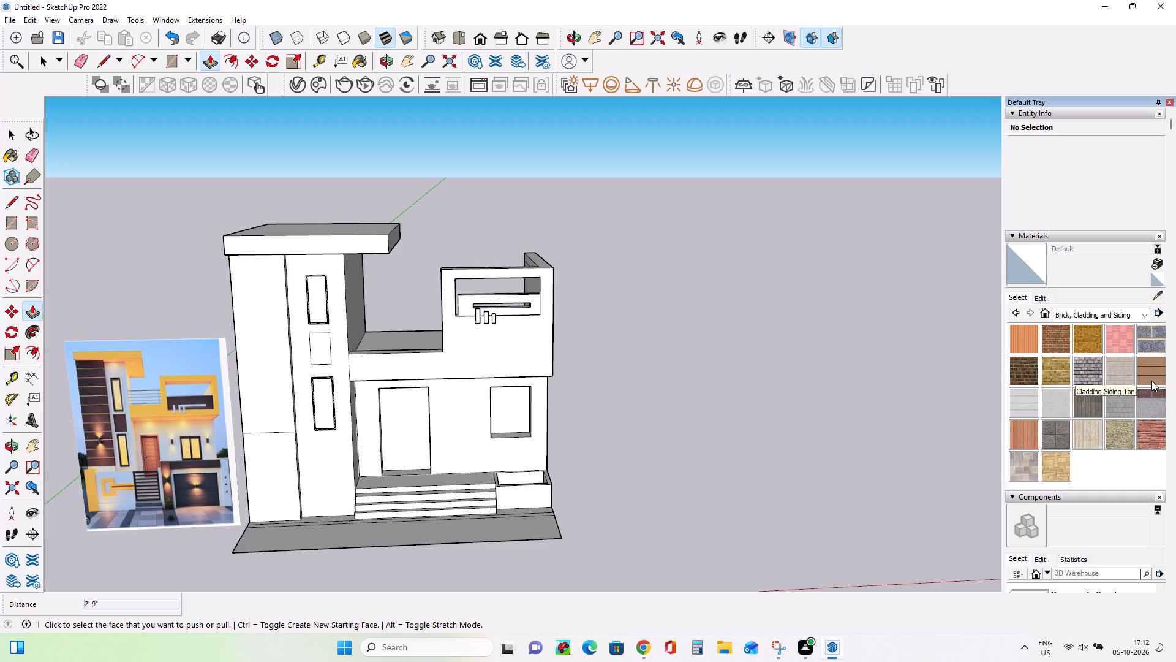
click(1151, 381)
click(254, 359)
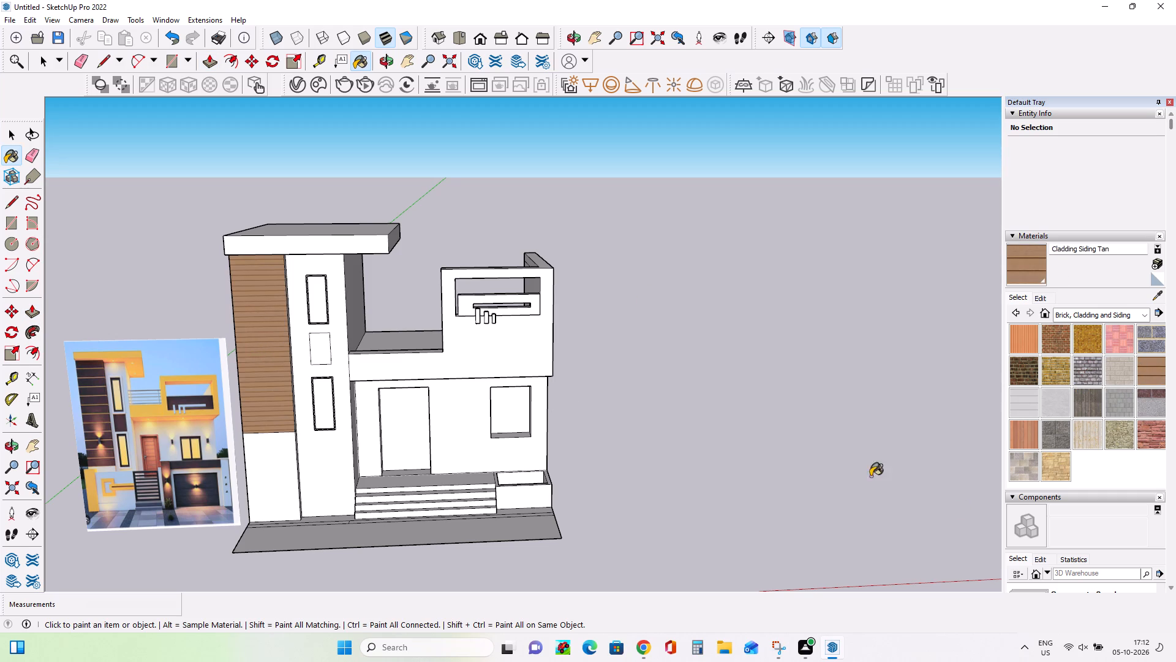
Paint the tower's upper outer wall panel with Modern Siding from the Brick, Cladding and Siding materials.
click(1026, 441)
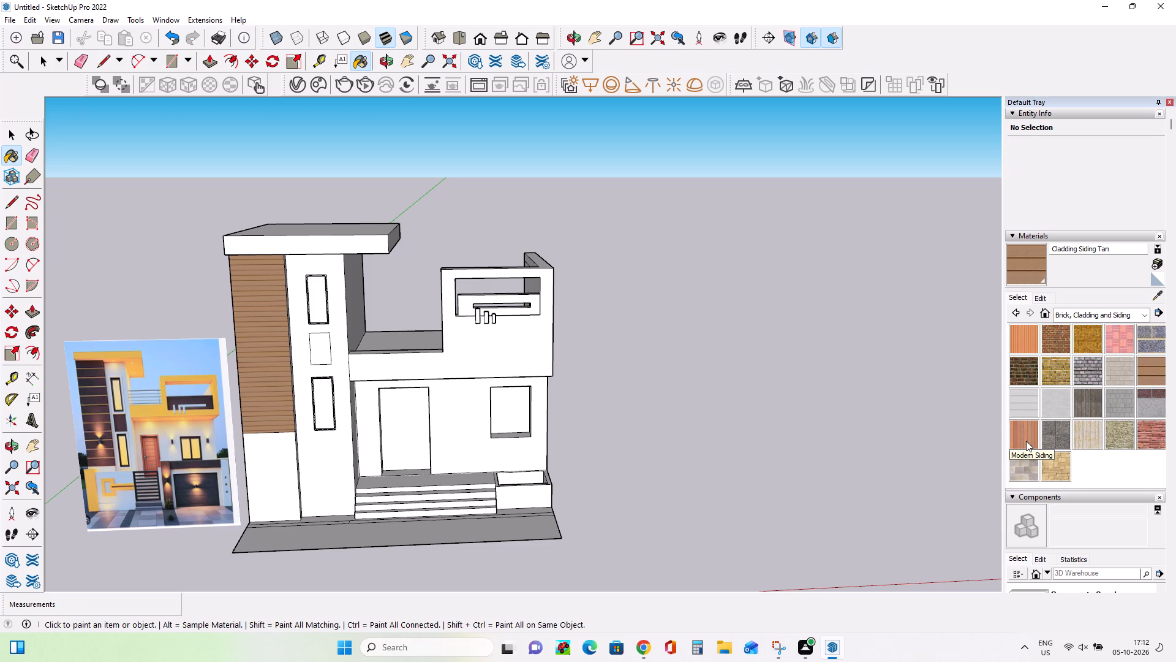
click(256, 363)
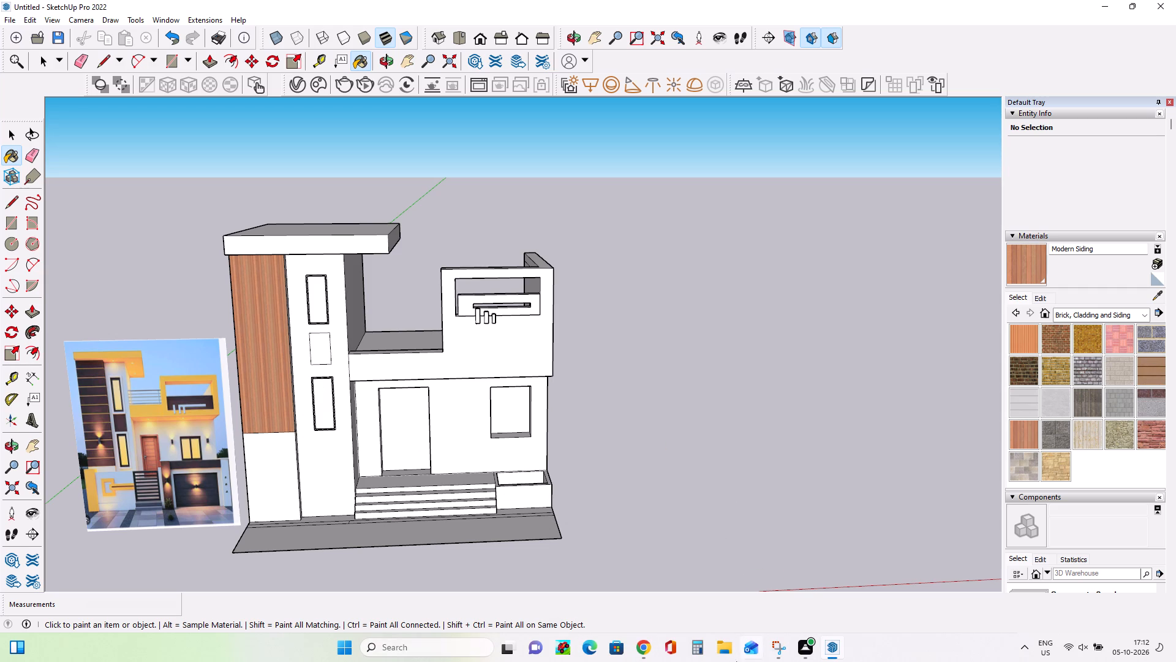
Switch to Chrome and open the 3D Warehouse website from the existing Google search for it.
click(644, 649)
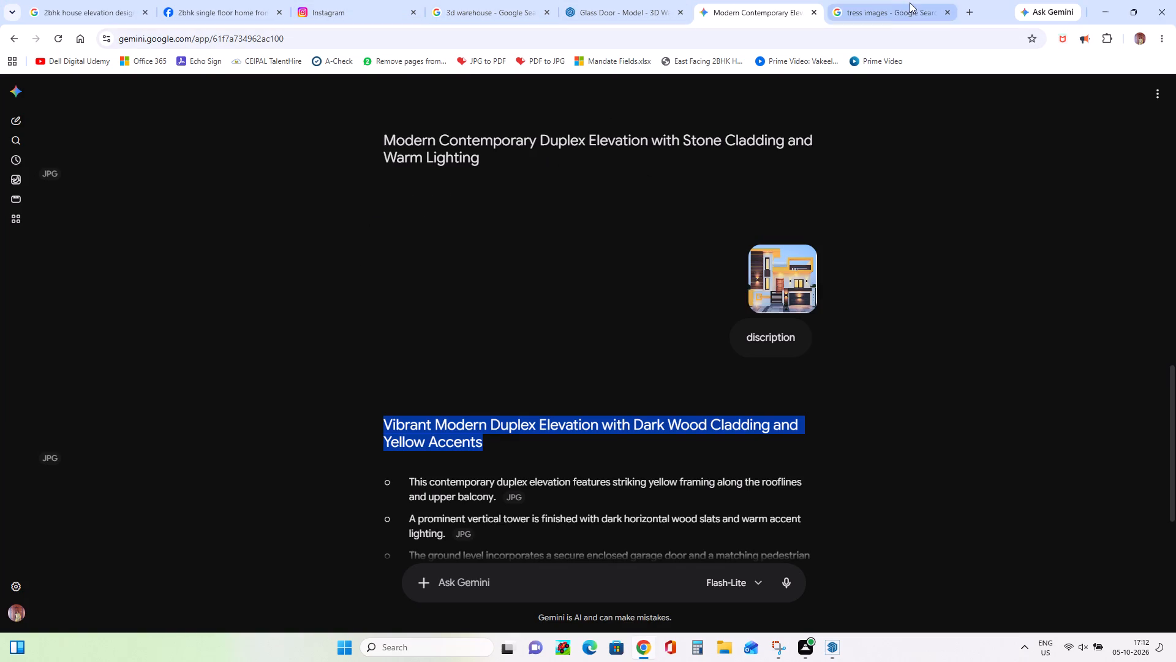
click(481, 9)
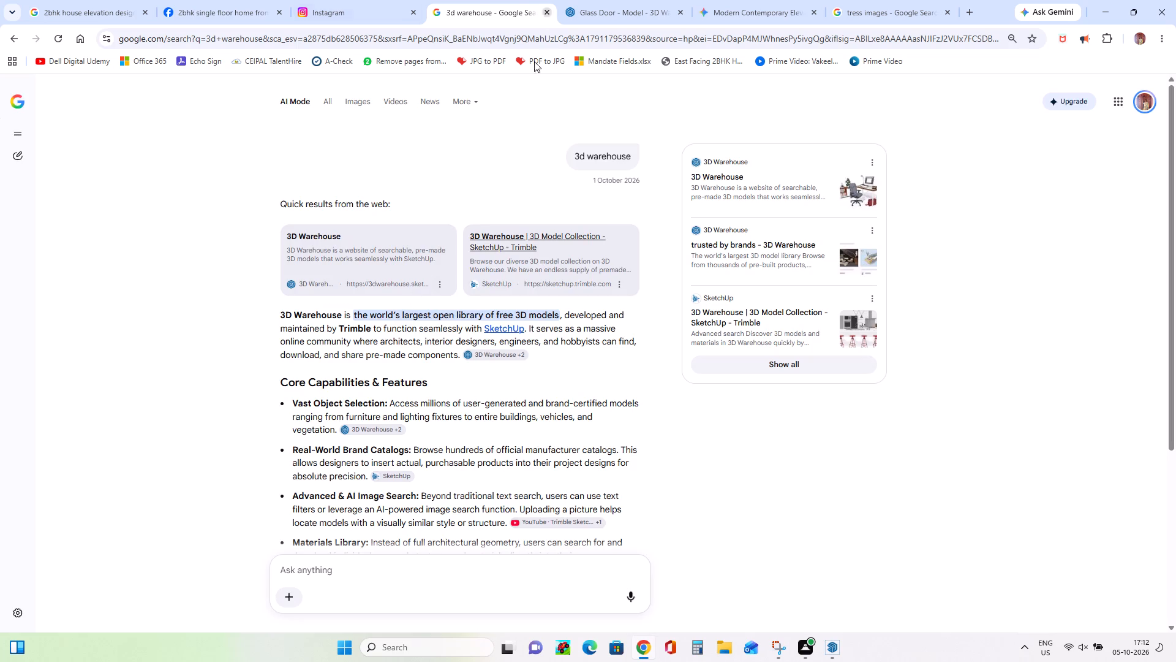
click(328, 236)
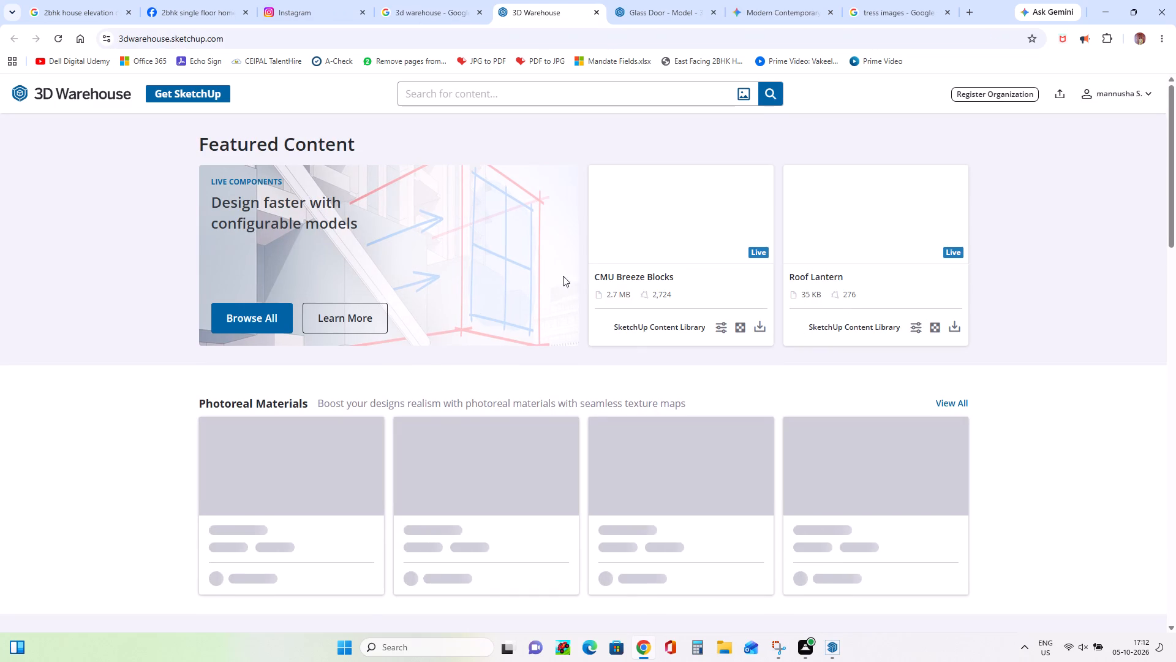
Search the 3D Warehouse for wooden rafters.
click(537, 98)
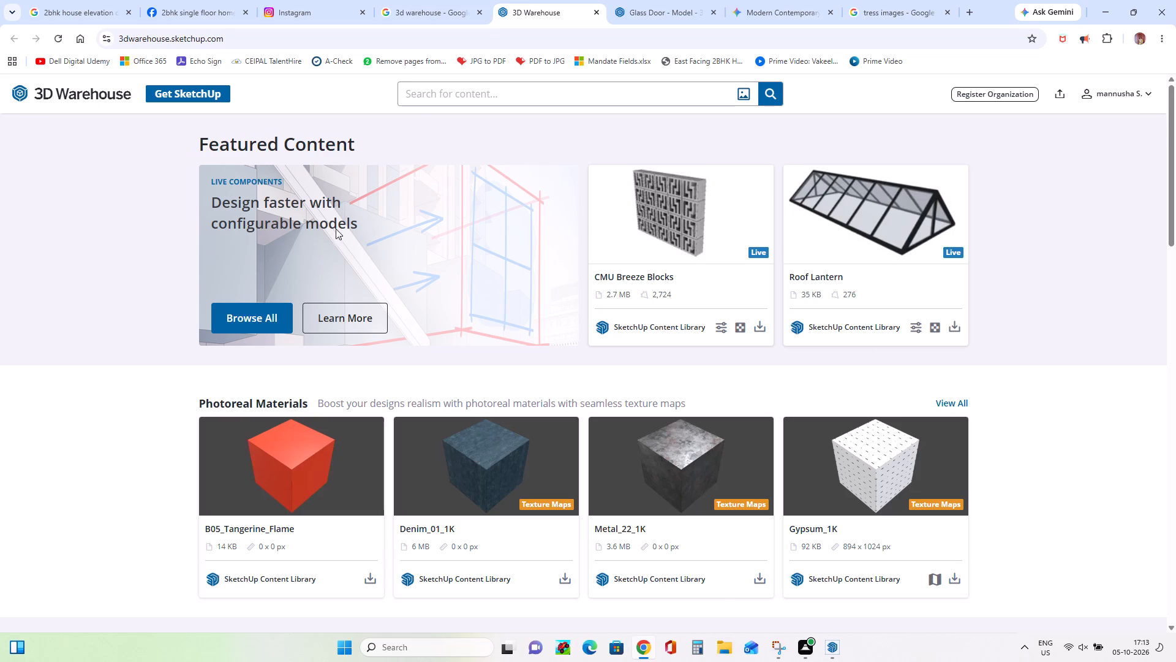
click(426, 98)
text(woode)
key(n)
key(space)
text(rafte)
key(s)
key(BackSpace)
key(BackSpace)
text(ers)
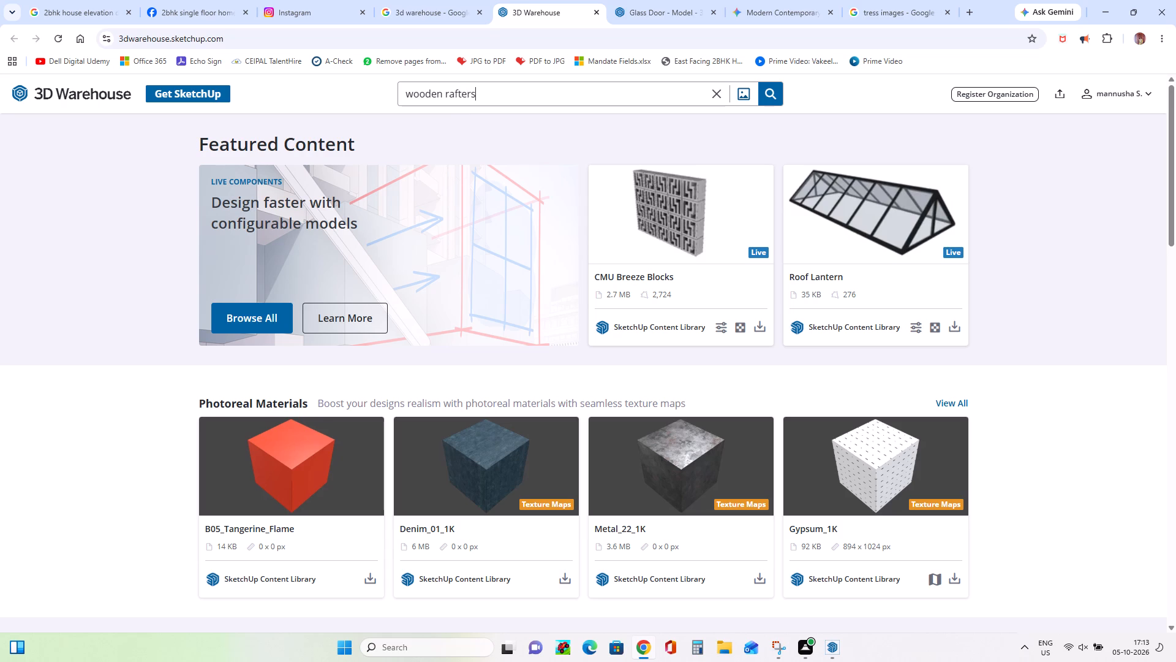
key(Return)
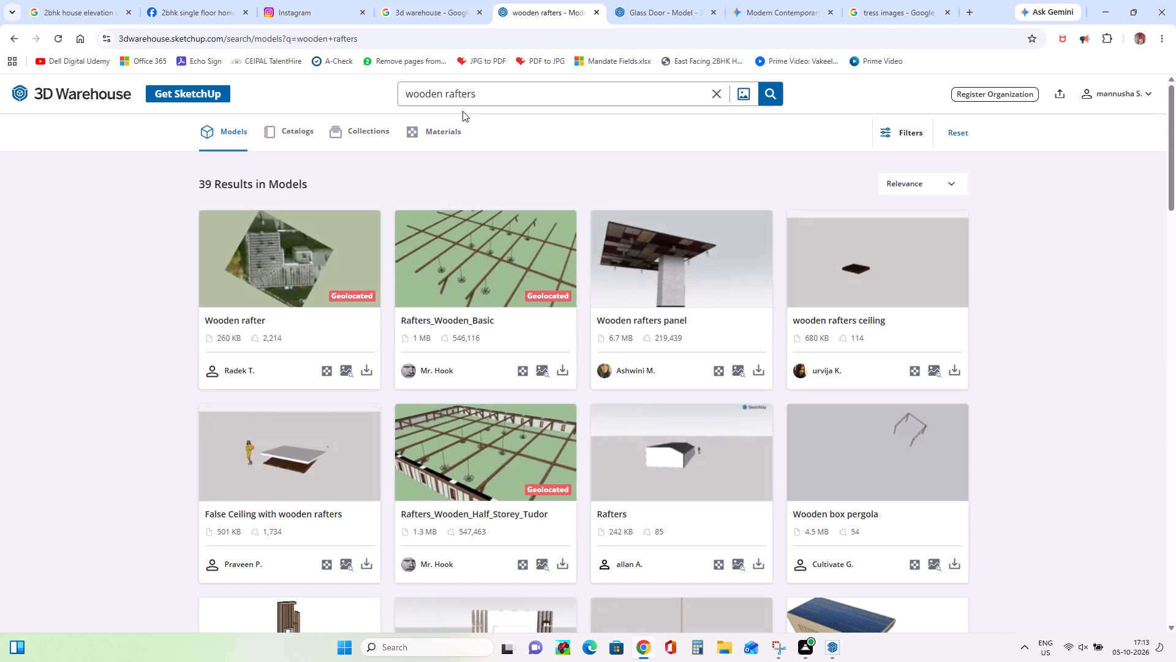
Look through the wooden rafters model results for slats that suit the tower cladding.
scroll(557, 397, down, 3)
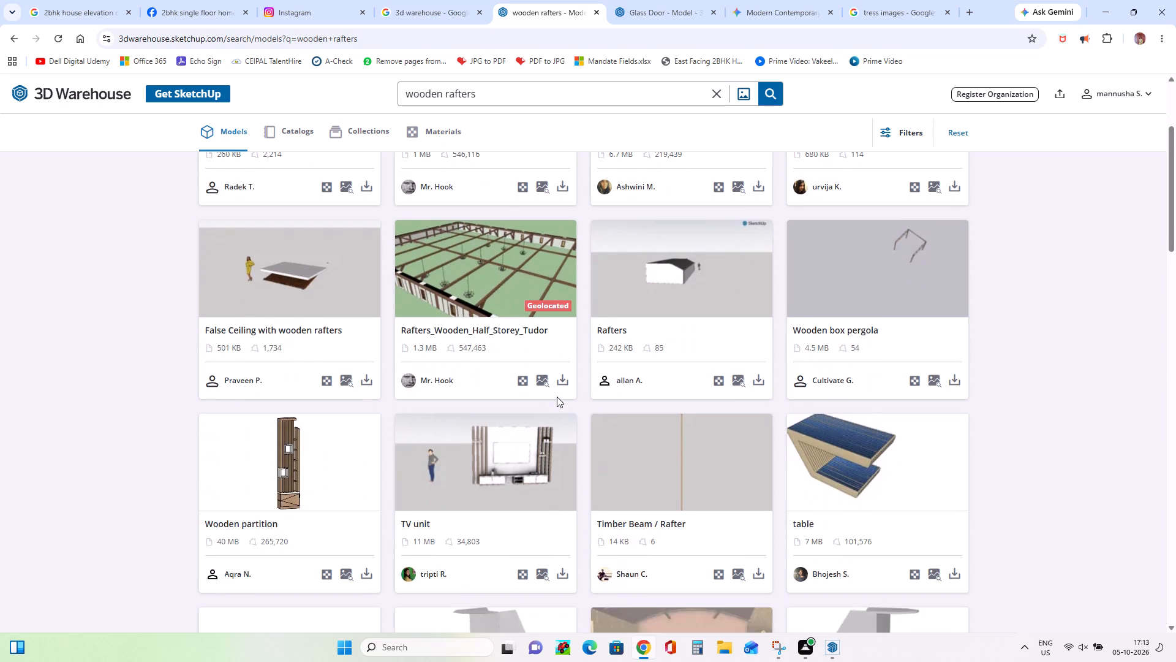
scroll(556, 416, down, 2)
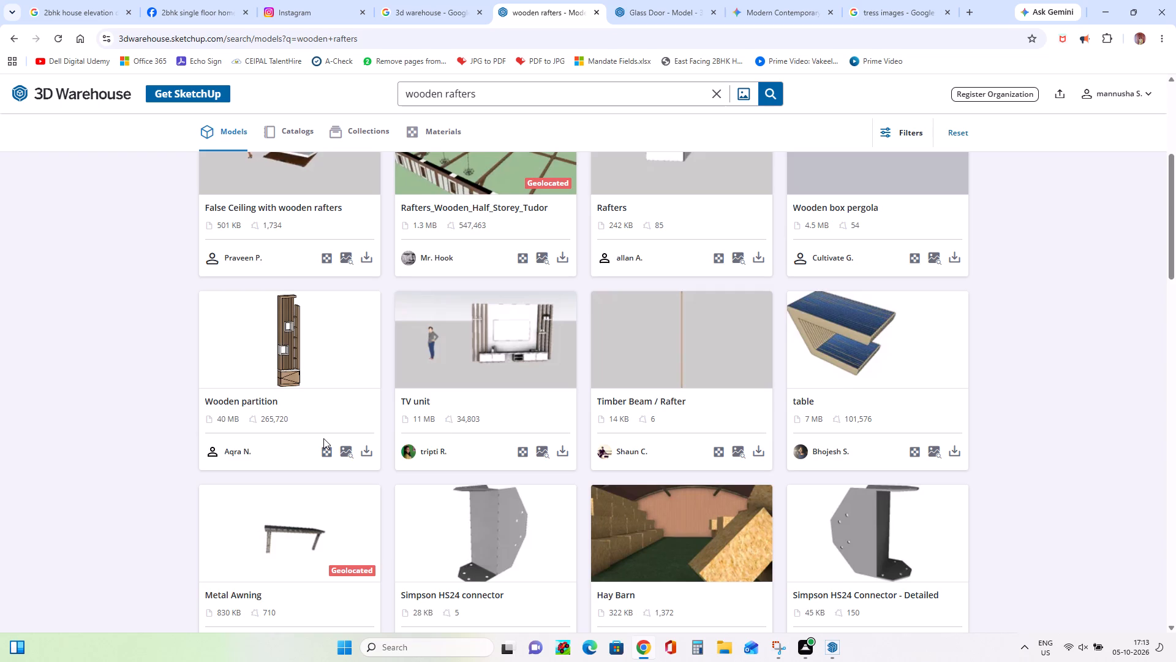
scroll(323, 438, down, 10)
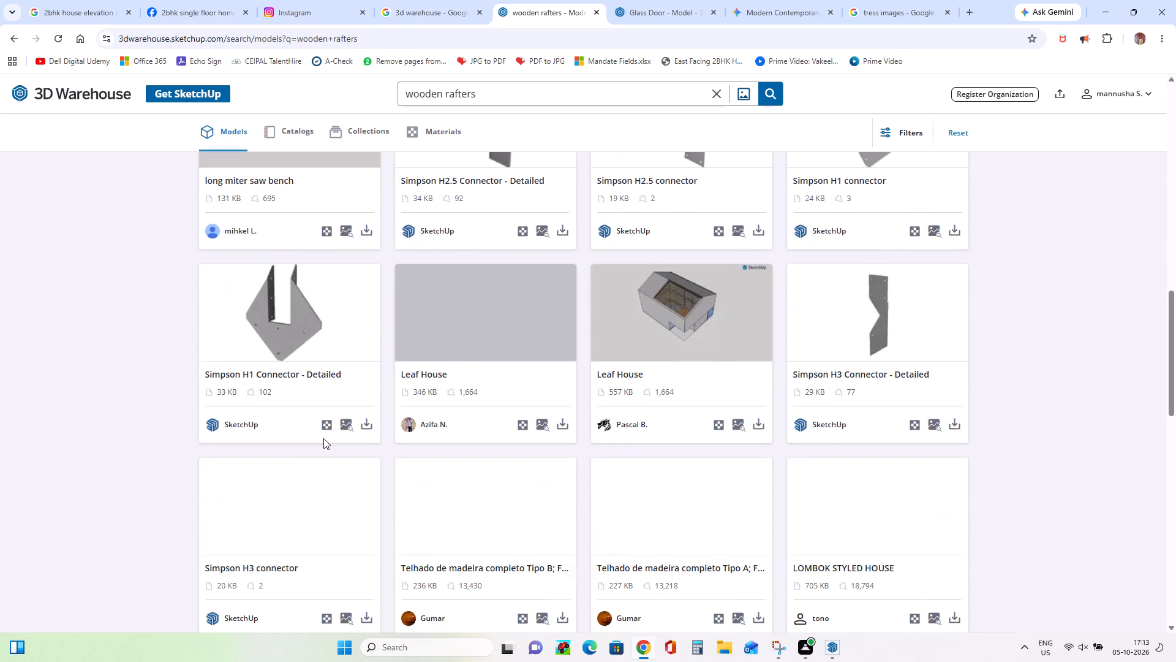
scroll(323, 463, down, 3)
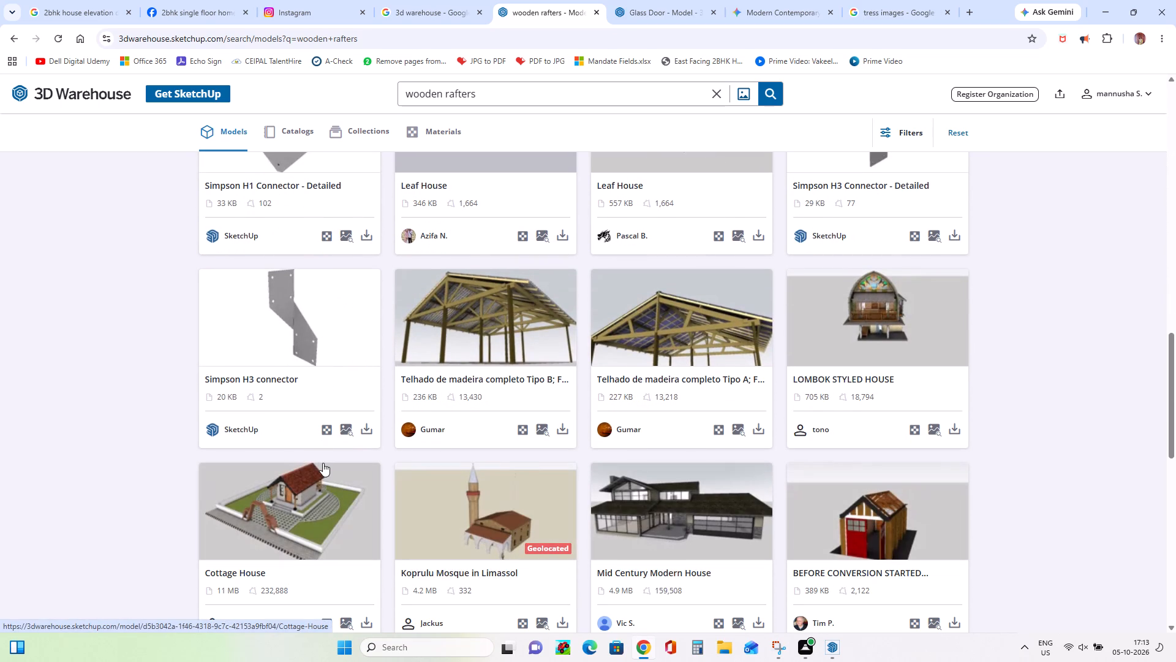
scroll(323, 463, down, 7)
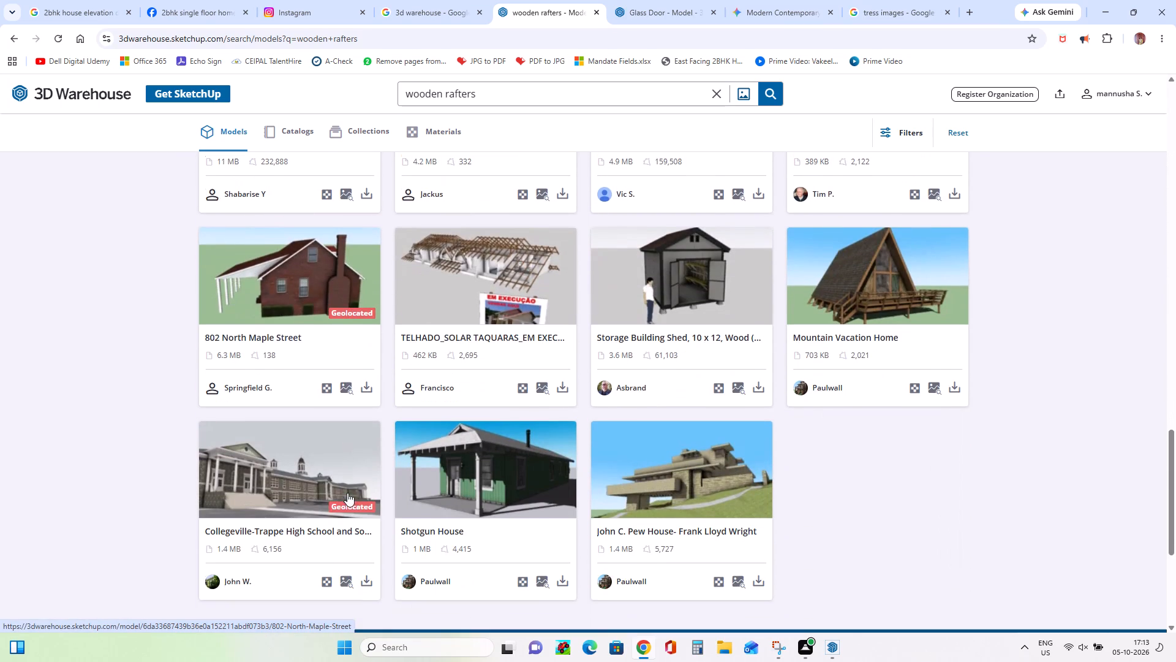
scroll(328, 485, down, 4)
scroll(328, 485, up, 14)
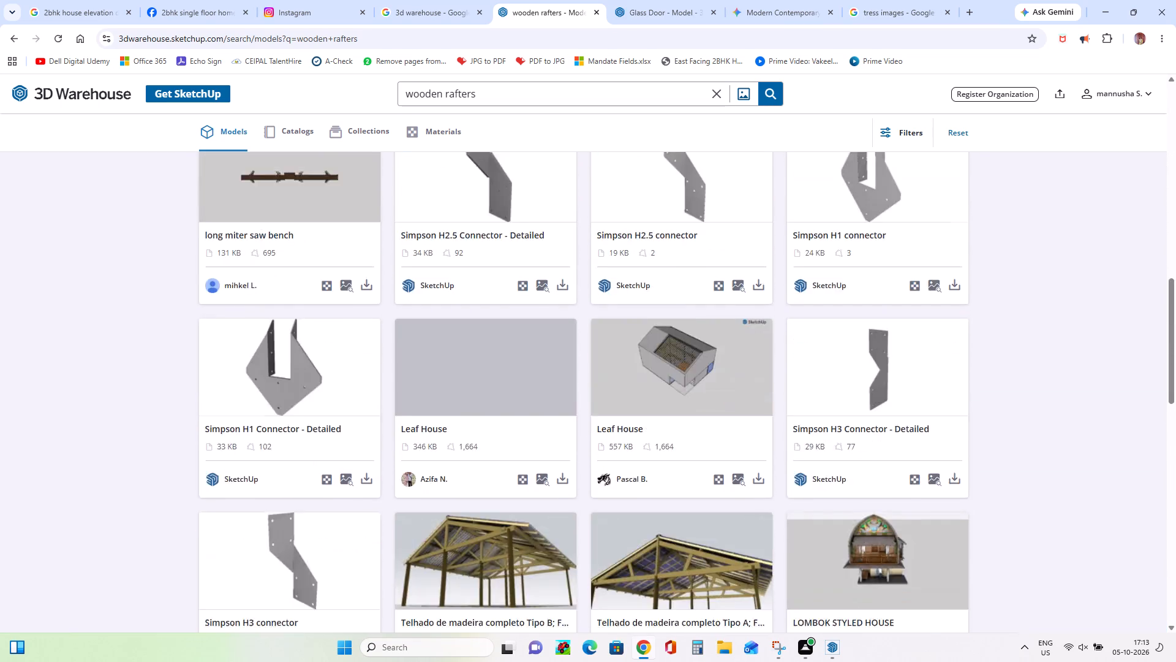
scroll(328, 485, up, 19)
scroll(327, 484, down, 1)
scroll(327, 484, up, 6)
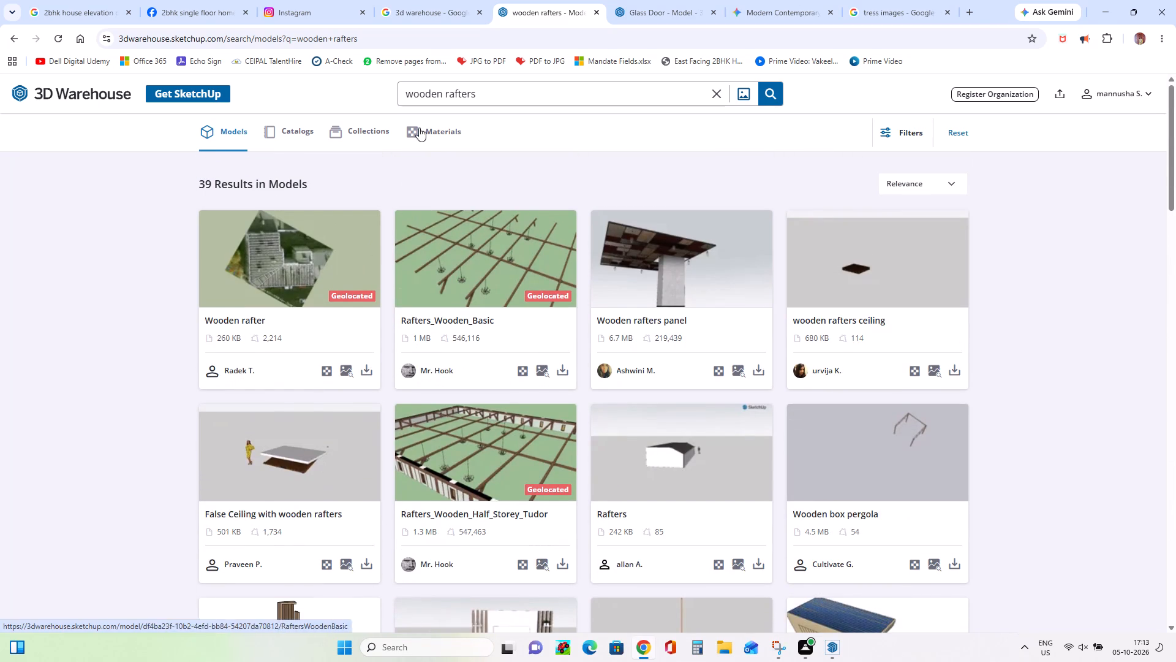
Shorten the 3D Warehouse search to rafters and run it again.
click(444, 94)
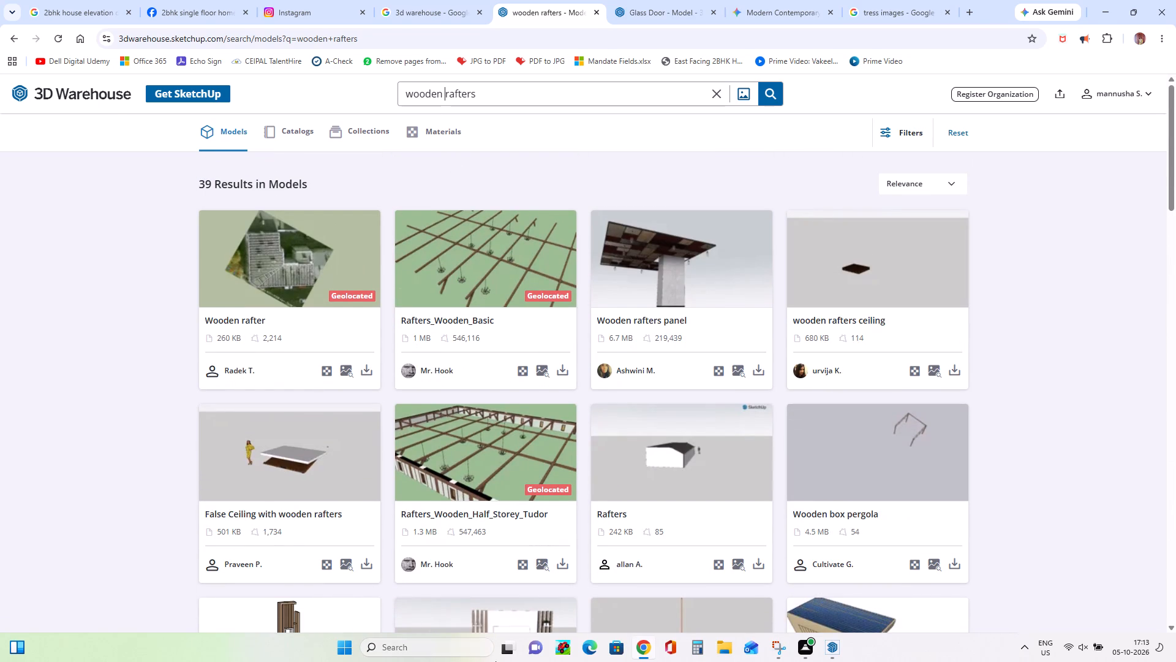
key(BackSpace)
key(BackSpace)
key(BackSpace)
key(BackSpace)
key(BackSpace)
key(BackSpace)
key(BackSpace)
key(BackSpace)
key(BackSpace)
key(BackSpace)
key(BackSpace)
key(BackSpace)
key(BackSpace)
key(BackSpace)
key(BackSpace)
key(BackSpace)
key(Return)
key(Return)
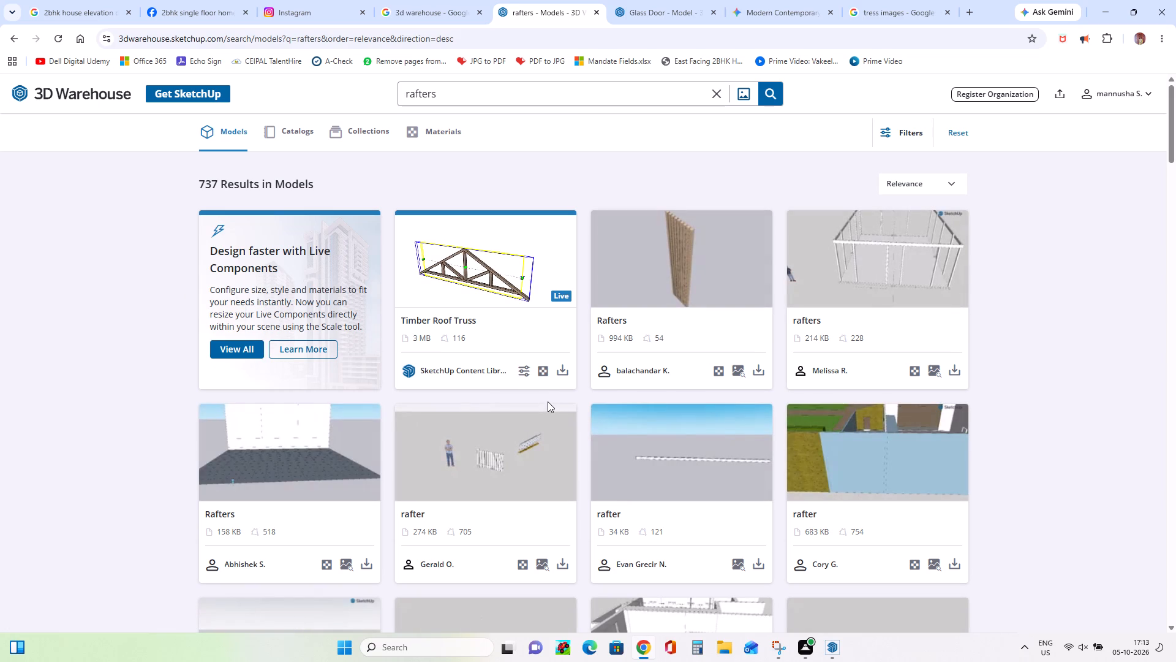
Find the Rafters model of tall vertical wooden slats in the search results and download it.
scroll(682, 297, down, 3)
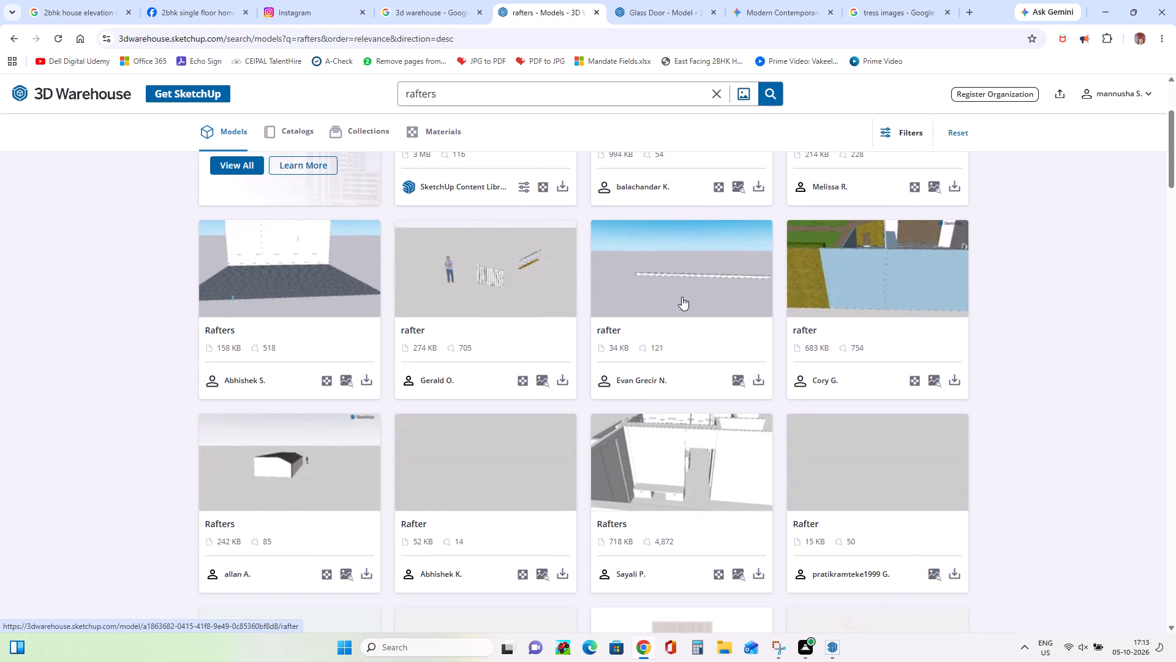
scroll(682, 297, down, 7)
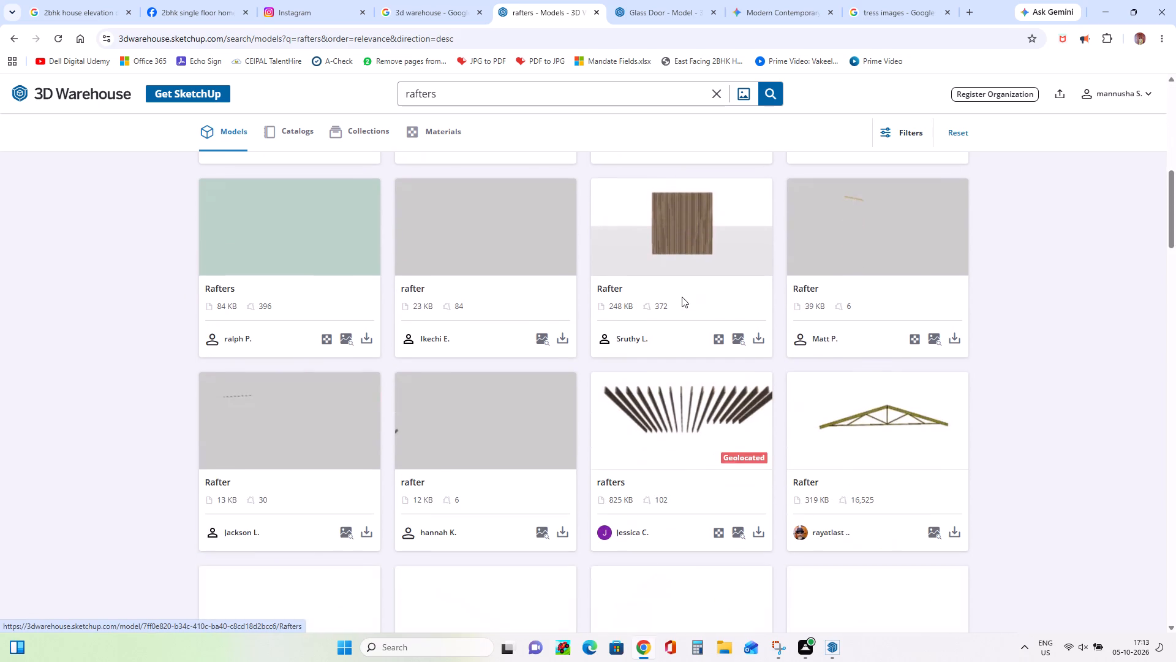
scroll(682, 297, down, 7)
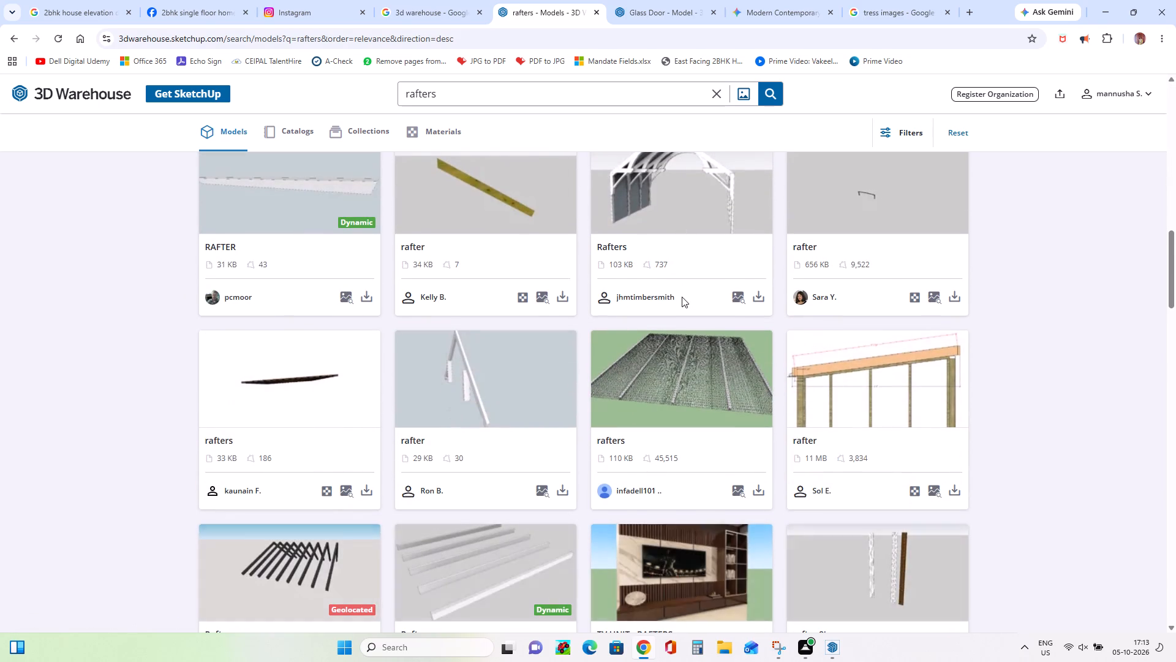
scroll(682, 297, up, 10)
scroll(682, 297, down, 1)
scroll(682, 297, up, 7)
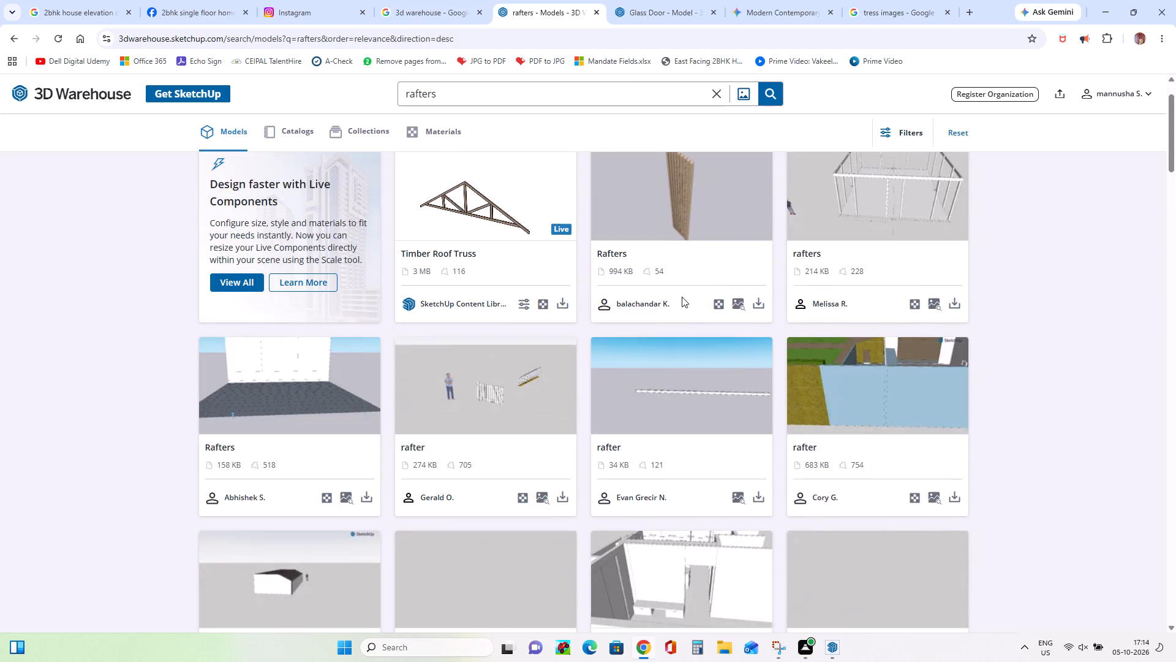
scroll(682, 297, up, 1)
click(697, 270)
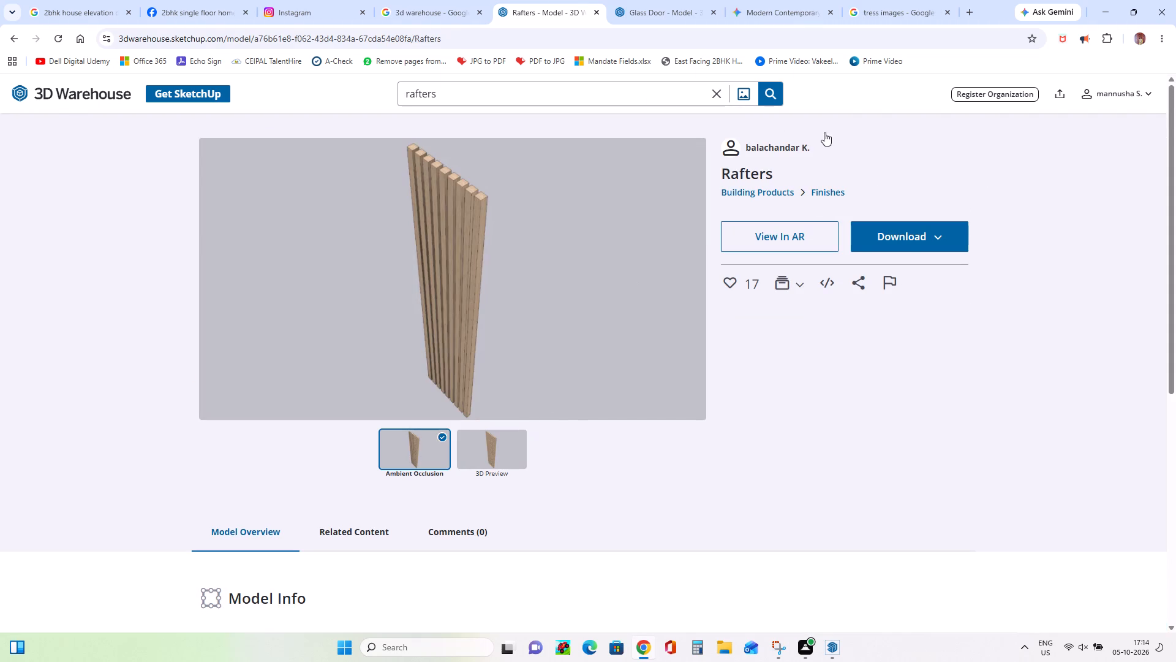
click(903, 232)
click(917, 265)
Switch back to SketchUp, import Component_239 from the Downloads folder and place it on the open ground beside the house.
click(1110, 9)
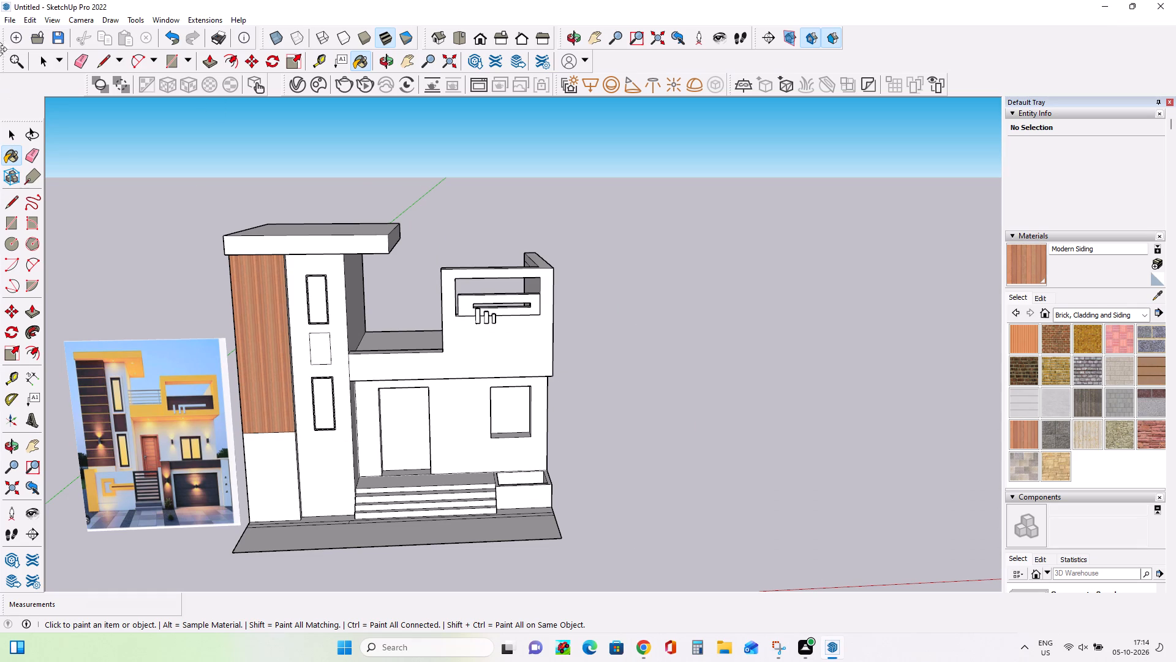
click(10, 15)
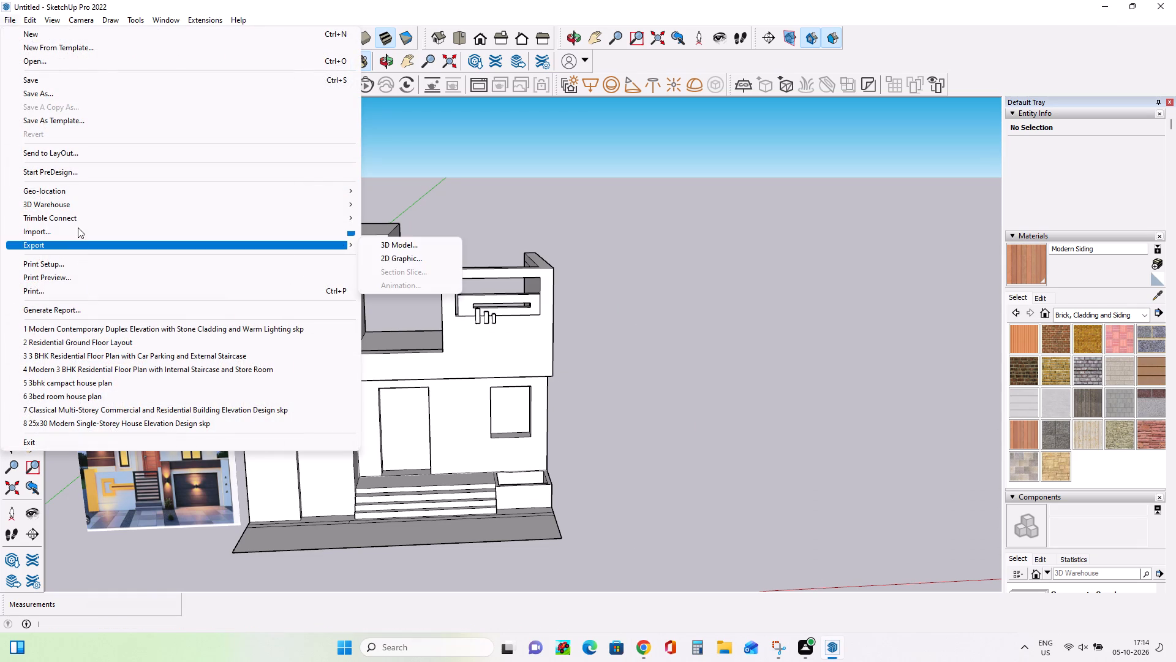
click(78, 227)
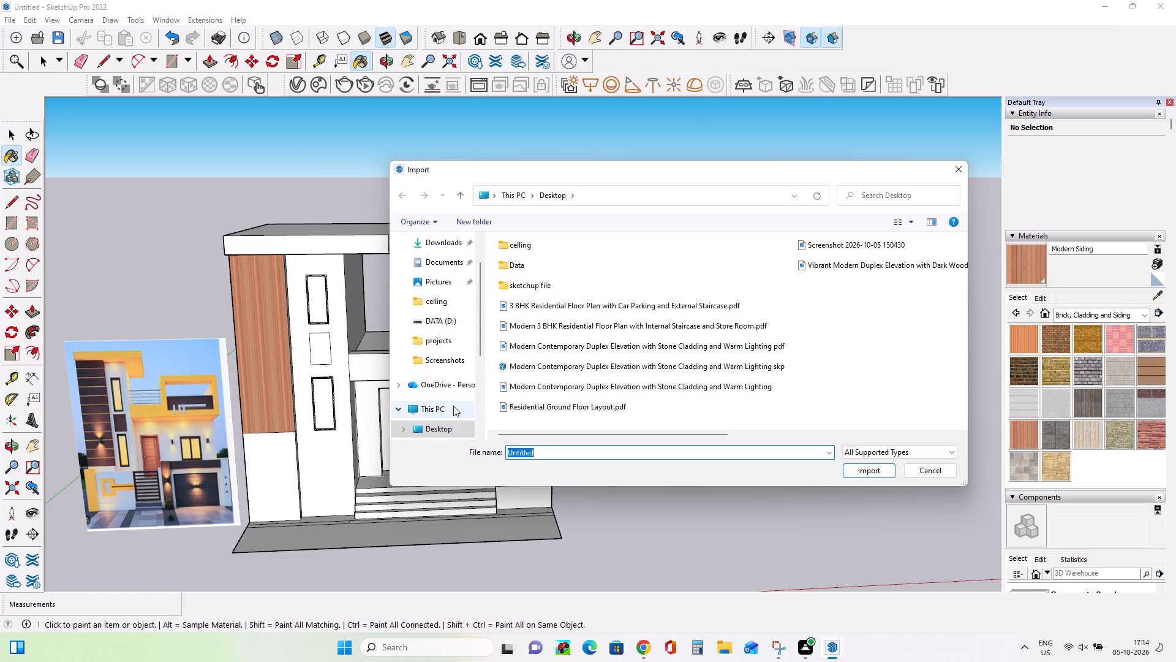
scroll(451, 406, down, 2)
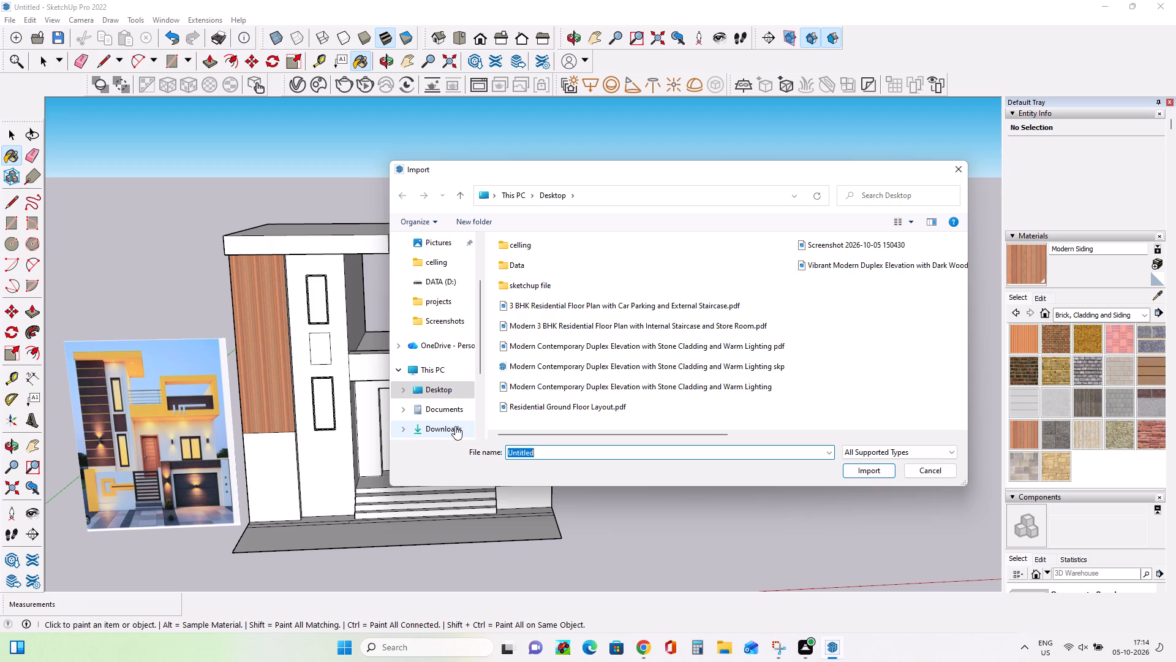
click(455, 426)
click(549, 281)
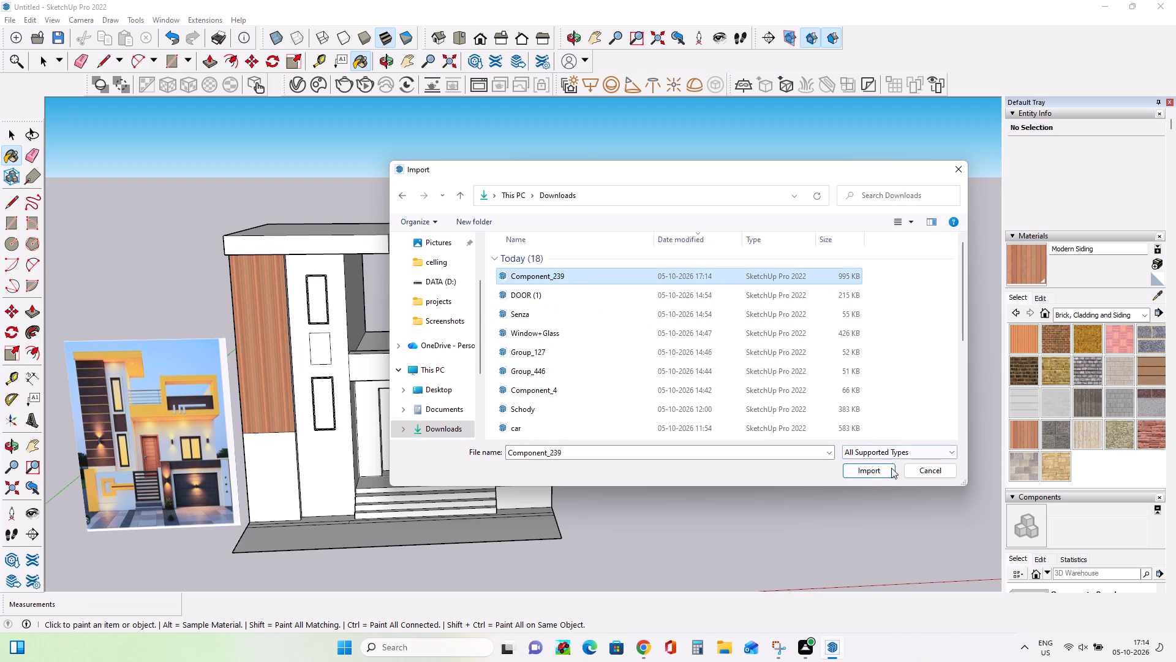
click(881, 477)
click(695, 358)
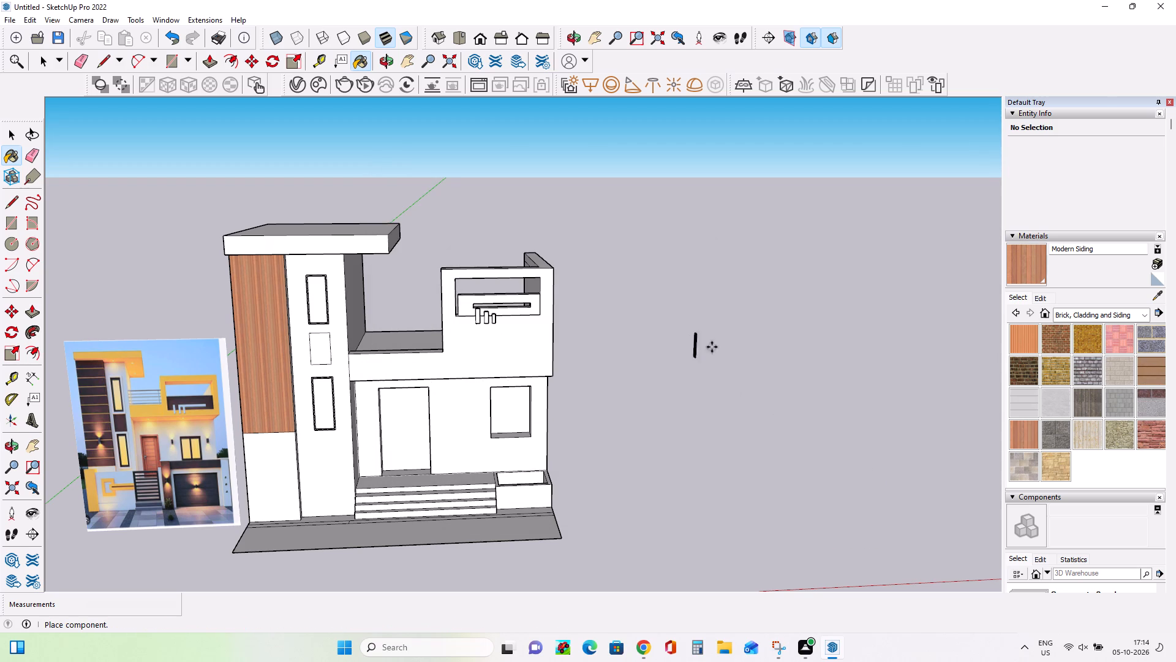
drag(735, 318, 744, 324)
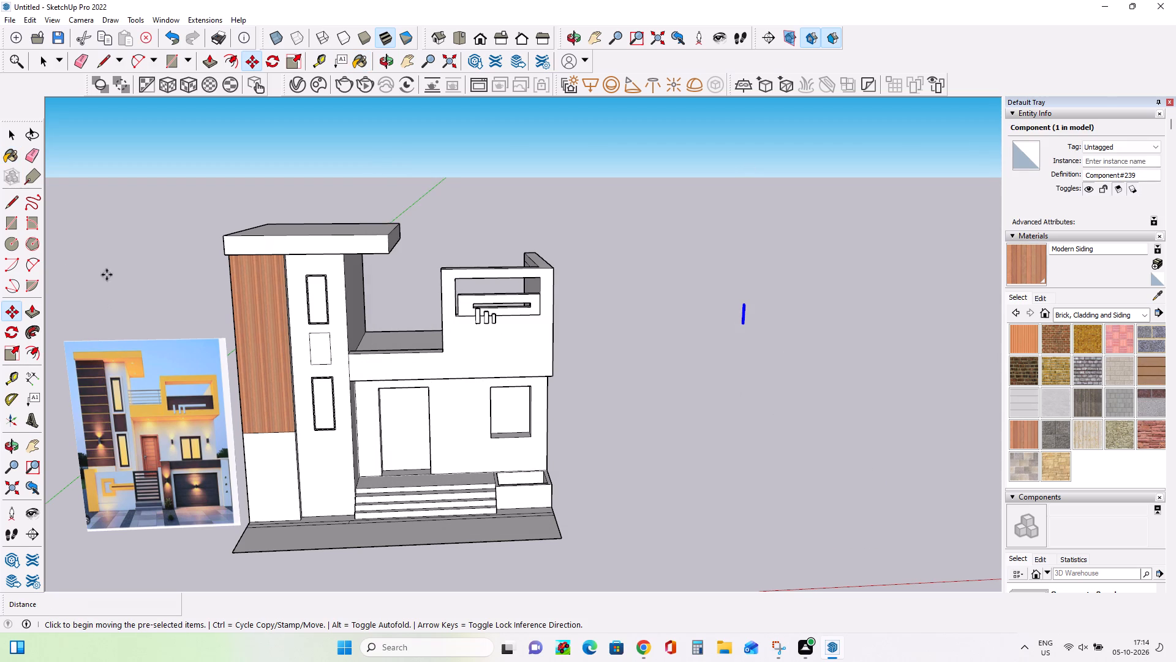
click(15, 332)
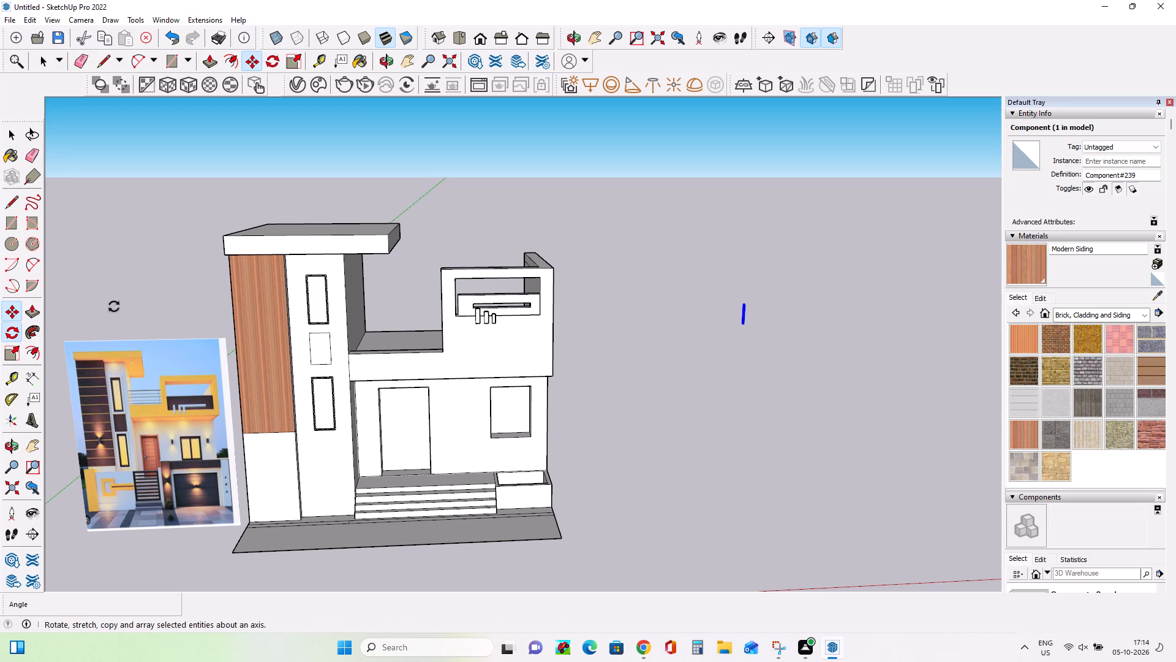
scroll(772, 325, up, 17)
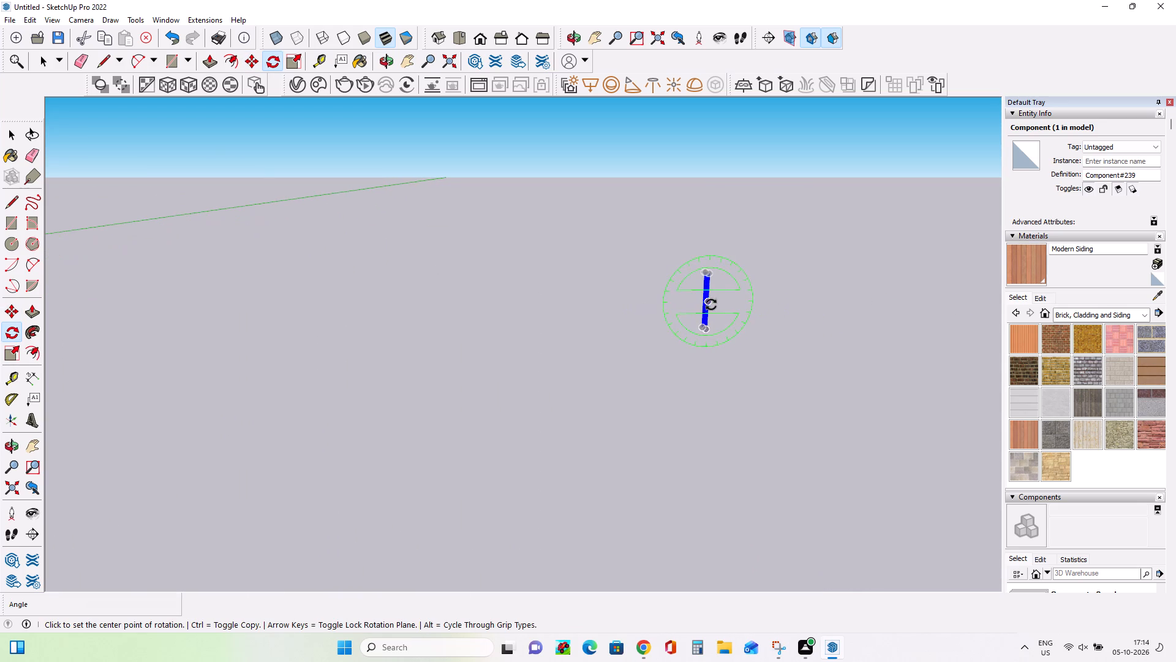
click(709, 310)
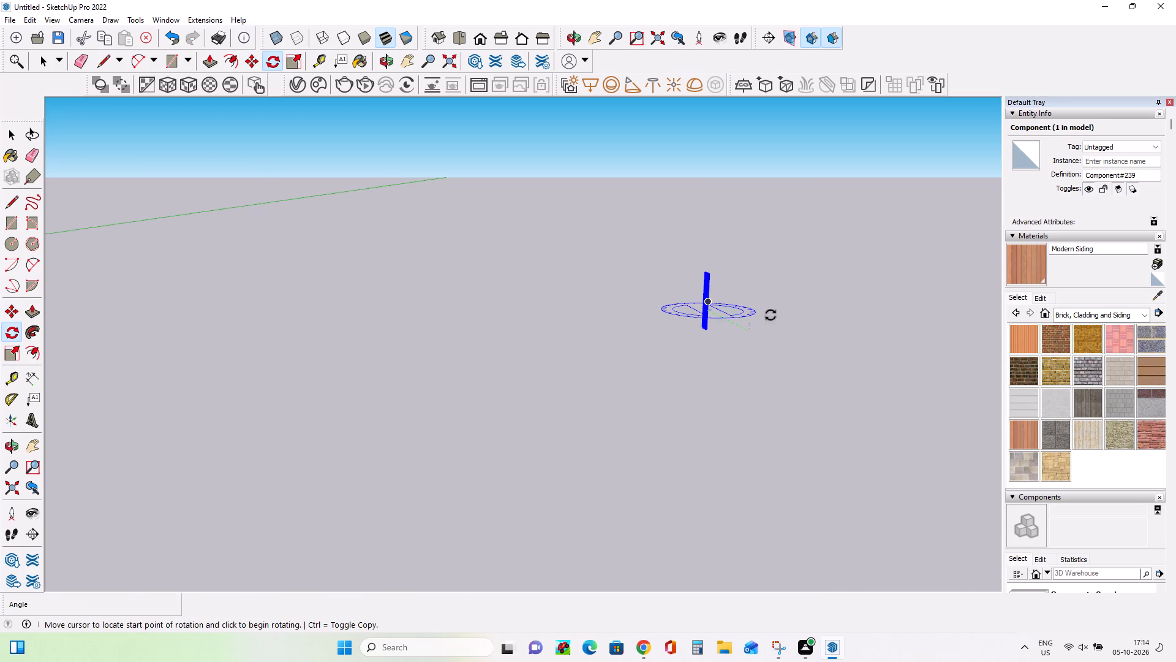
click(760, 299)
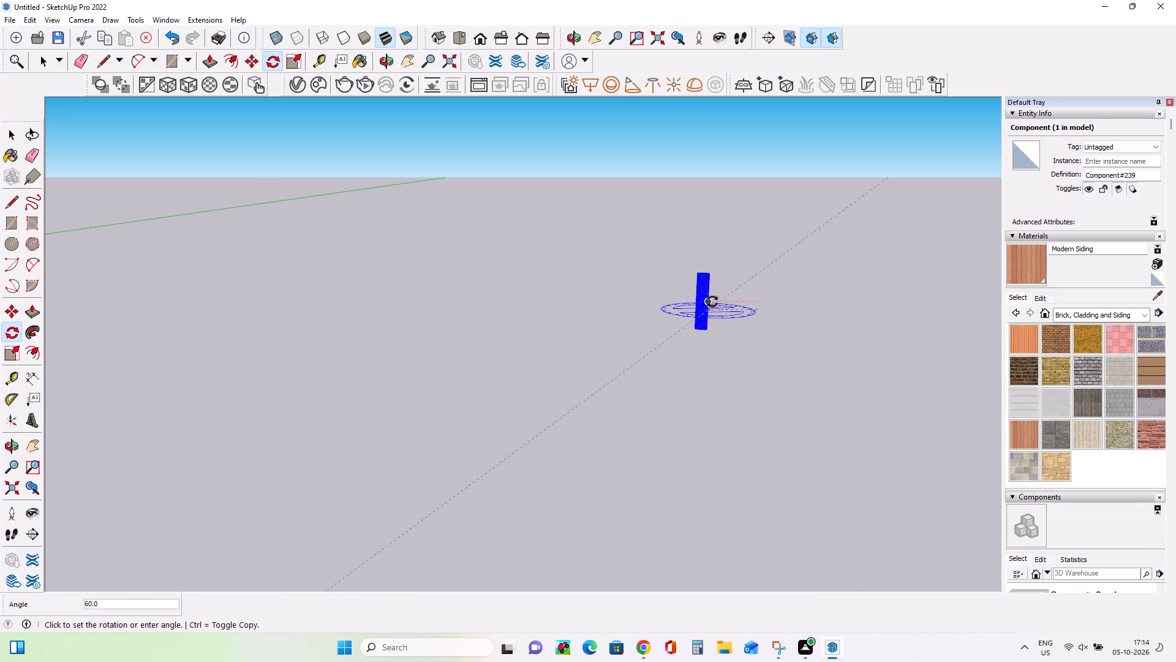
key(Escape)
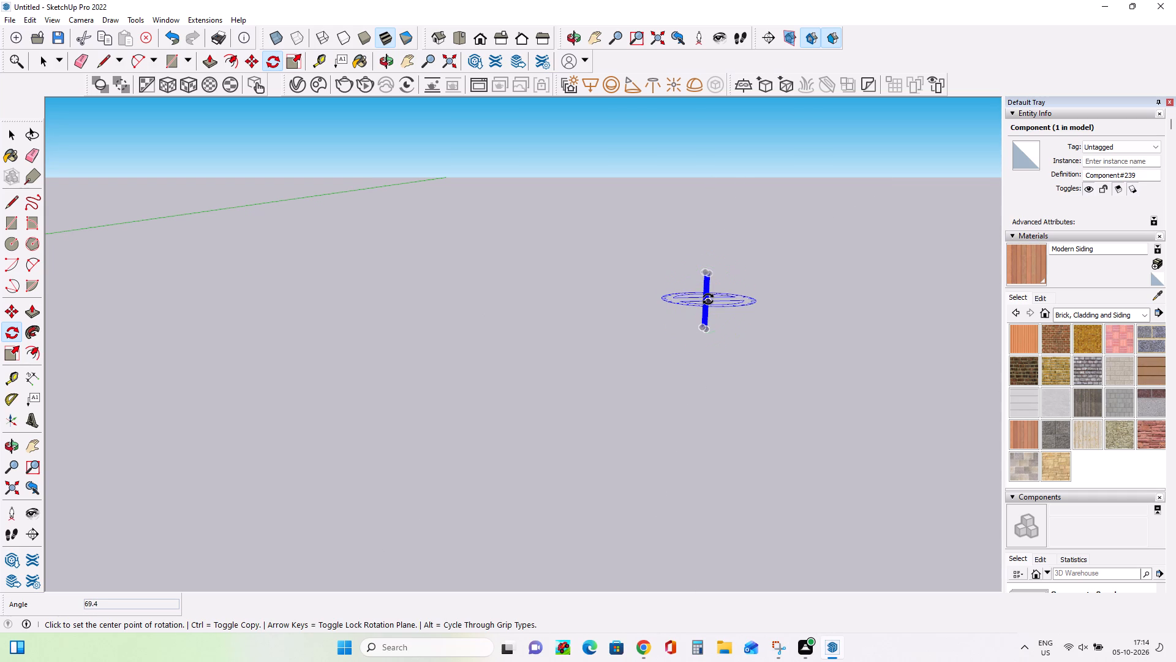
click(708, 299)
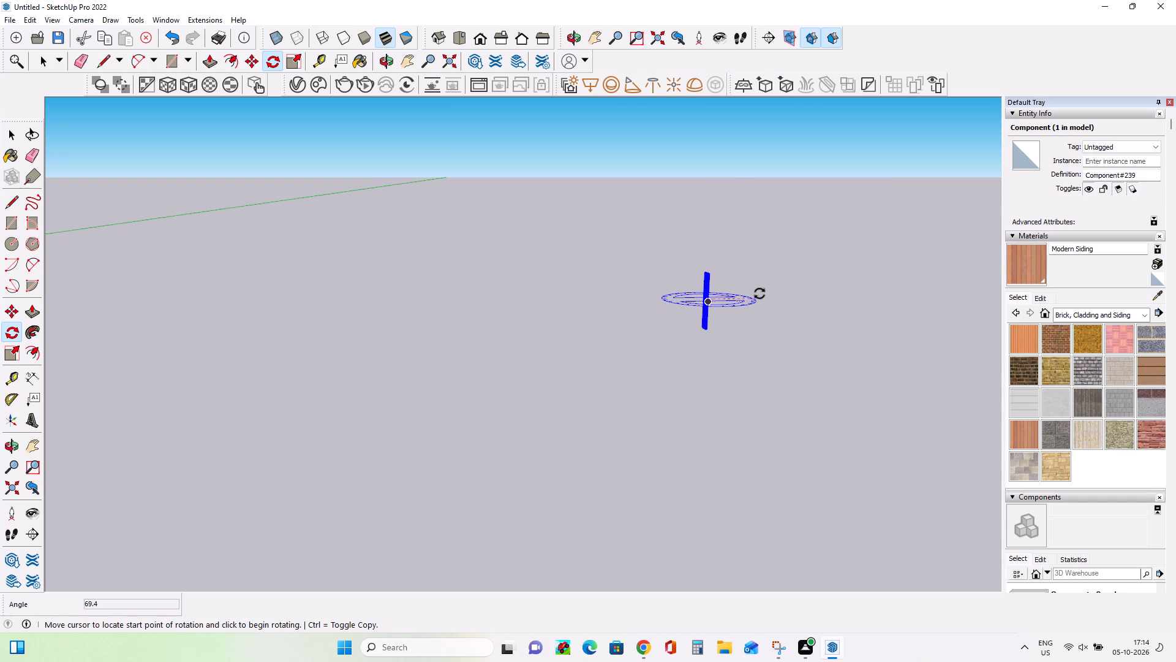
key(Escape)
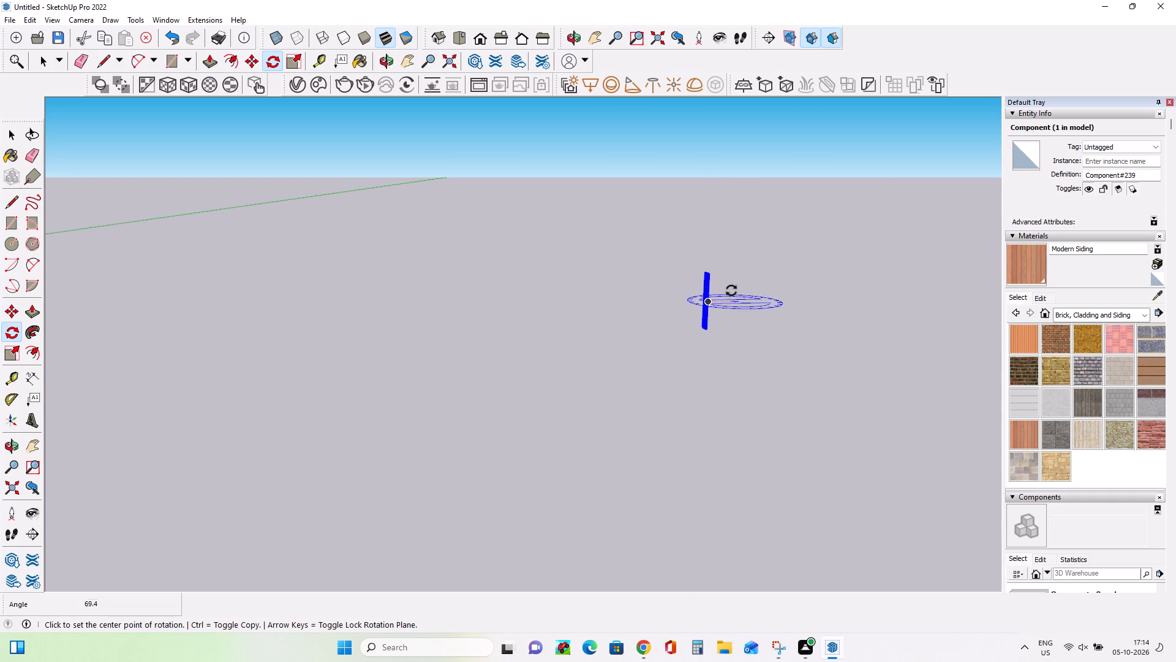
Rotate the imported rafters component about the red axis to tip its upright slats over onto their side.
click(703, 289)
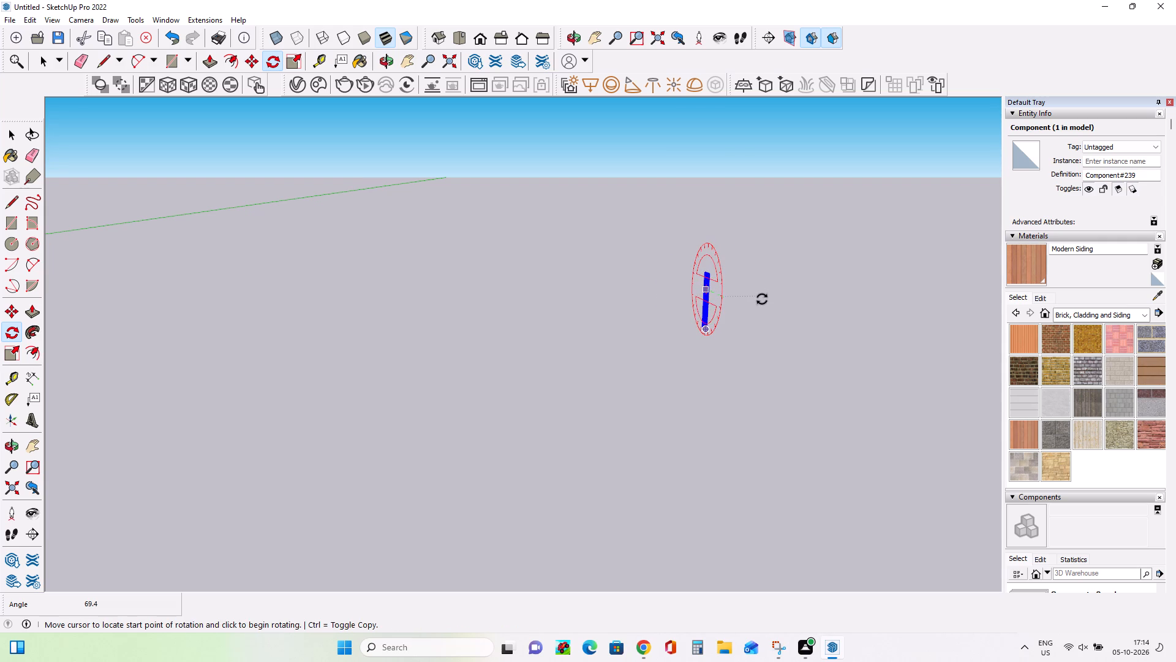
click(762, 301)
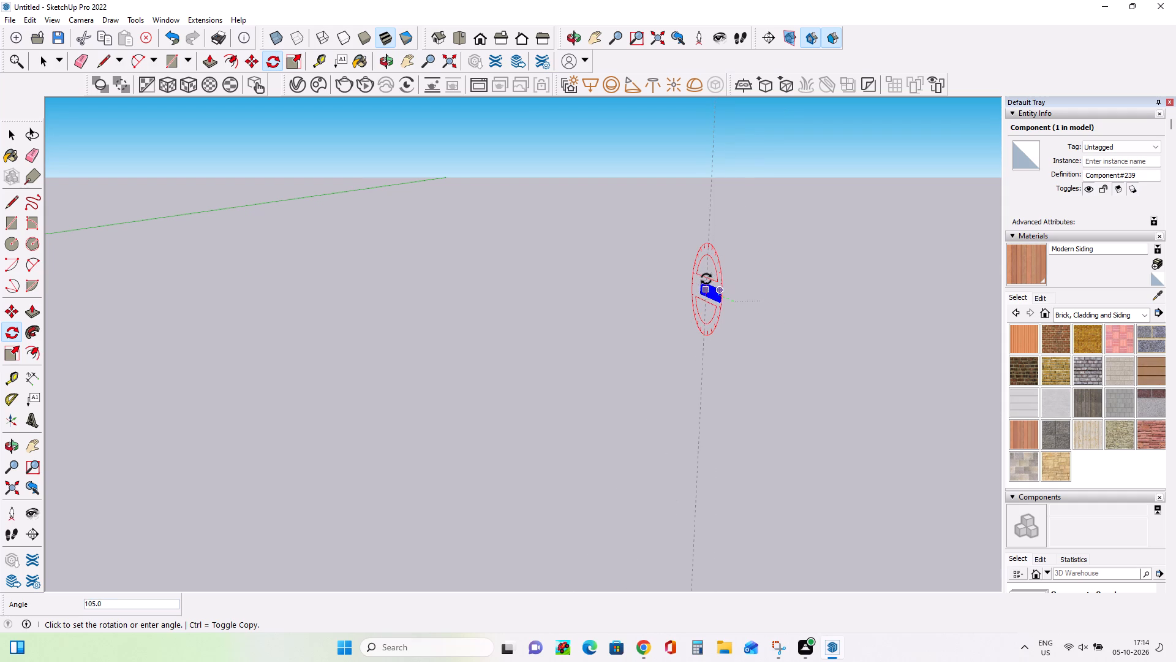
click(706, 279)
Move the rafters component about 255' from the open ground to the foot of the entrance steps.
middle_drag(733, 319, 695, 249)
middle_drag(745, 305, 733, 340)
scroll(736, 332, down, 12)
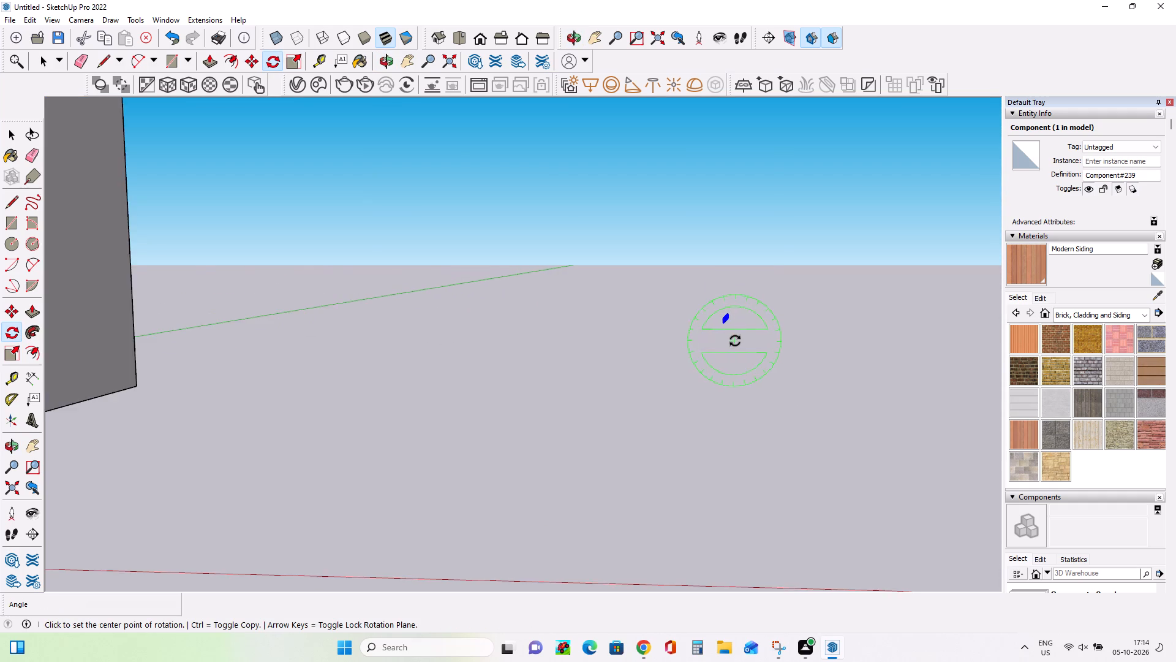
scroll(739, 342, down, 4)
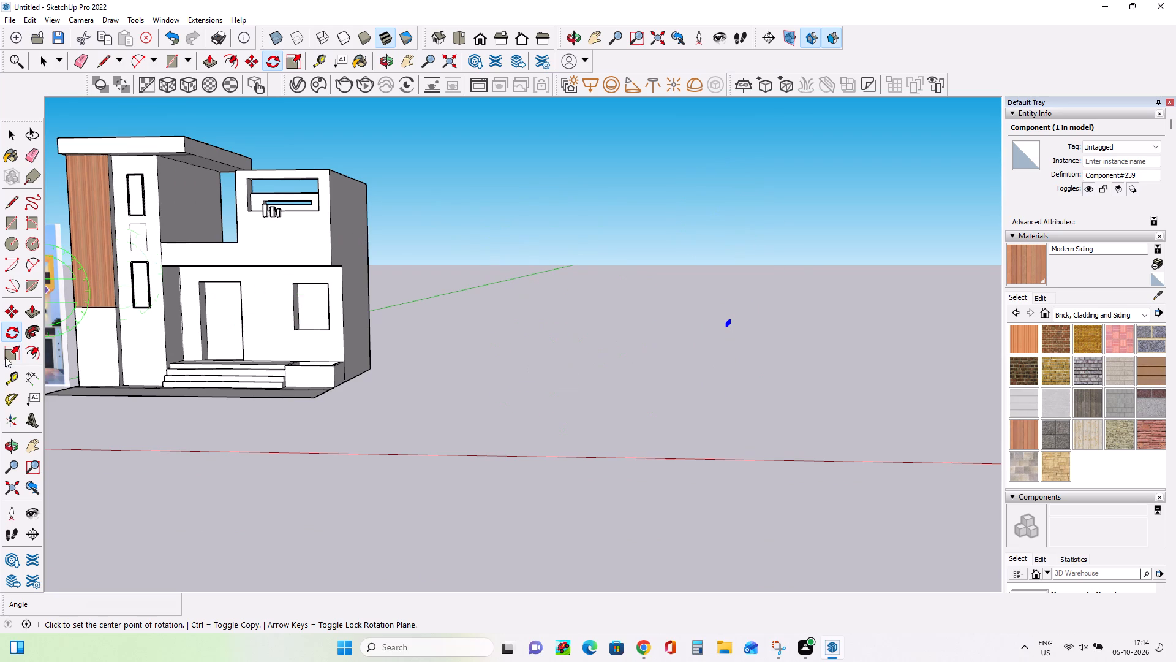
click(10, 316)
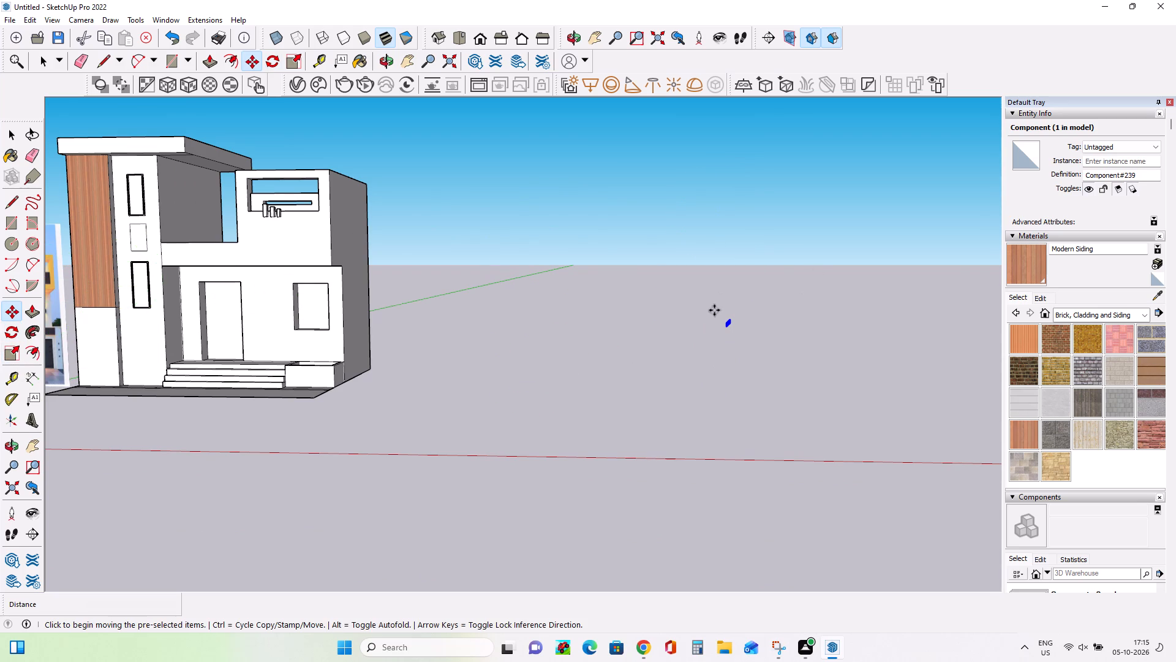
click(726, 325)
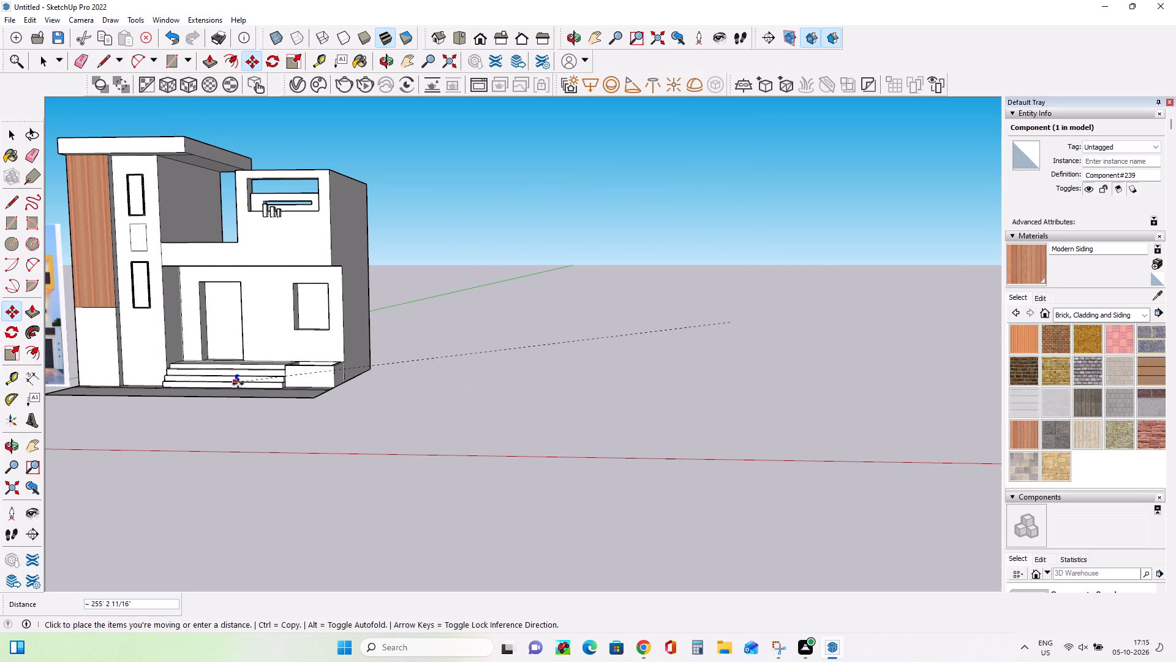
click(242, 390)
Move the rafters component about 30' from the entrance steps to the open ground beyond the planter box.
scroll(247, 404, up, 1)
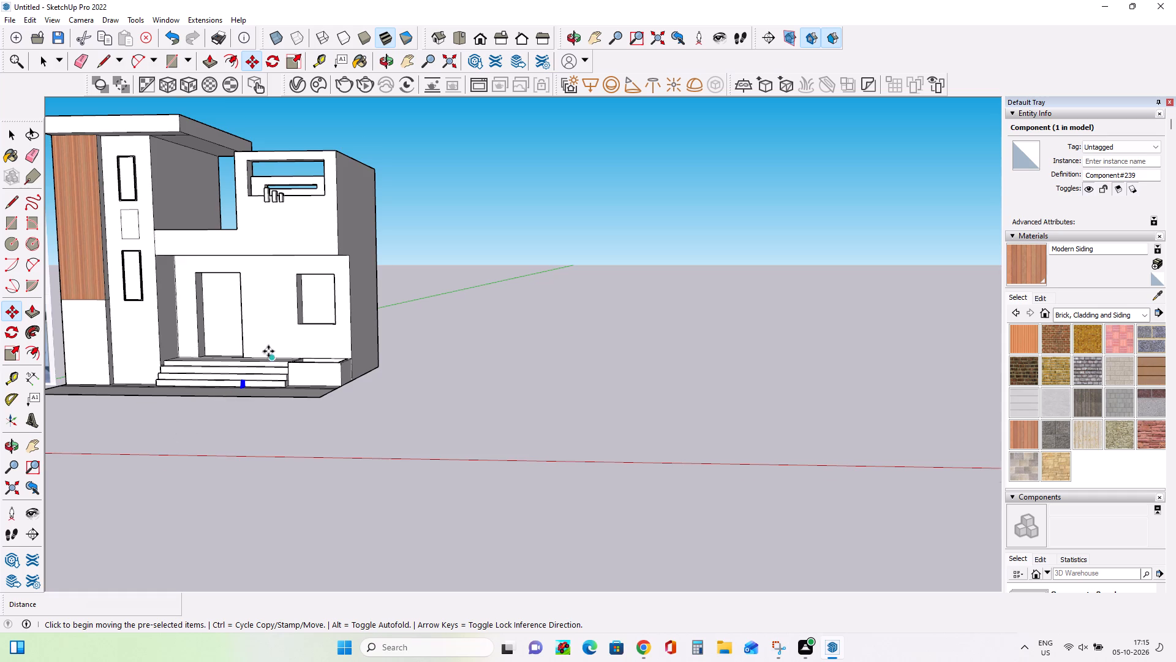
scroll(268, 351, up, 4)
middle_drag(269, 396, 435, 435)
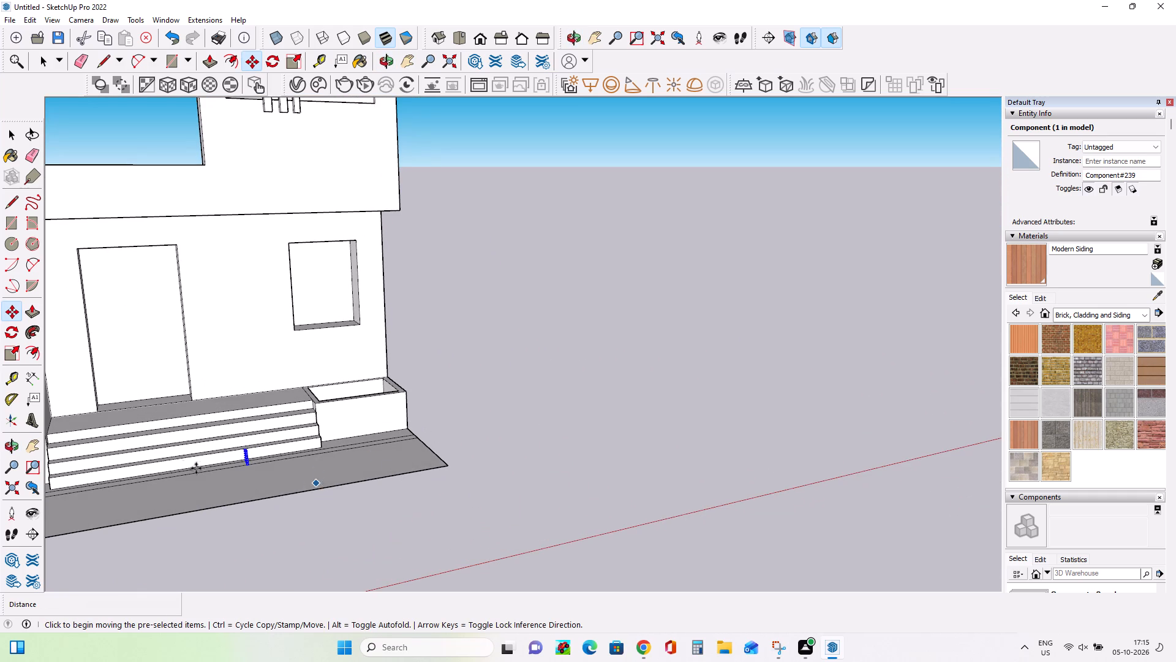
scroll(322, 447, down, 8)
scroll(293, 466, up, 7)
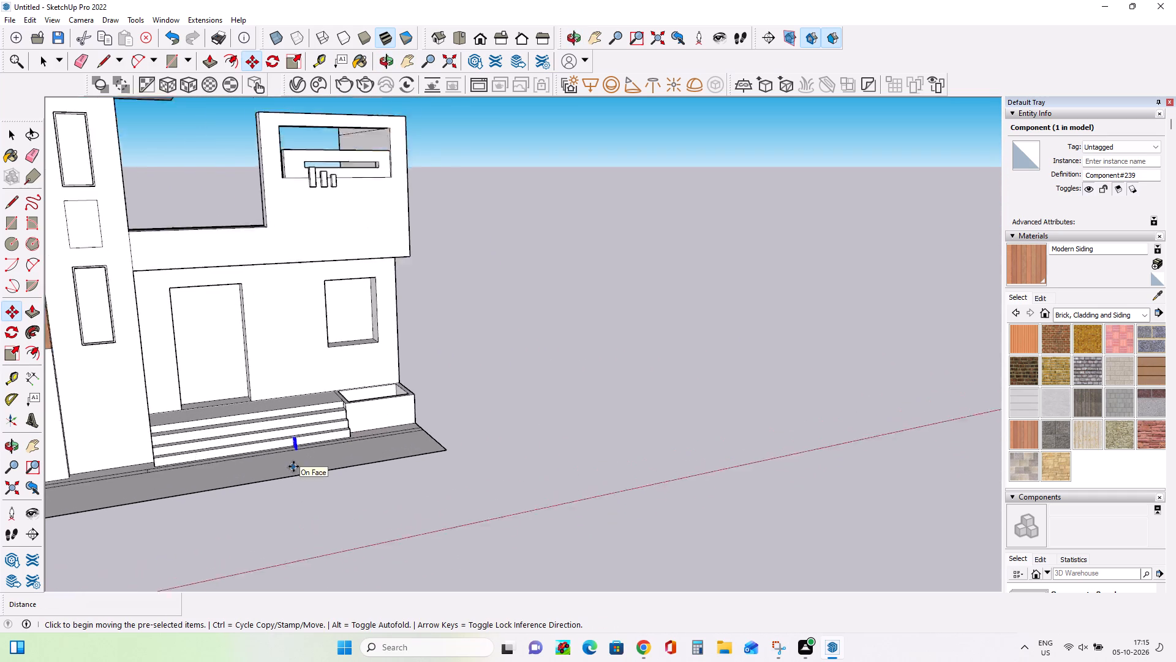
scroll(293, 466, up, 2)
click(301, 440)
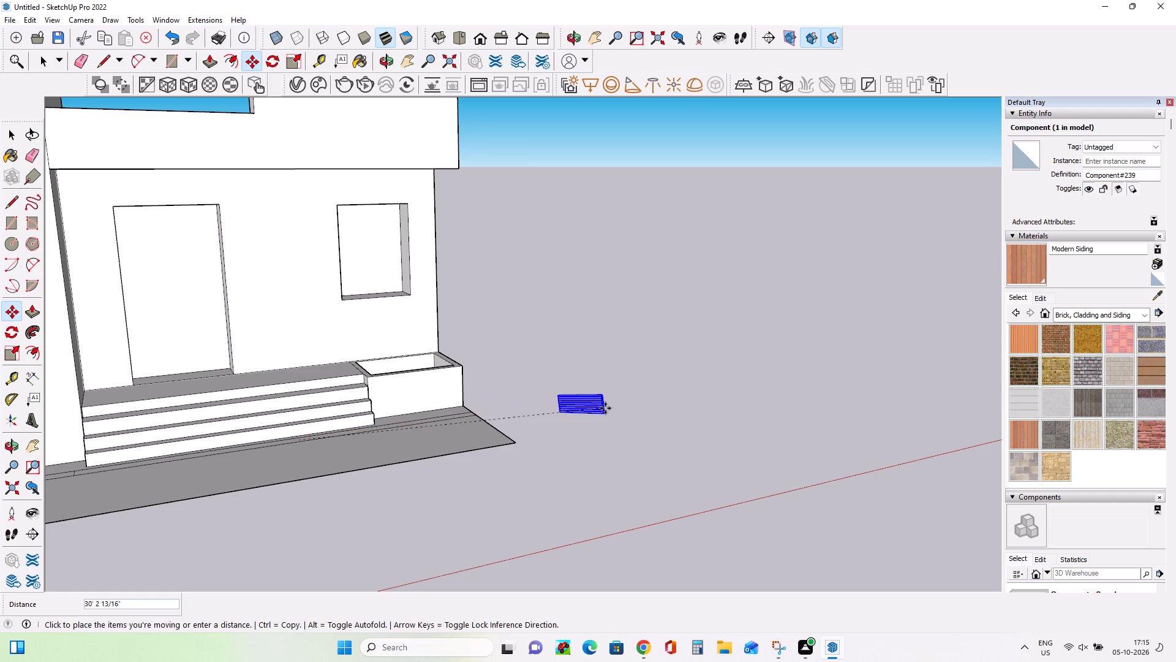
click(605, 409)
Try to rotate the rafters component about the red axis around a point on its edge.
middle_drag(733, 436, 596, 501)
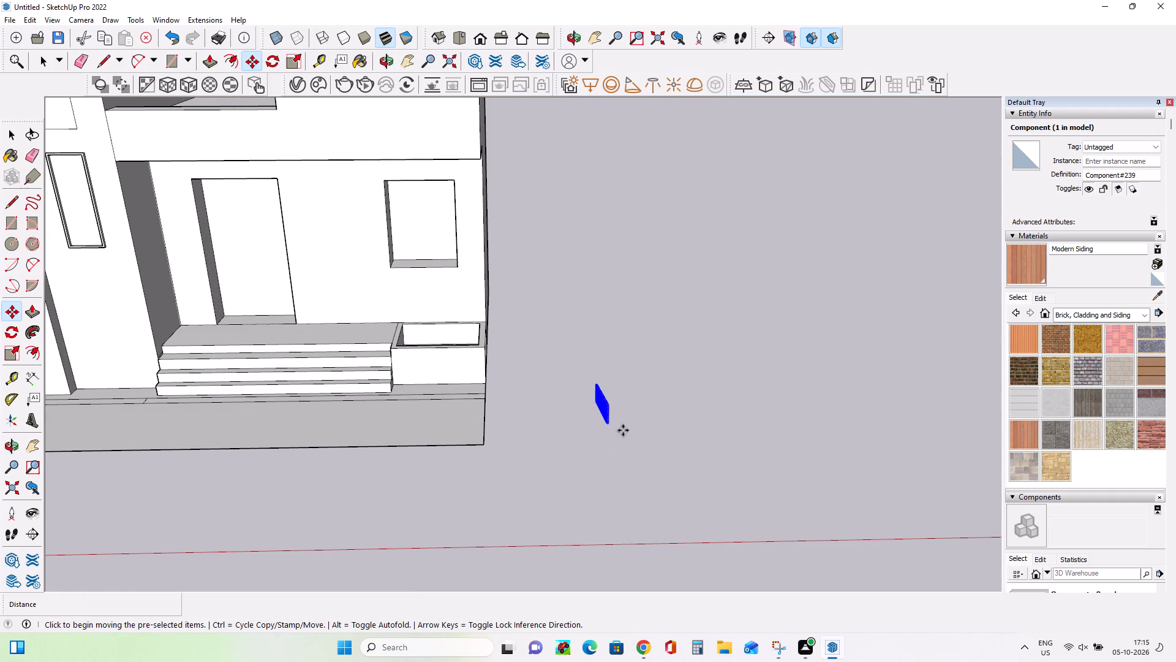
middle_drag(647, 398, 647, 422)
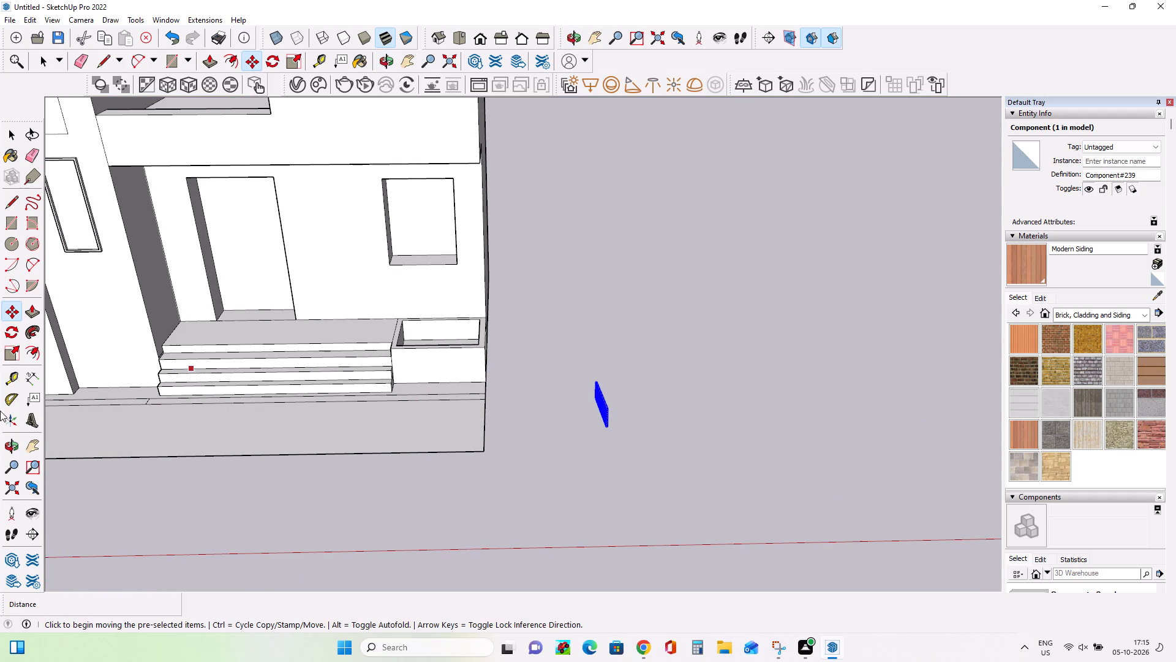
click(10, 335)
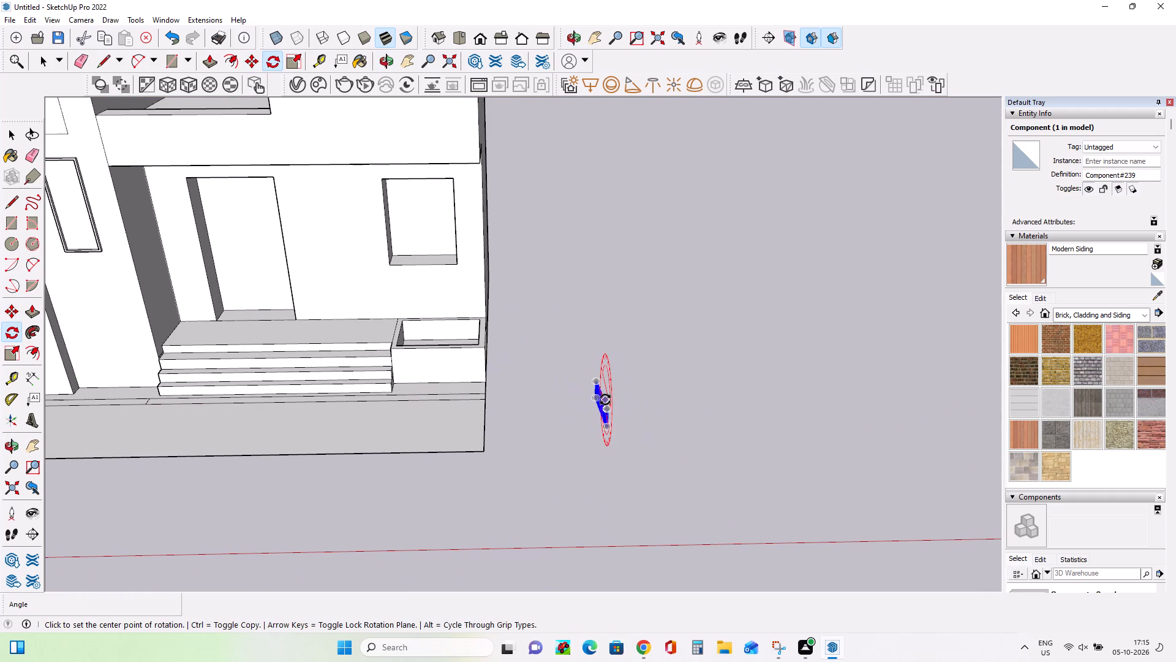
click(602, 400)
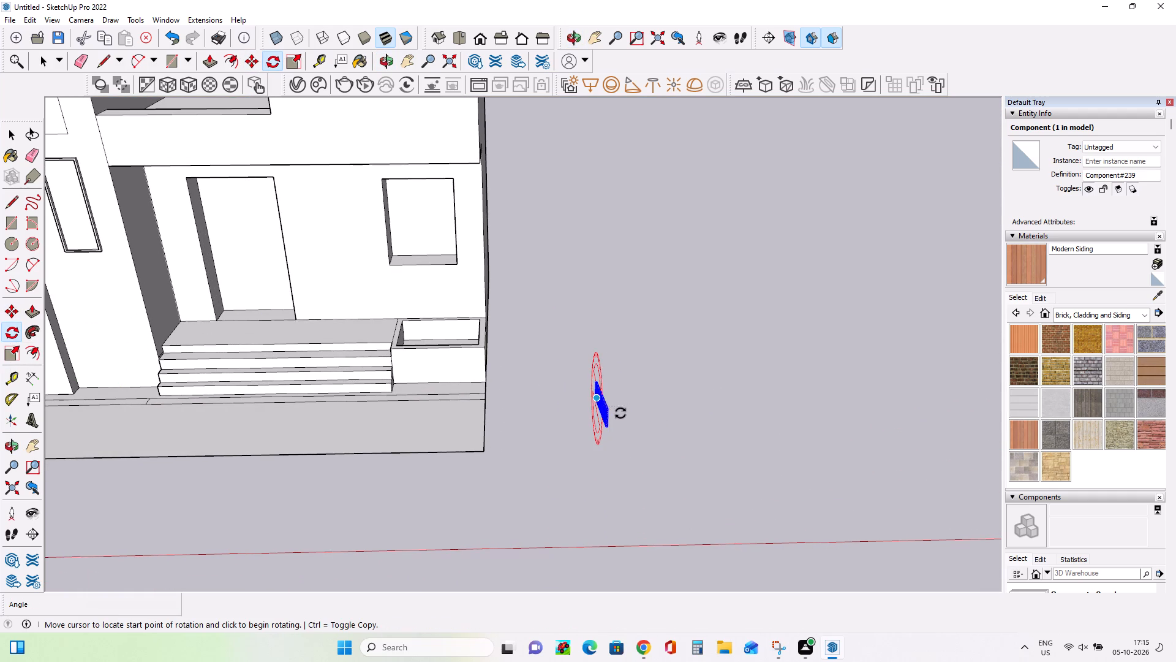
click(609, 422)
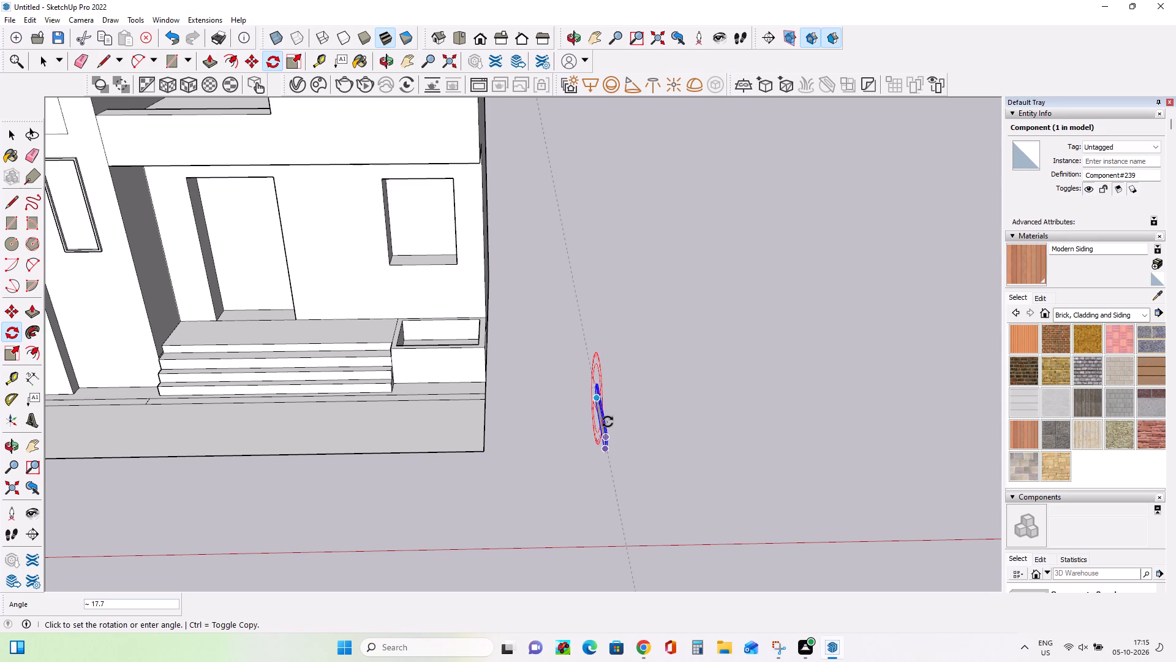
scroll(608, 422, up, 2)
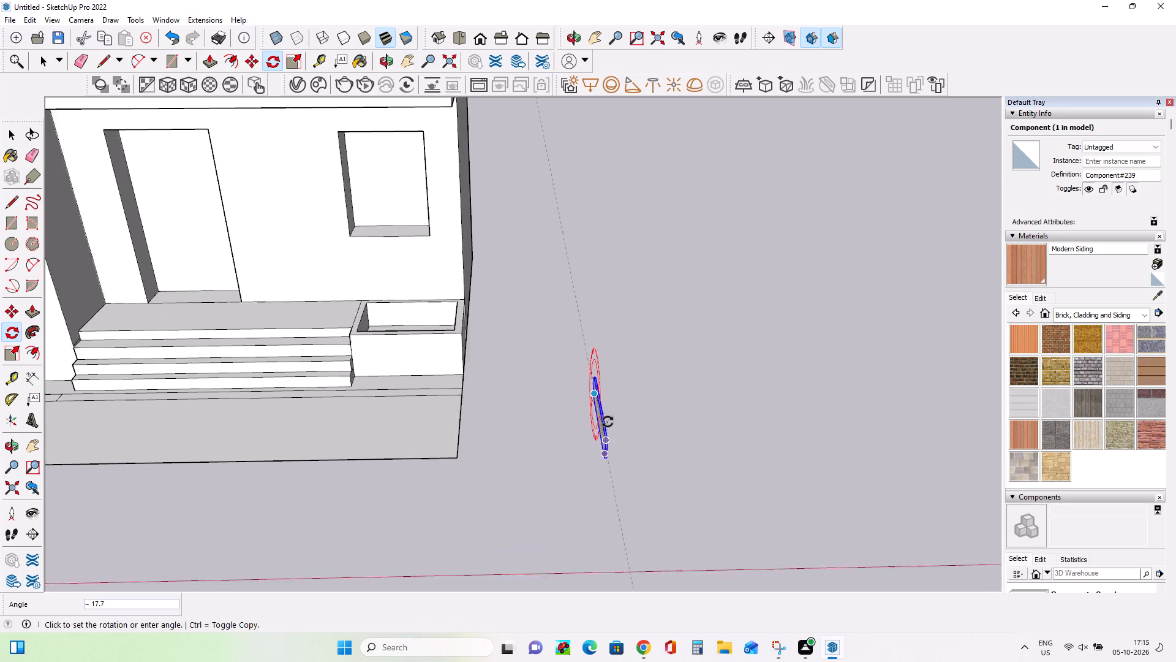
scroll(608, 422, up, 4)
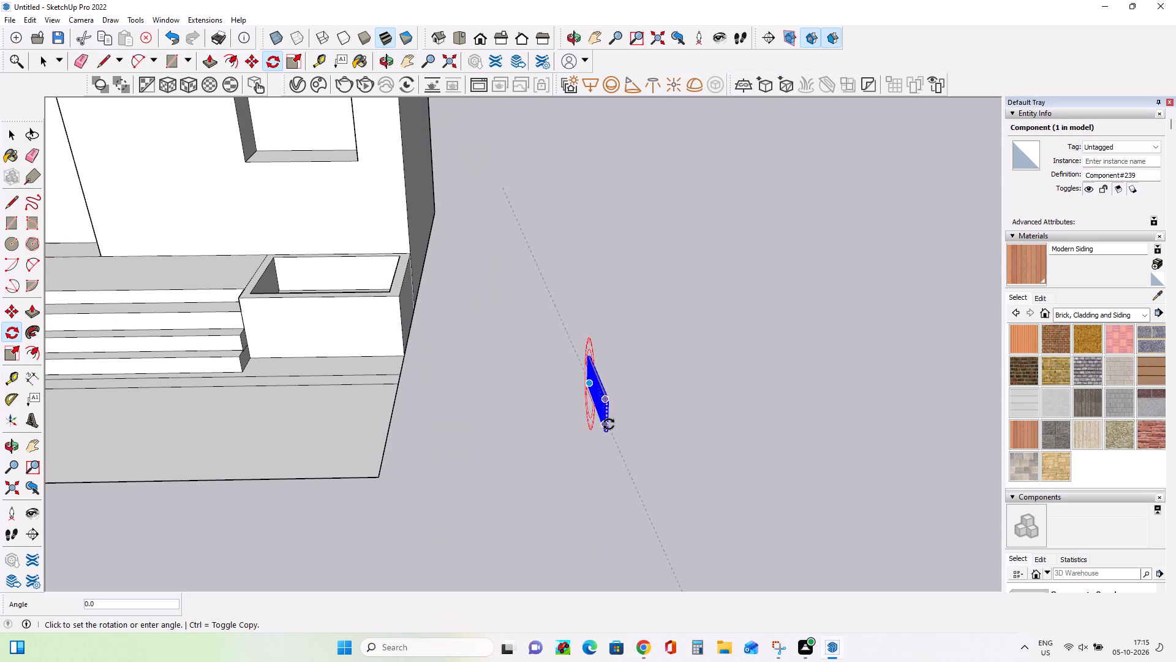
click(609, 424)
Rotate the rafters component 75° about the vertical axis, using a centre point on the ground beside it.
middle_drag(686, 439, 678, 436)
scroll(678, 436, down, 8)
middle_drag(696, 463, 706, 455)
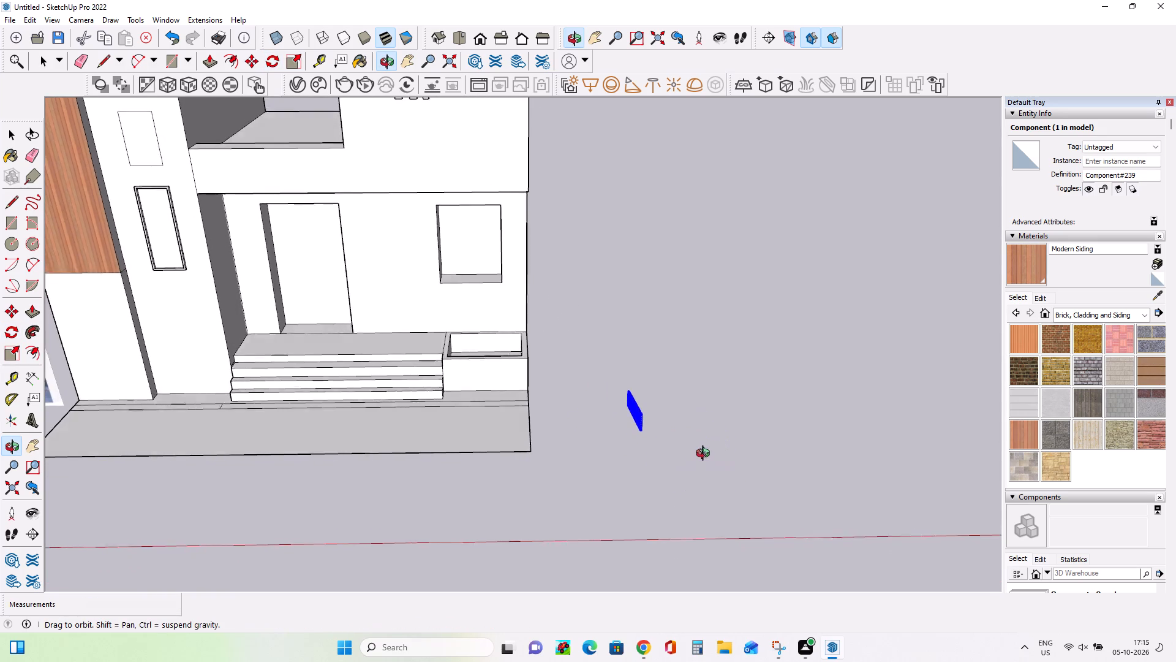
middle_drag(706, 455, 773, 469)
scroll(773, 471, down, 6)
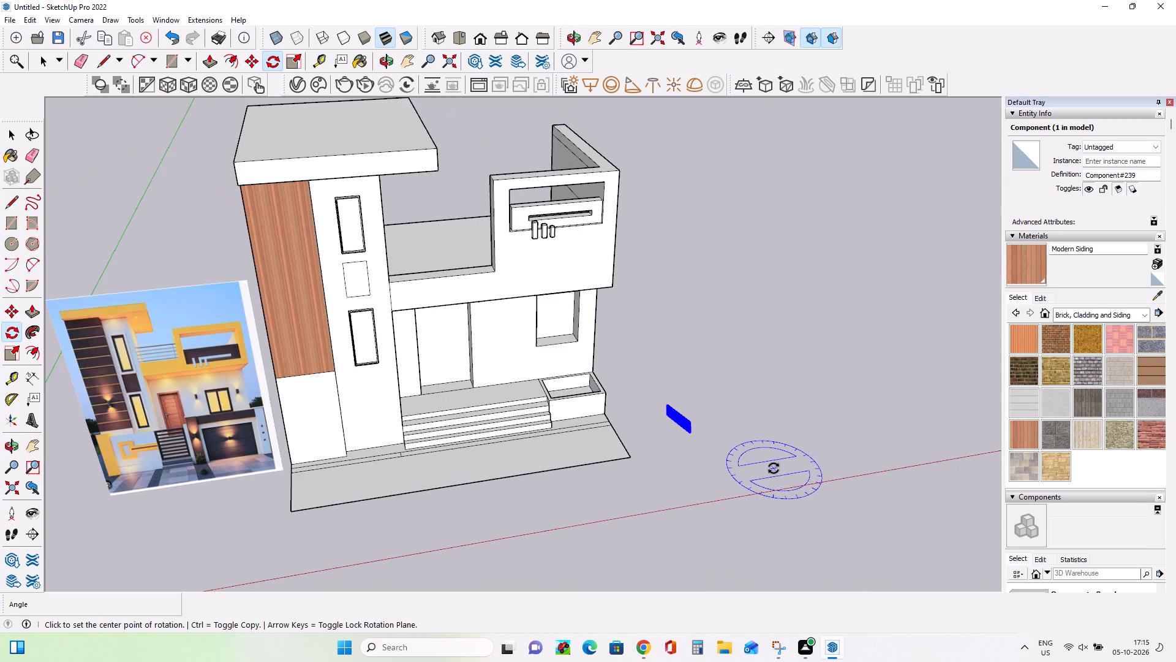
middle_drag(774, 468, 735, 489)
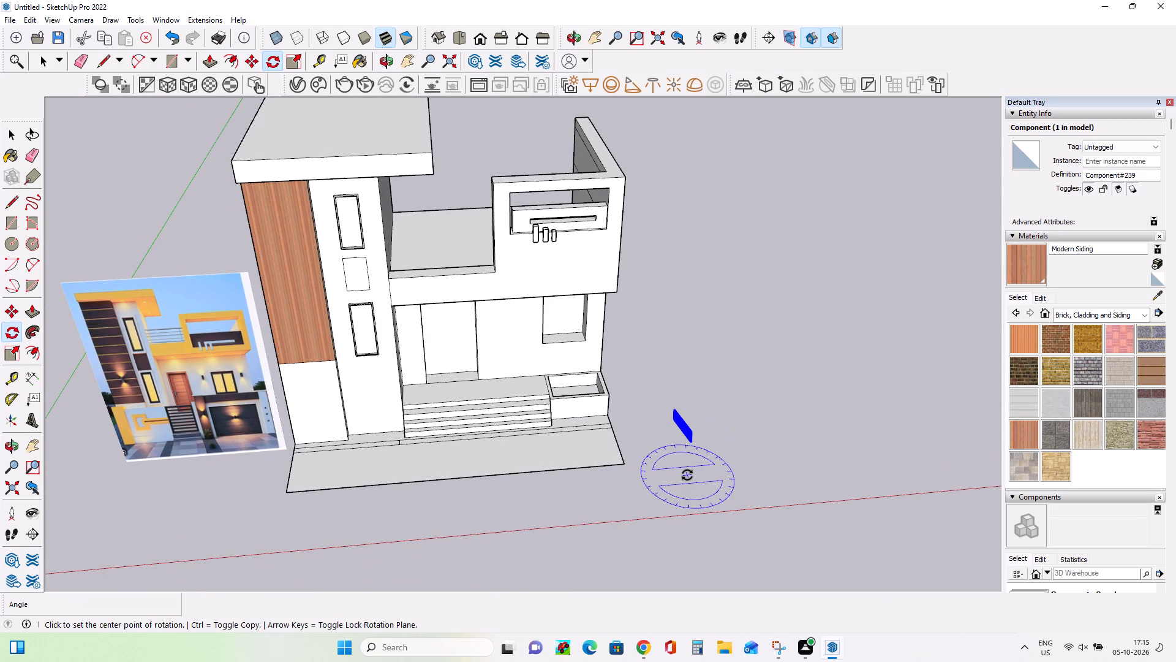
click(718, 447)
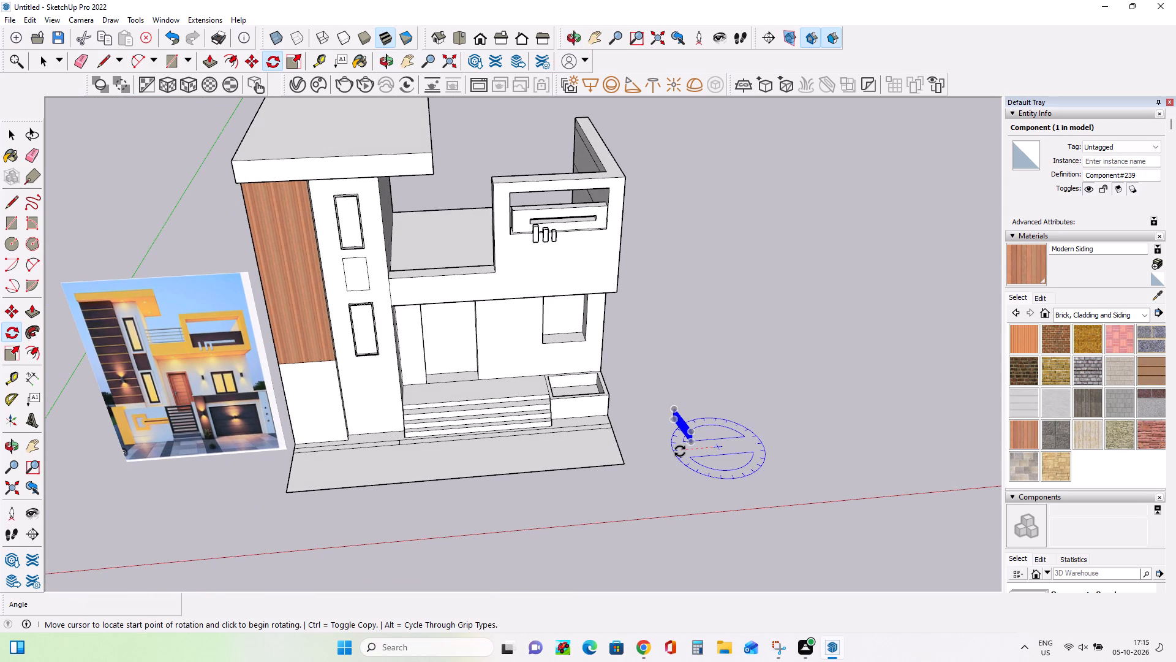
click(680, 451)
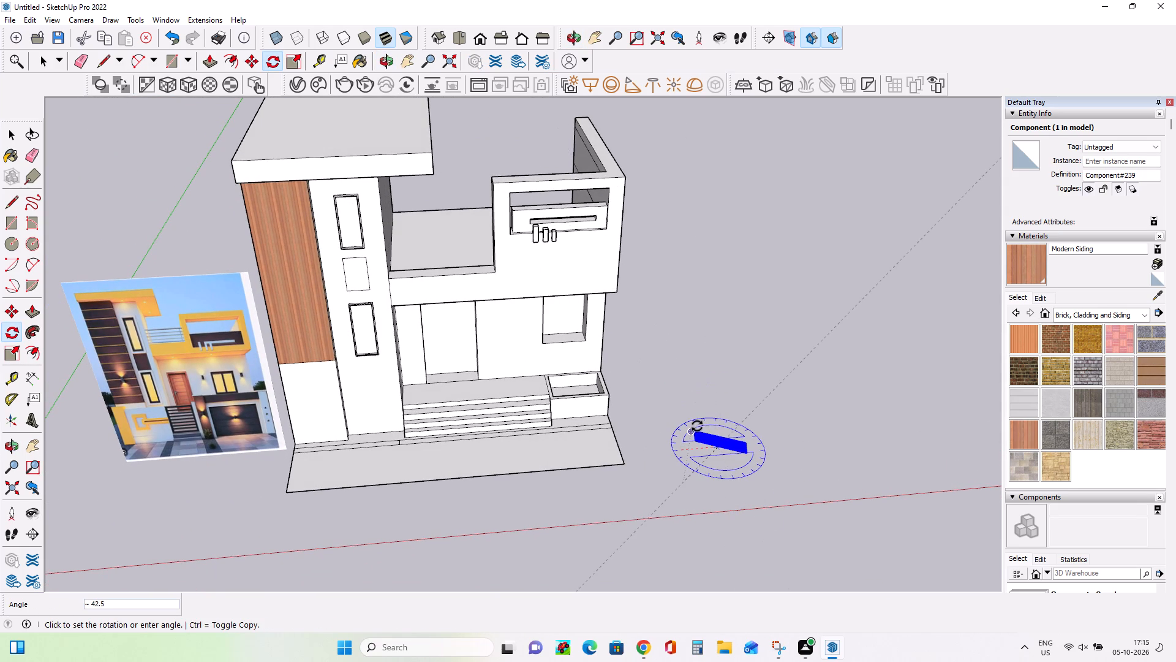
click(697, 426)
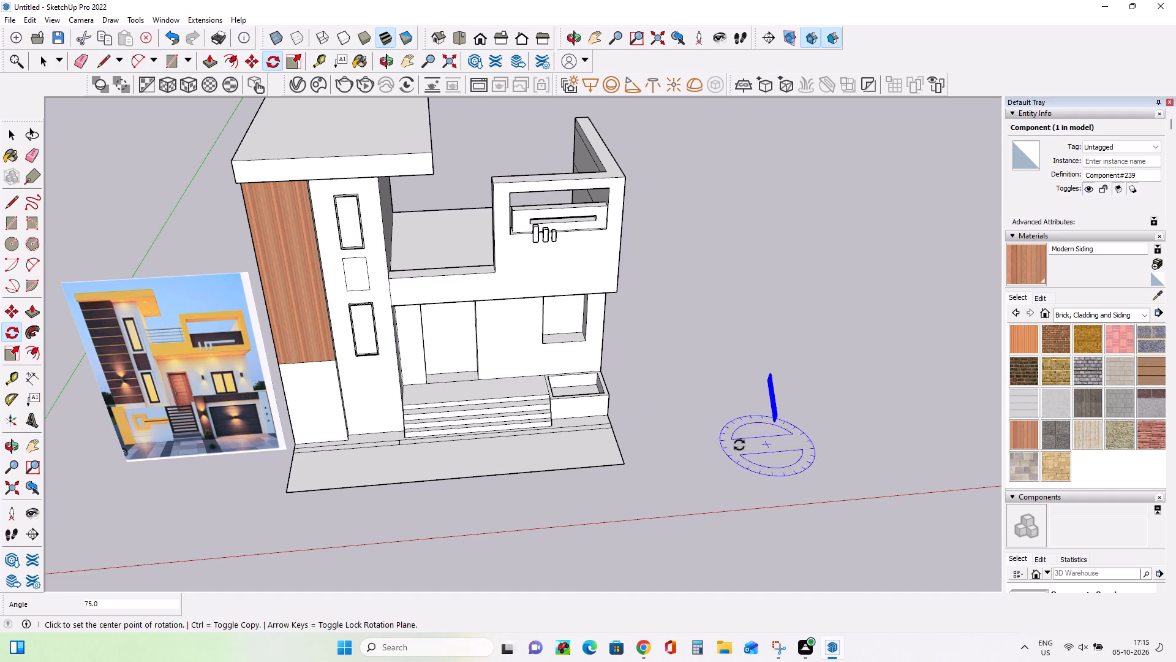
Rotate the rafters component a further 90° about the vertical axis so it faces the same way as the house front.
click(788, 461)
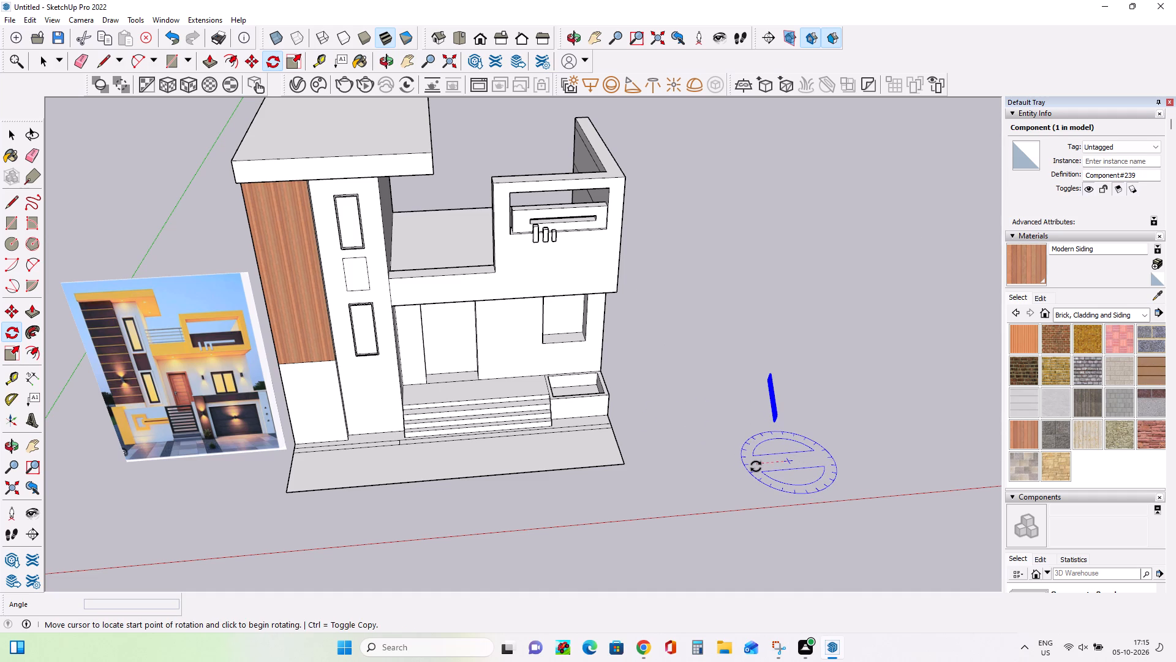
click(756, 466)
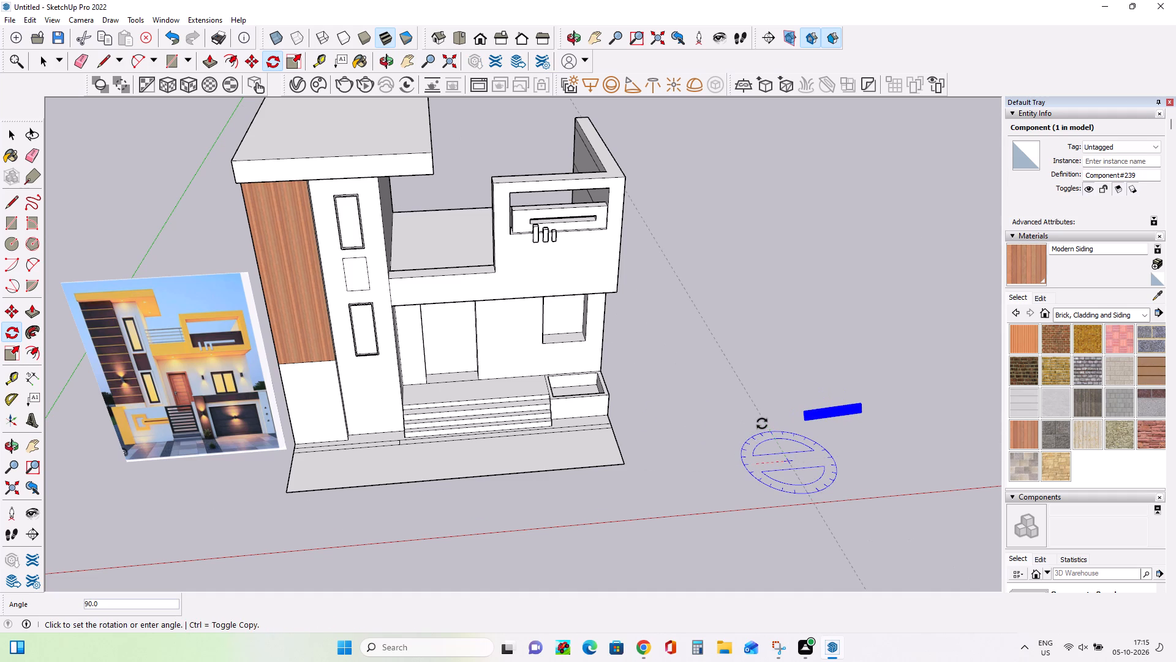
click(762, 424)
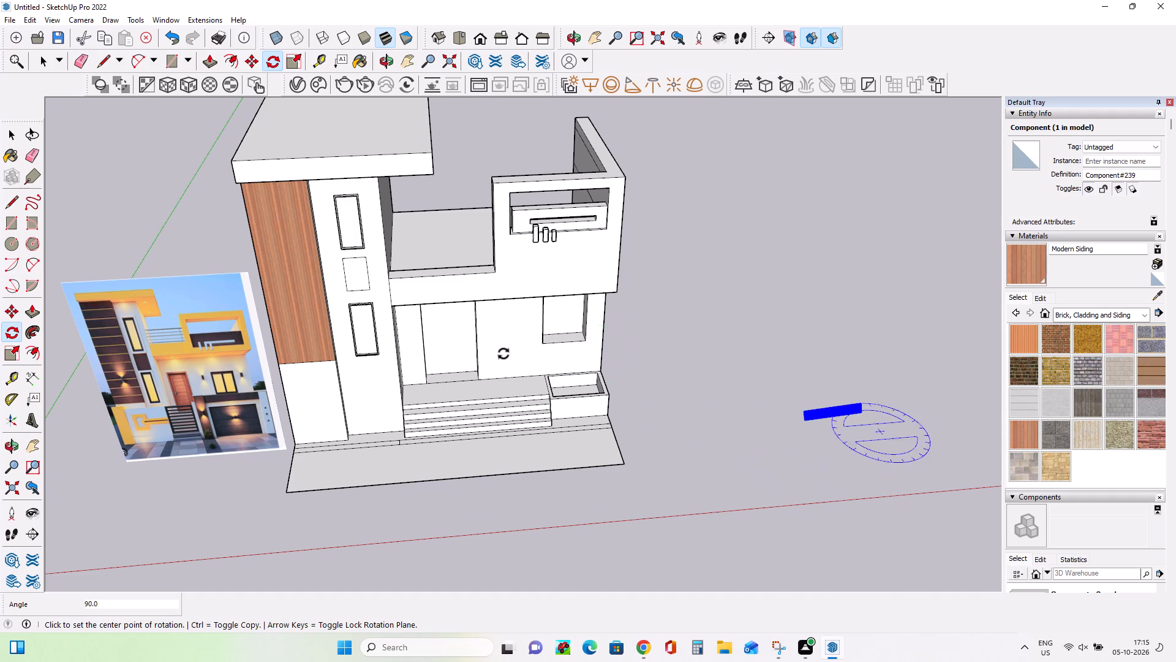
Move the rafters component about 88' 7" from the open ground to the lower outer corner of the tower's wood siding.
click(11, 308)
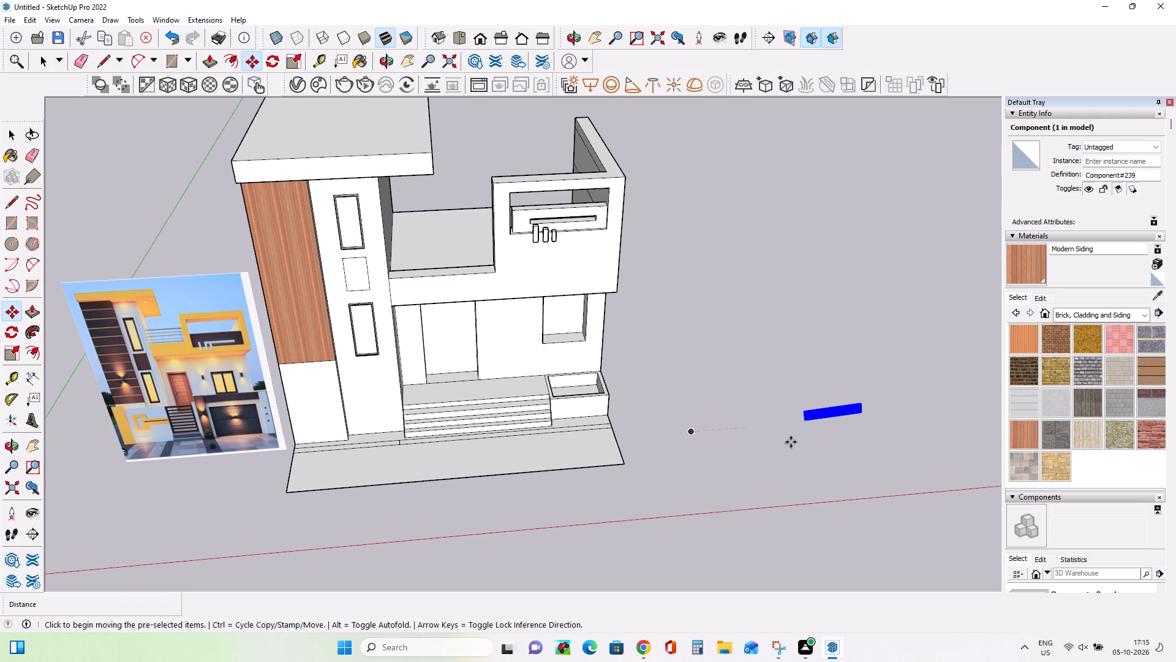
click(808, 425)
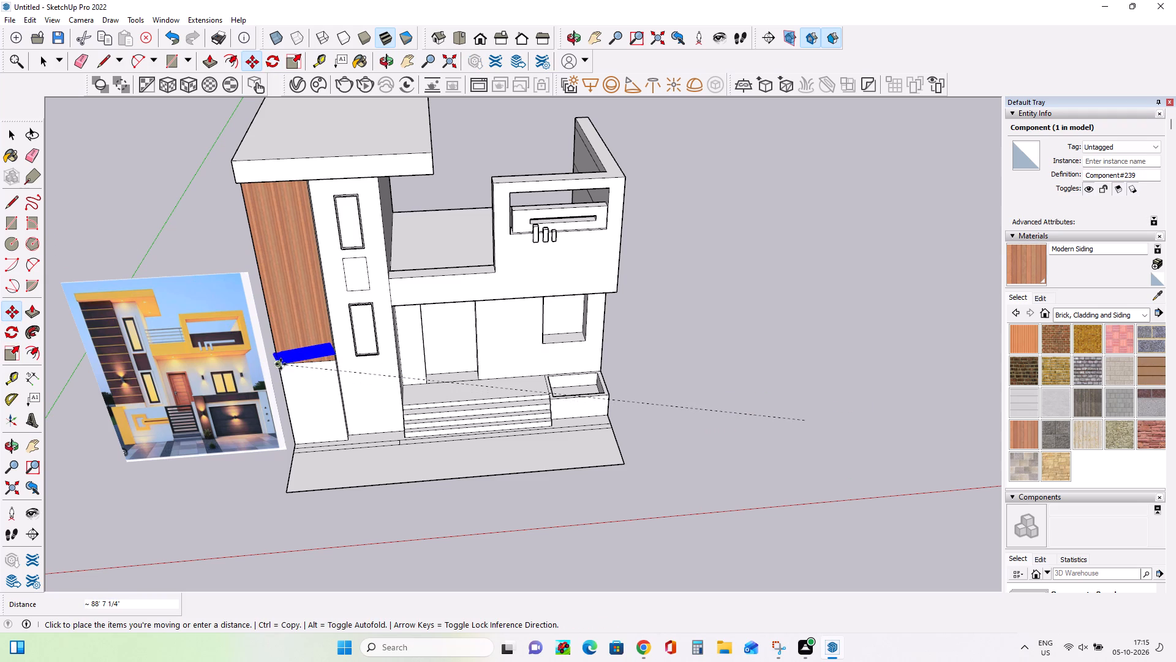
click(287, 362)
Rotate the rafters component -90° in place at the foot of the tower's wood siding, using its own rotation grip.
middle_drag(329, 440, 372, 336)
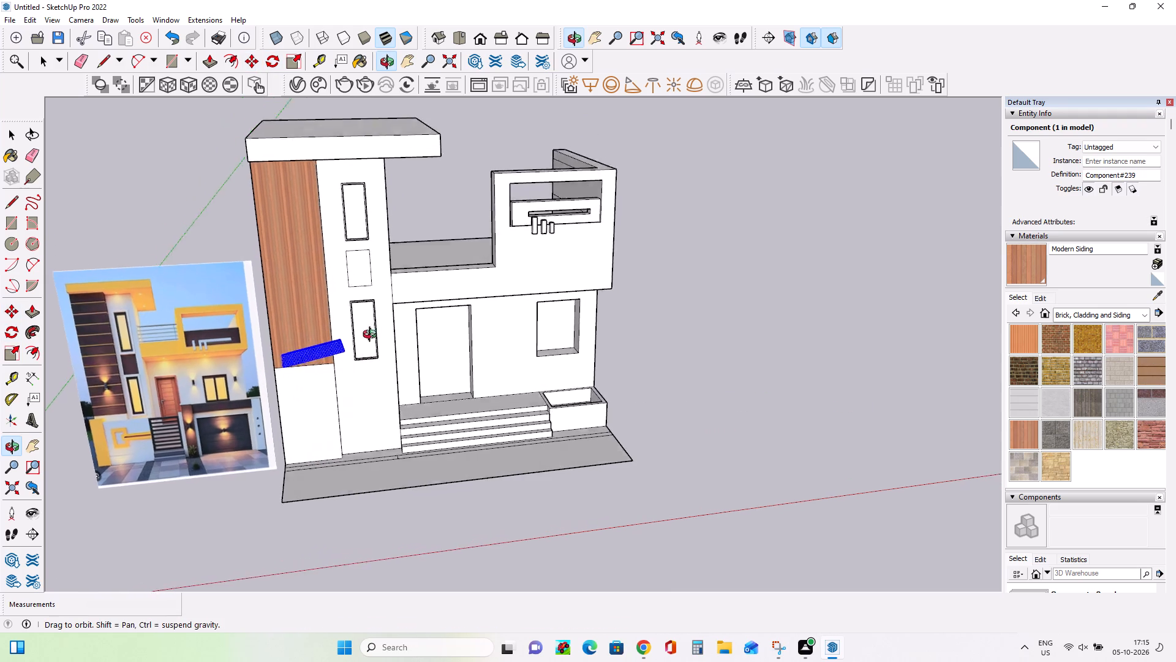
middle_drag(372, 336, 385, 298)
scroll(328, 359, up, 6)
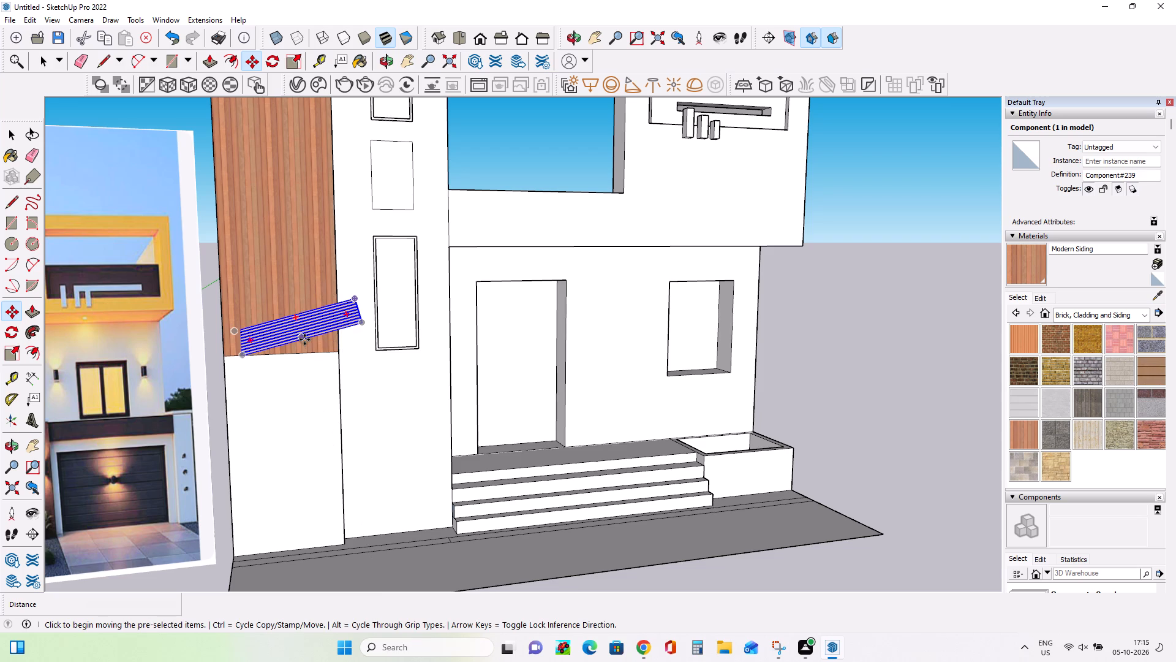
click(304, 337)
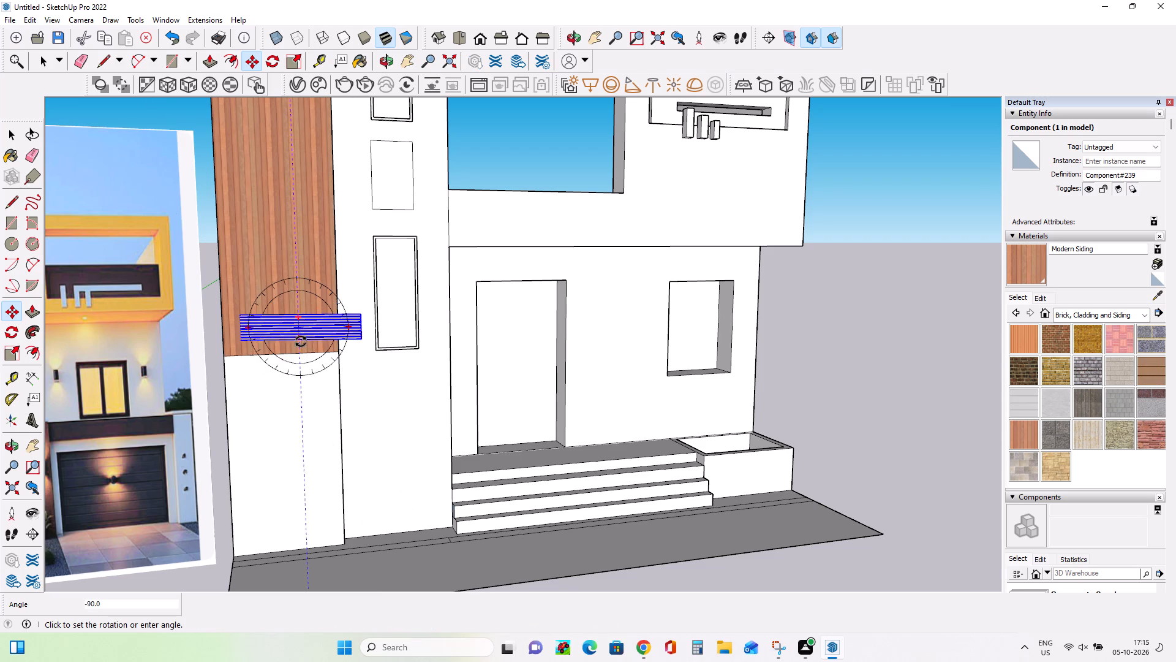
click(298, 342)
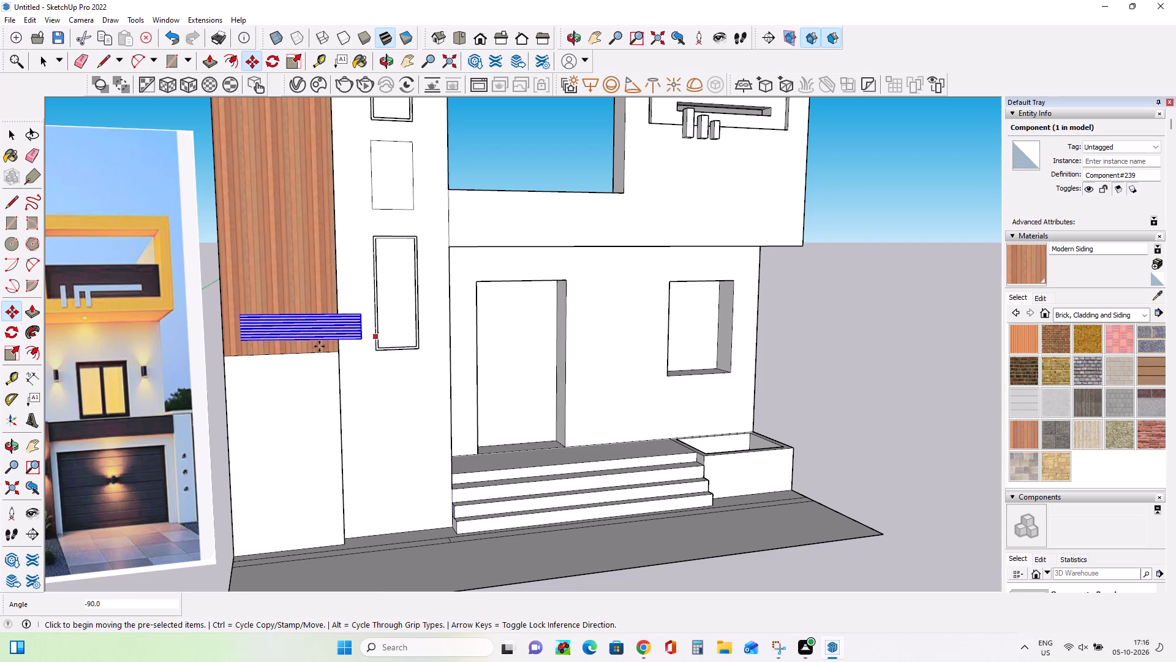
Move the rafters component by its lower corner to the lower outer corner of the tower's wood siding.
scroll(325, 354, up, 1)
scroll(325, 354, down, 5)
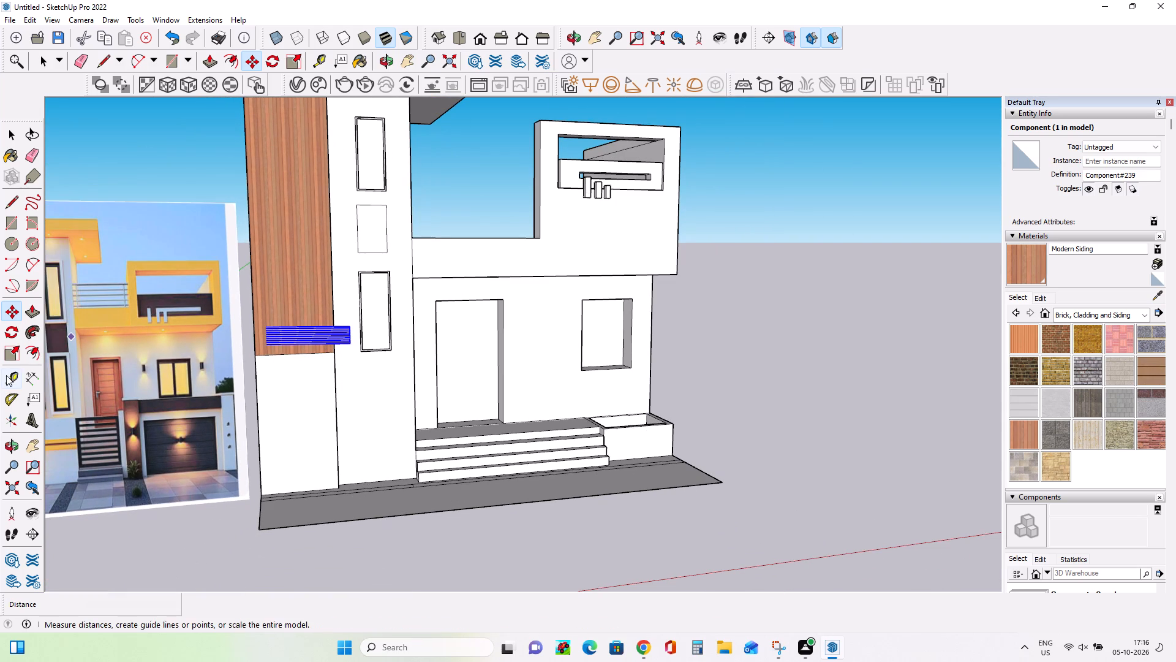
click(9, 313)
click(267, 348)
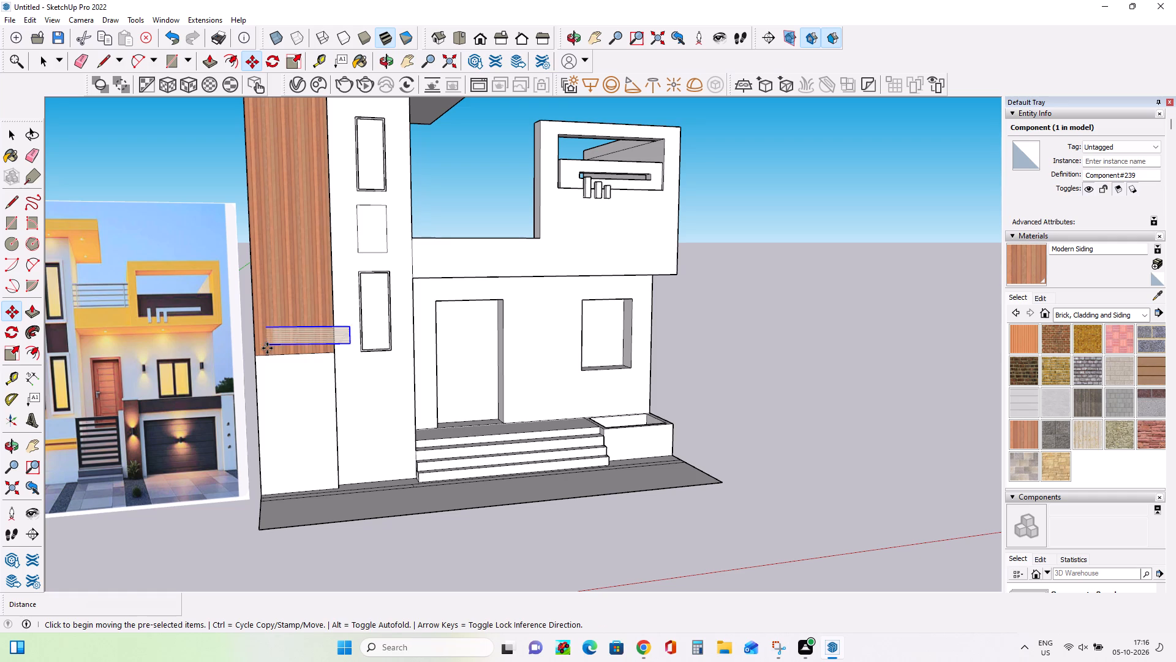
click(257, 362)
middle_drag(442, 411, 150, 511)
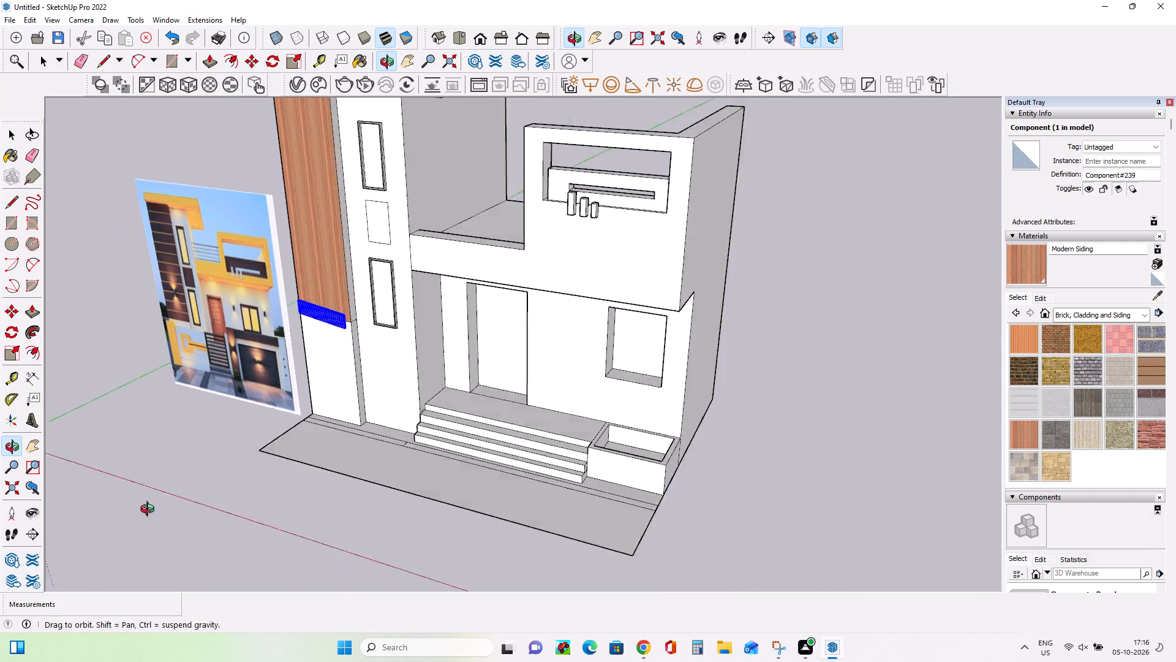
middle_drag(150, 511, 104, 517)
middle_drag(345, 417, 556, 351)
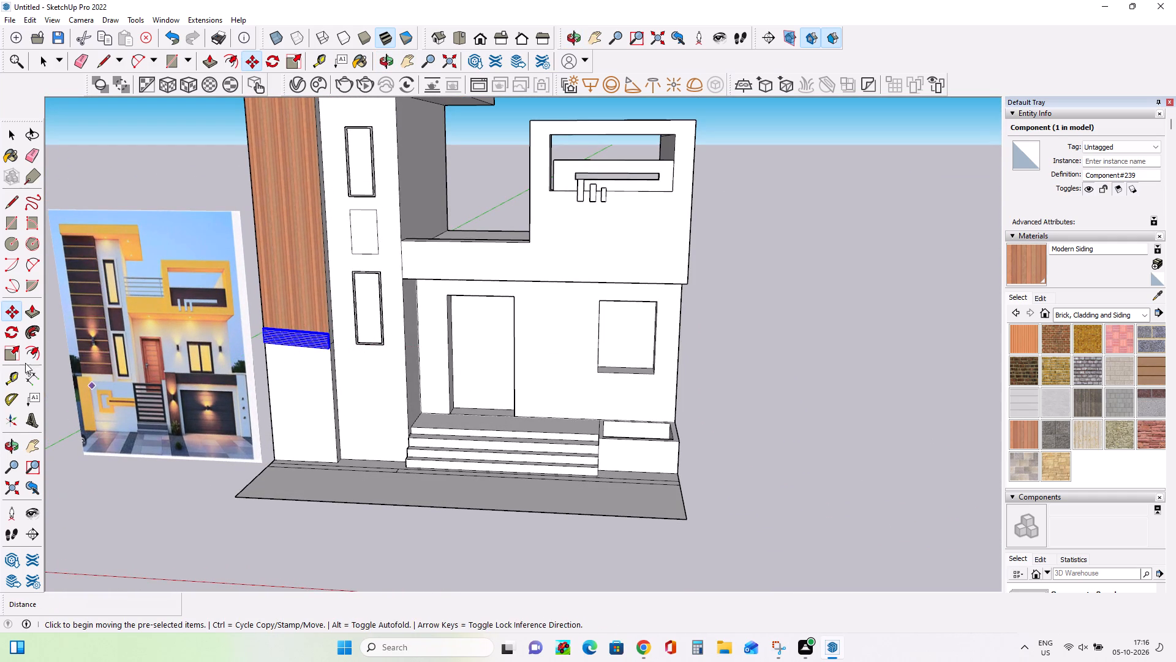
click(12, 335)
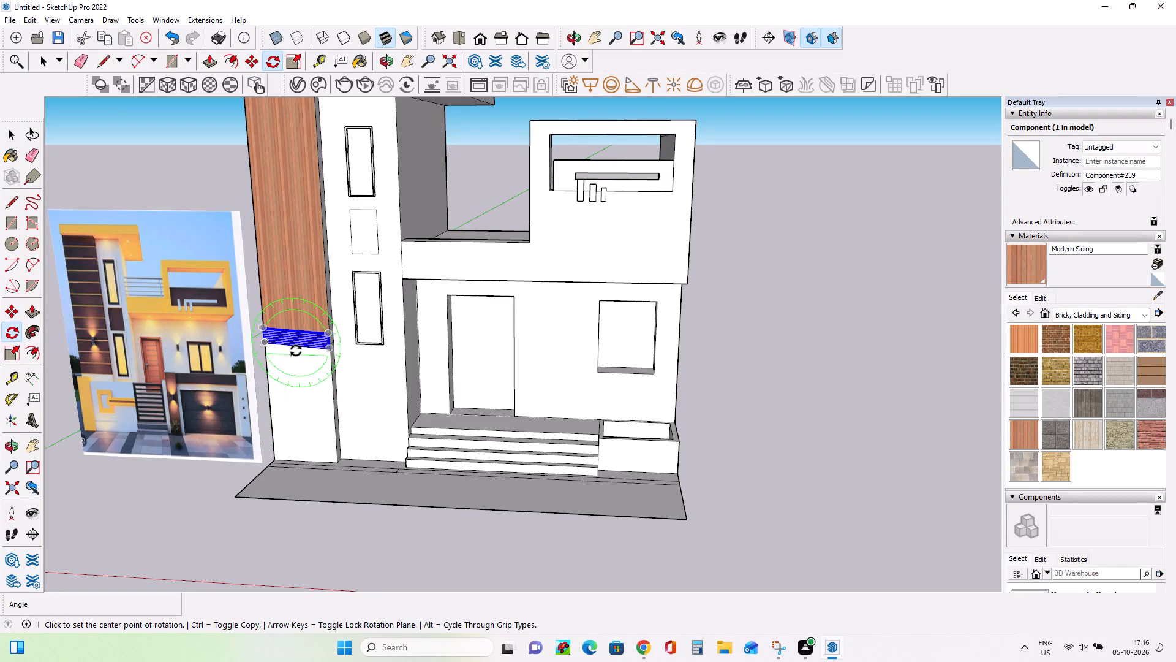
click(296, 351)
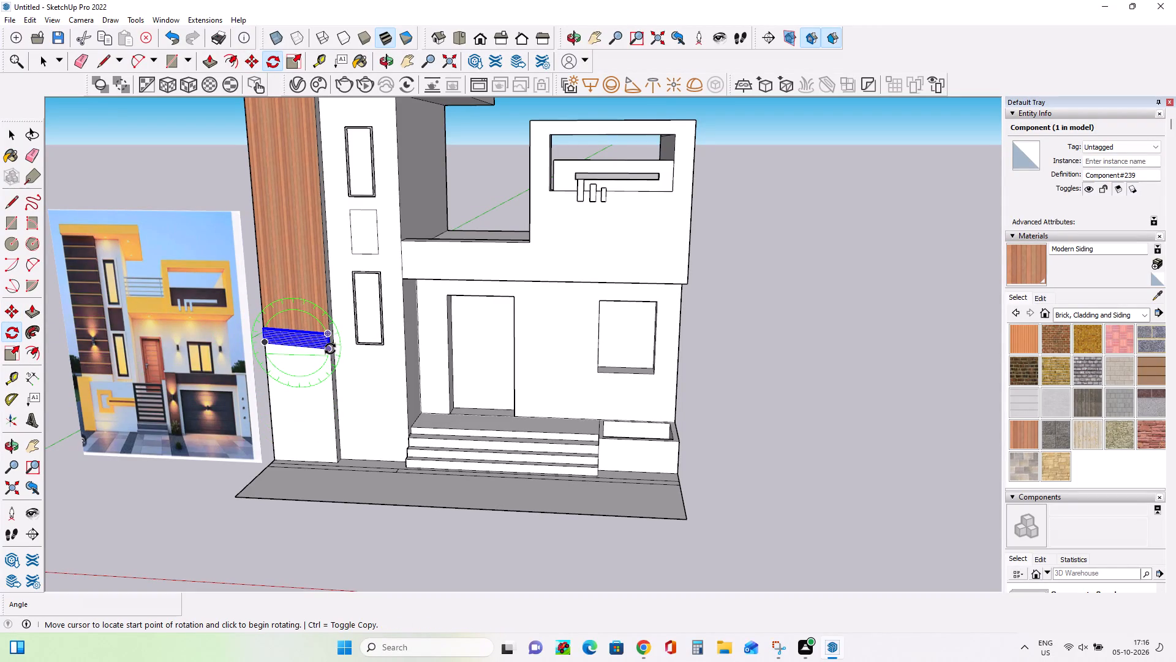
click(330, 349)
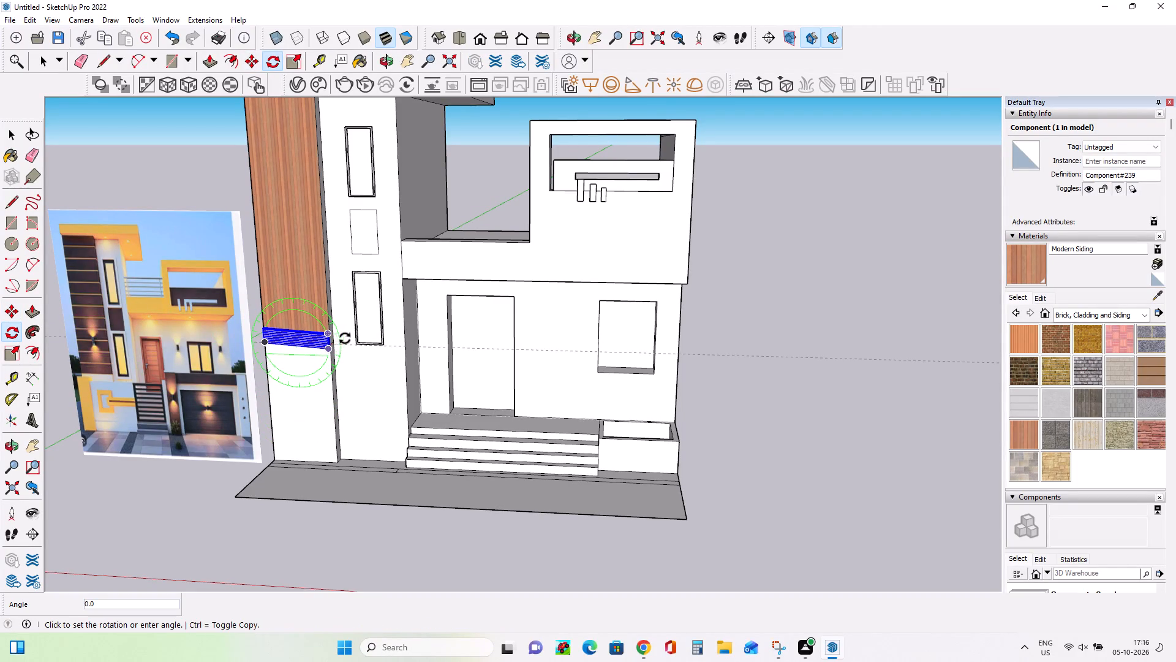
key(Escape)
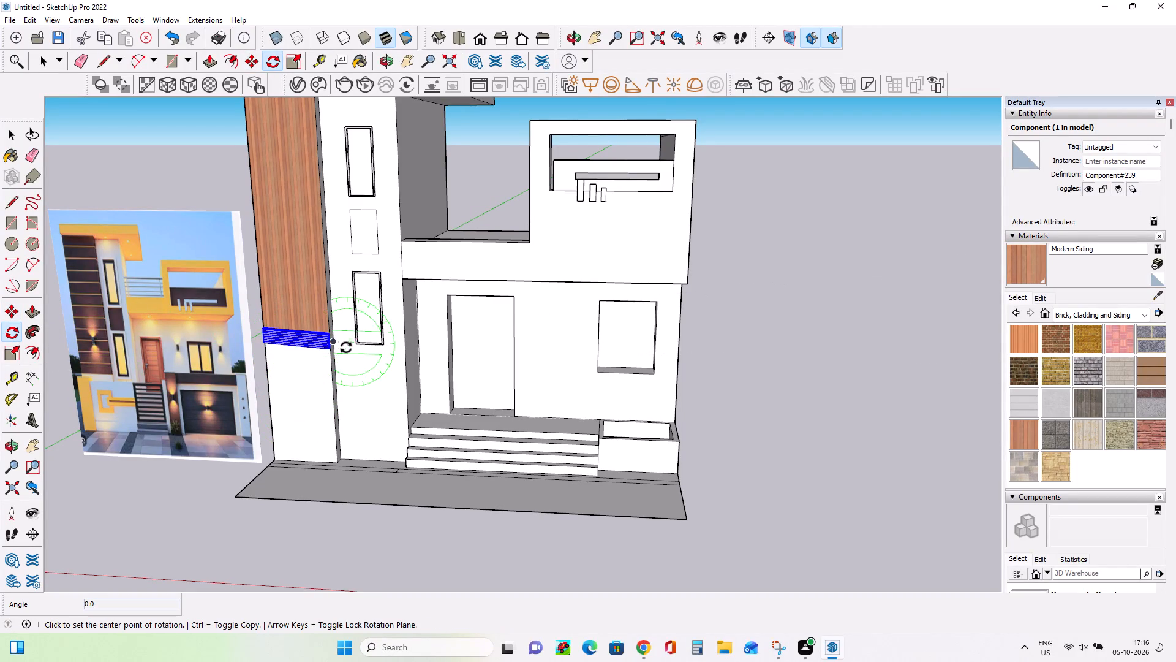
Rotate the rafters component 15° about the vertical axis, using a centre point on the ground in front of the tower.
middle_drag(347, 416, 409, 447)
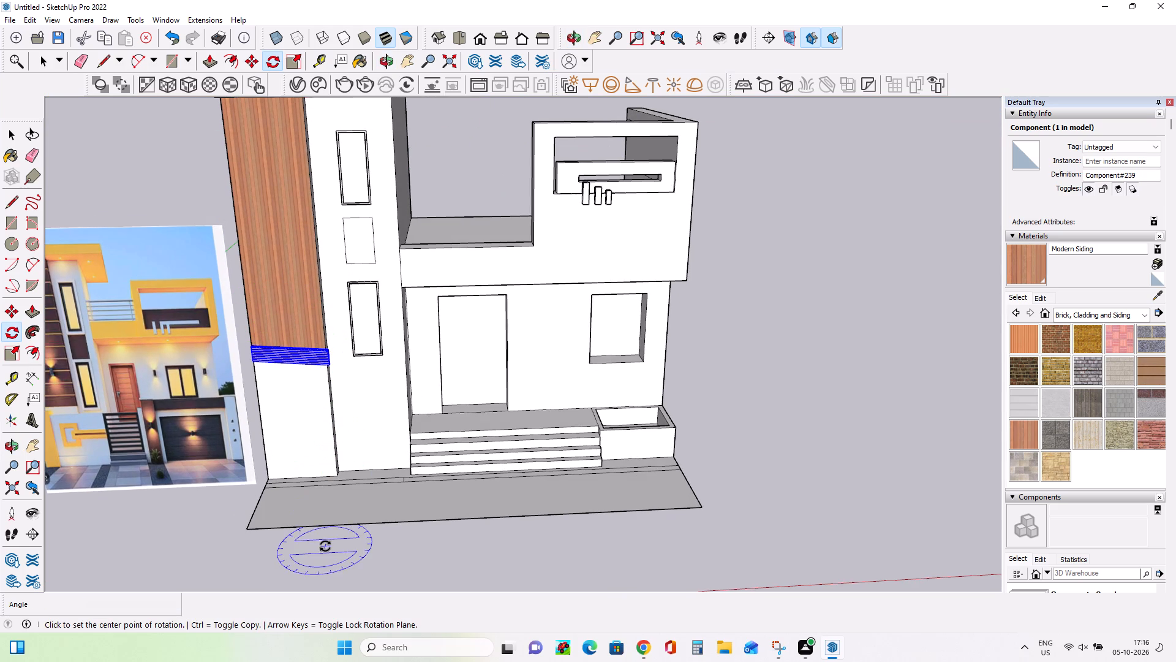
click(327, 542)
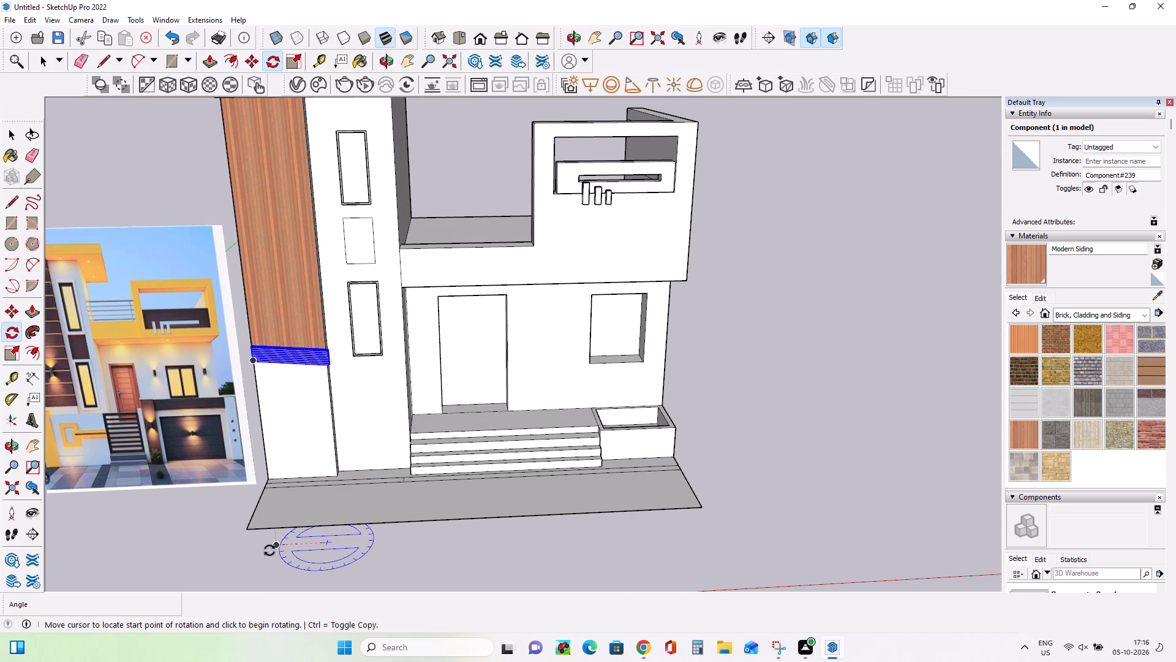
click(269, 550)
click(269, 554)
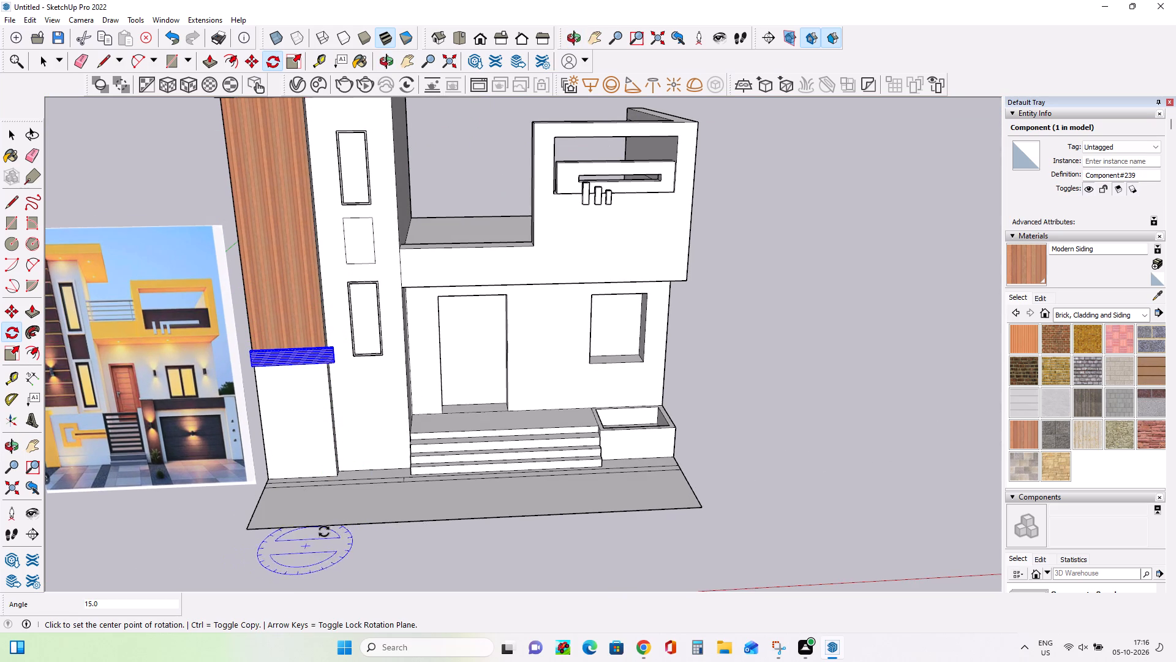
Move the rafters component about 1' 10" so its lower corner meets the lower outer corner of the wood siding.
scroll(279, 438, up, 4)
scroll(287, 436, down, 9)
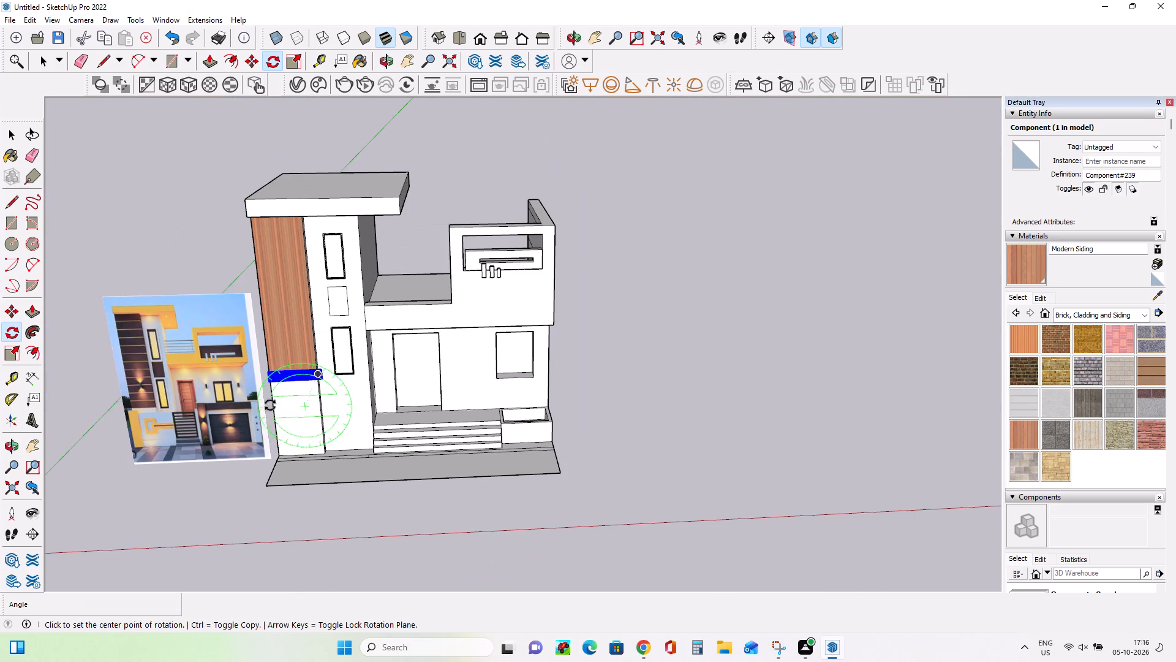
click(15, 313)
scroll(265, 387, up, 3)
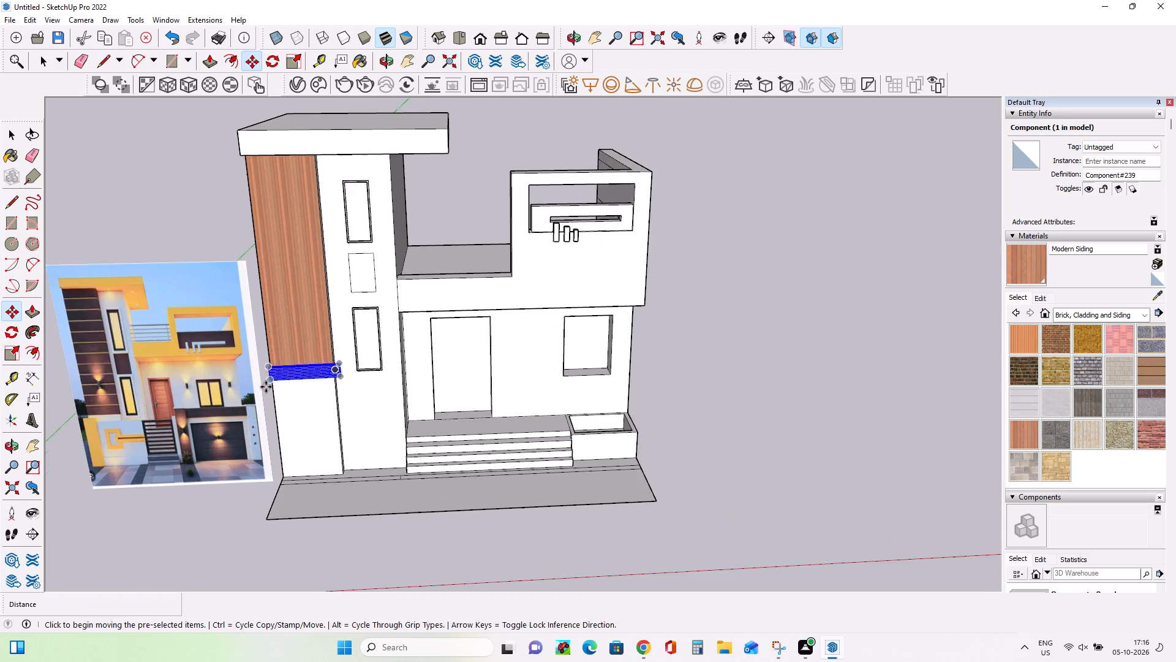
scroll(266, 387, up, 9)
click(272, 348)
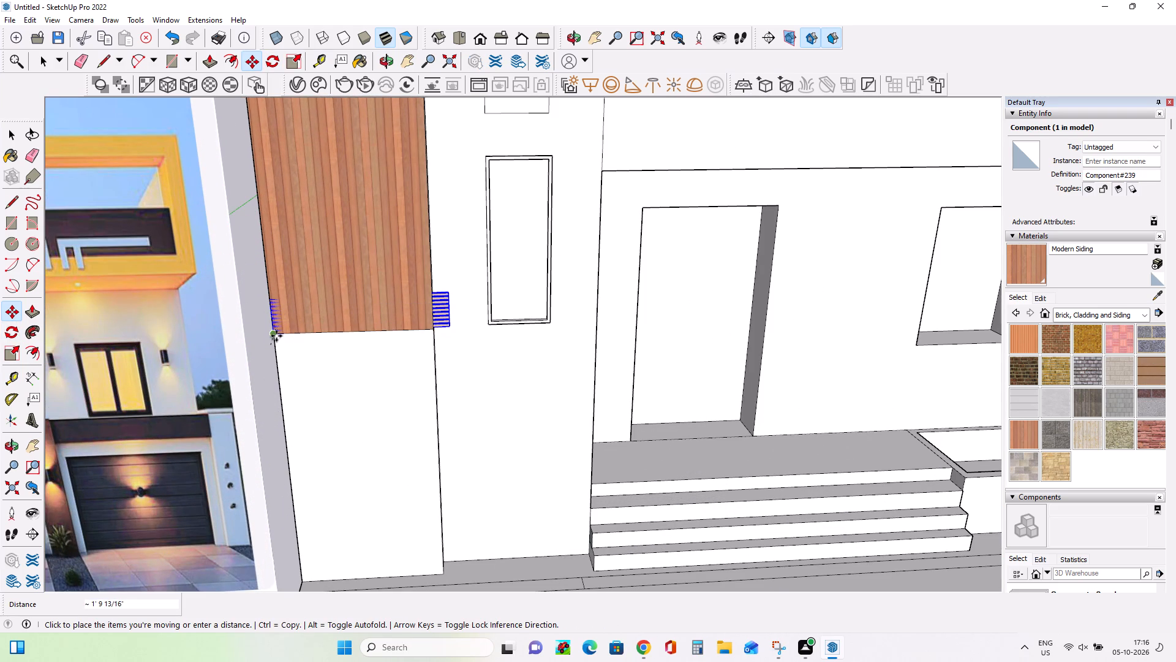
click(276, 336)
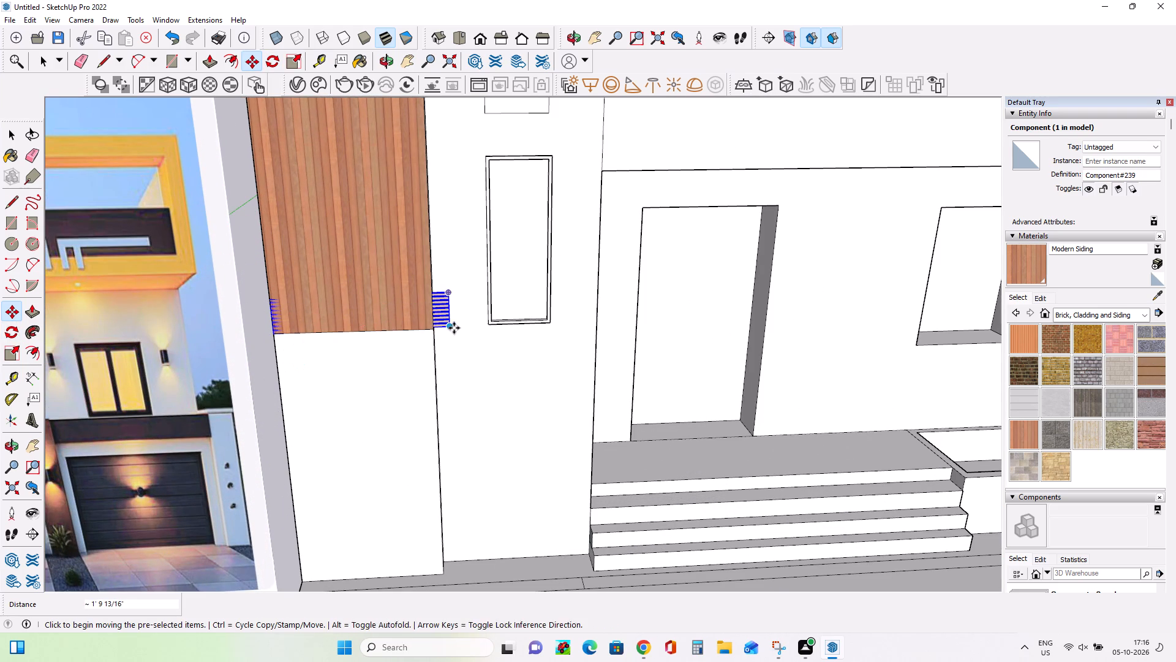
Move the rafters component 1' 11 3/4" by its inner lower corner so it stands in front of the wood siding.
click(453, 328)
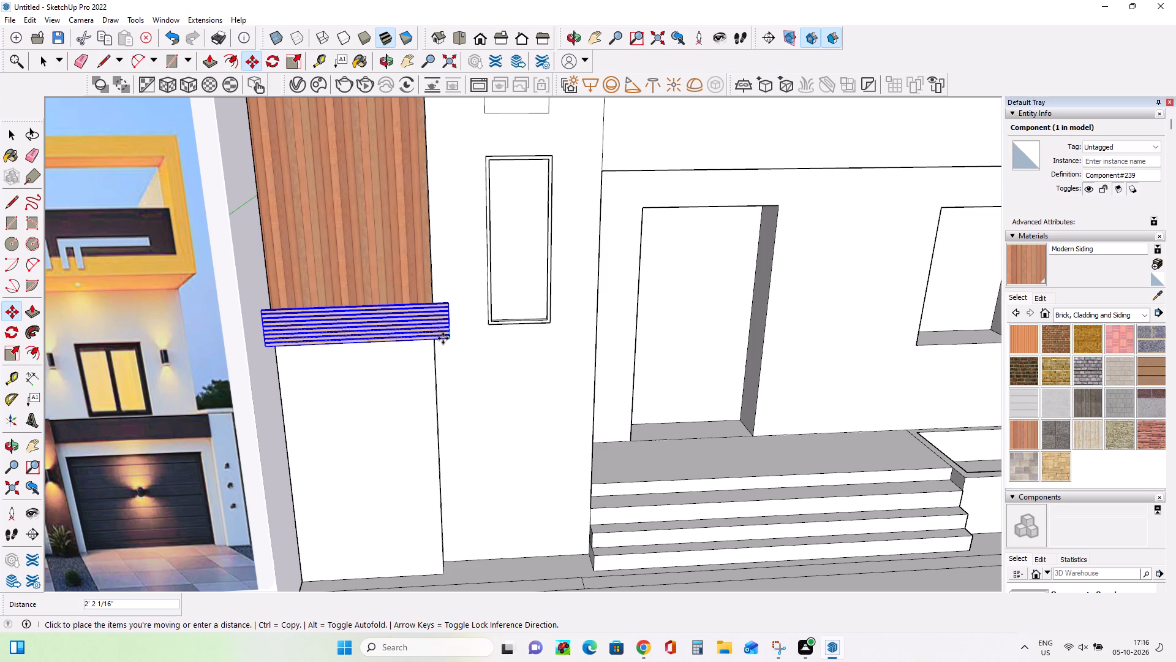
click(443, 338)
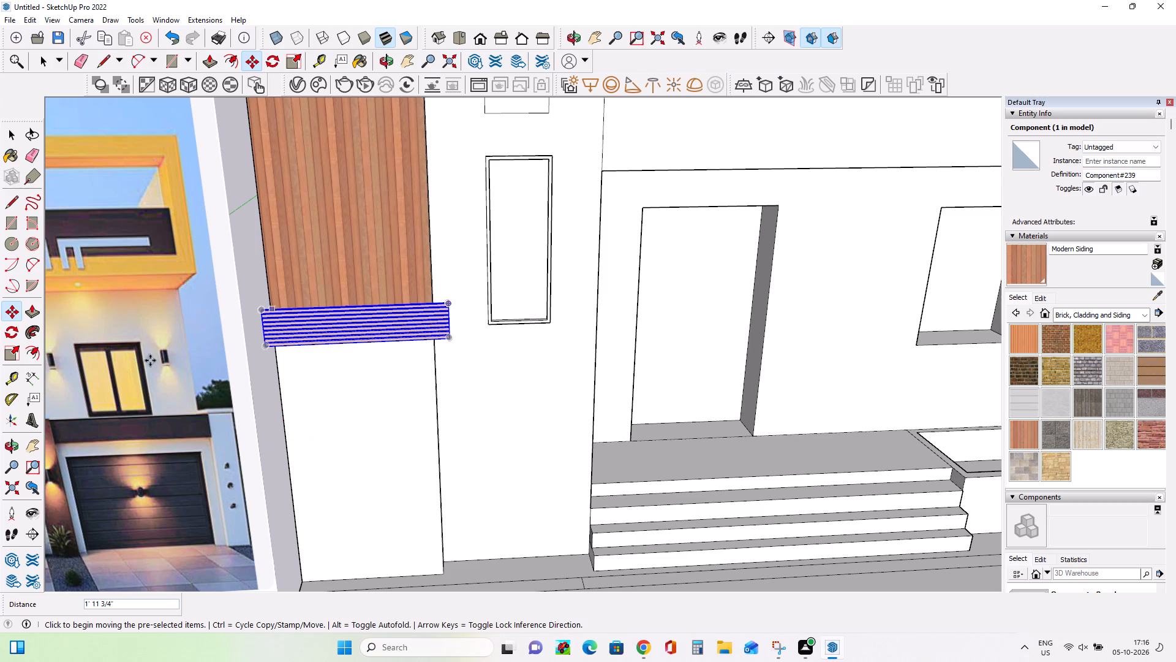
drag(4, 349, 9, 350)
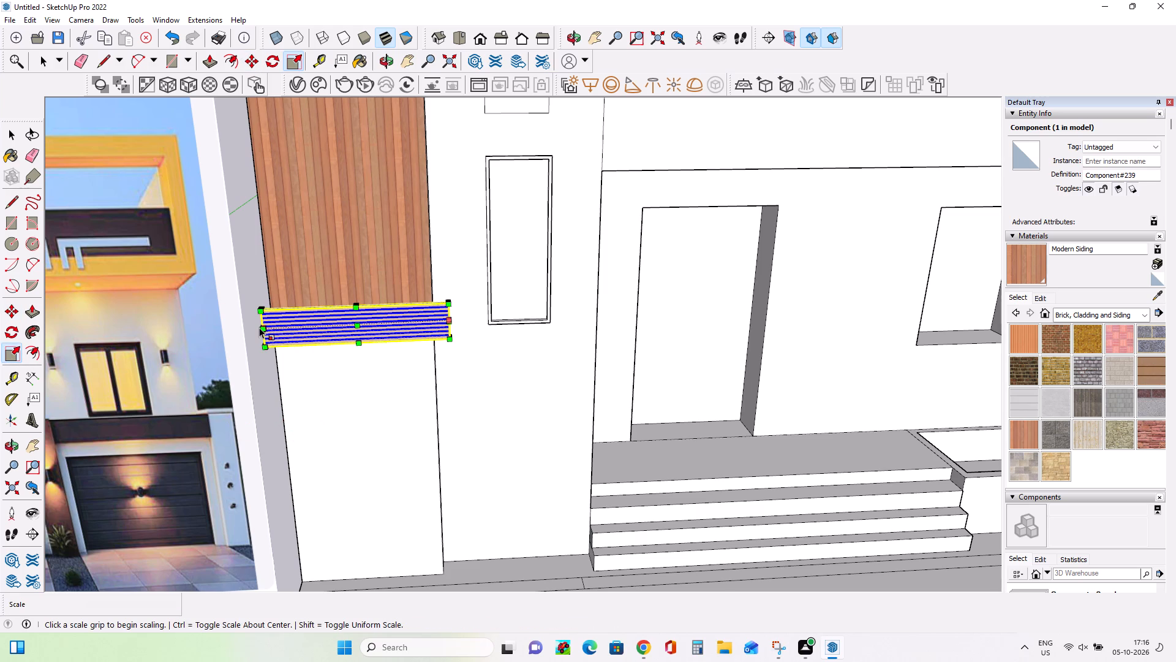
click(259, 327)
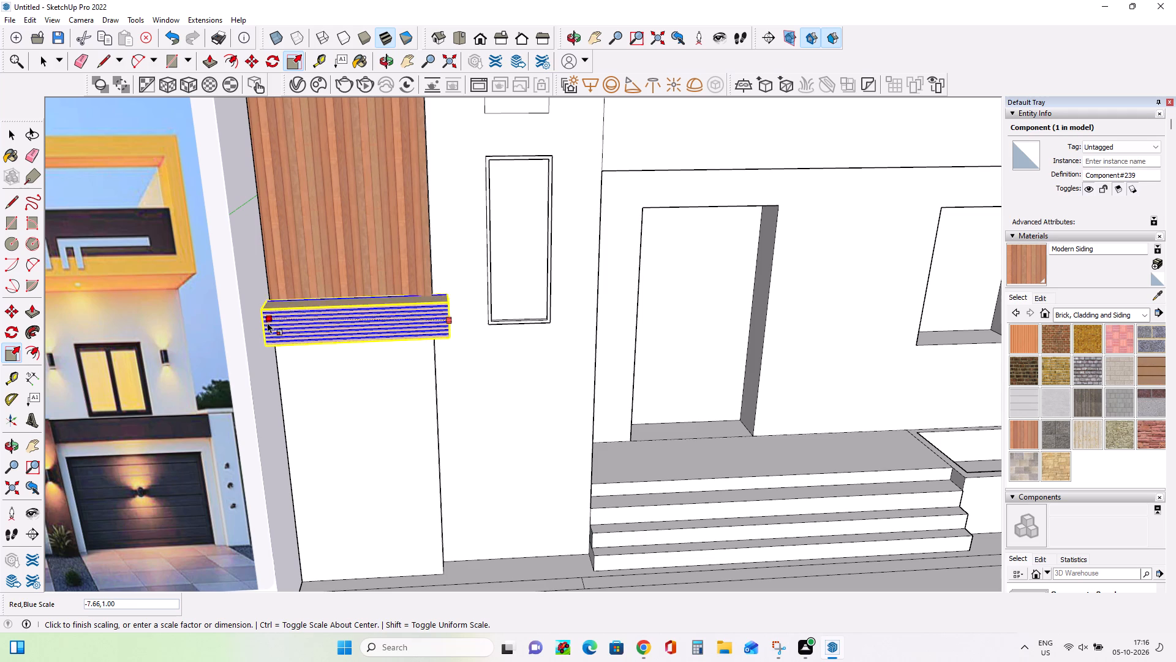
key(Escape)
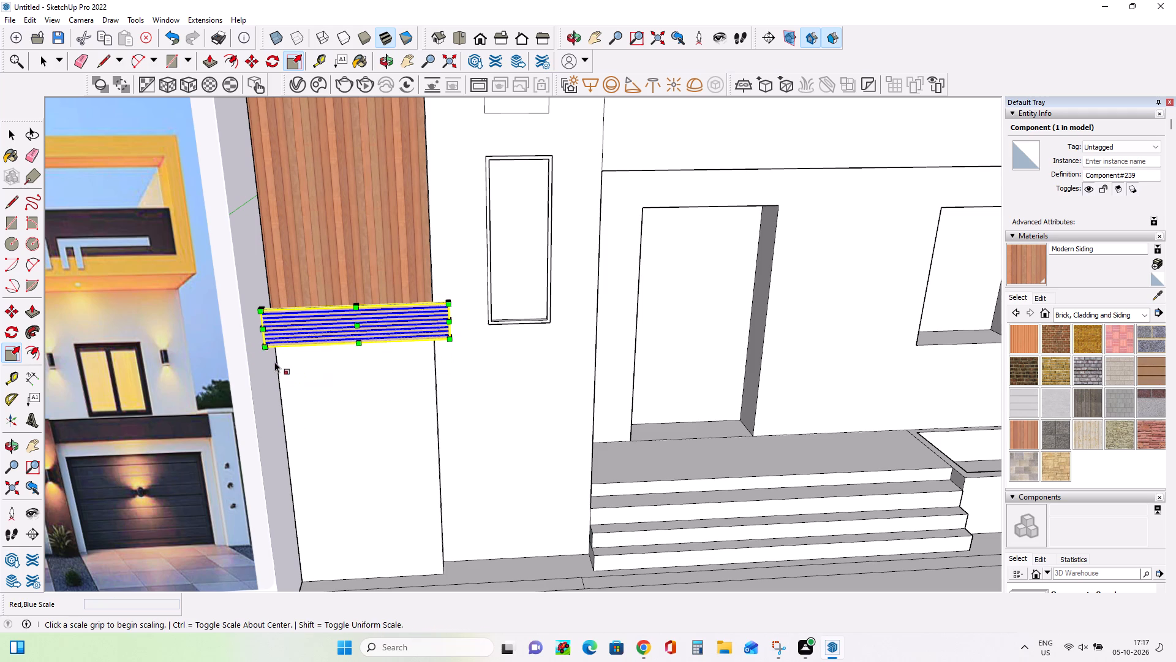
Move the rafters component back 1' 6 1/2" toward the lower outer corner of the wood siding.
middle_drag(257, 327, 396, 303)
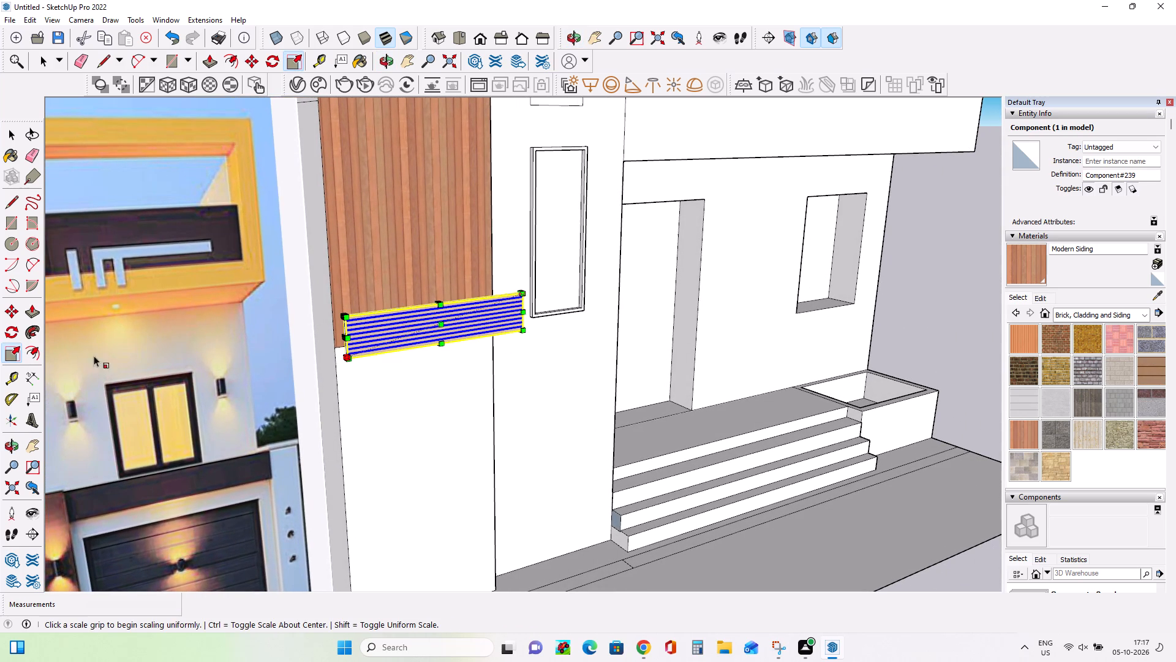
click(12, 313)
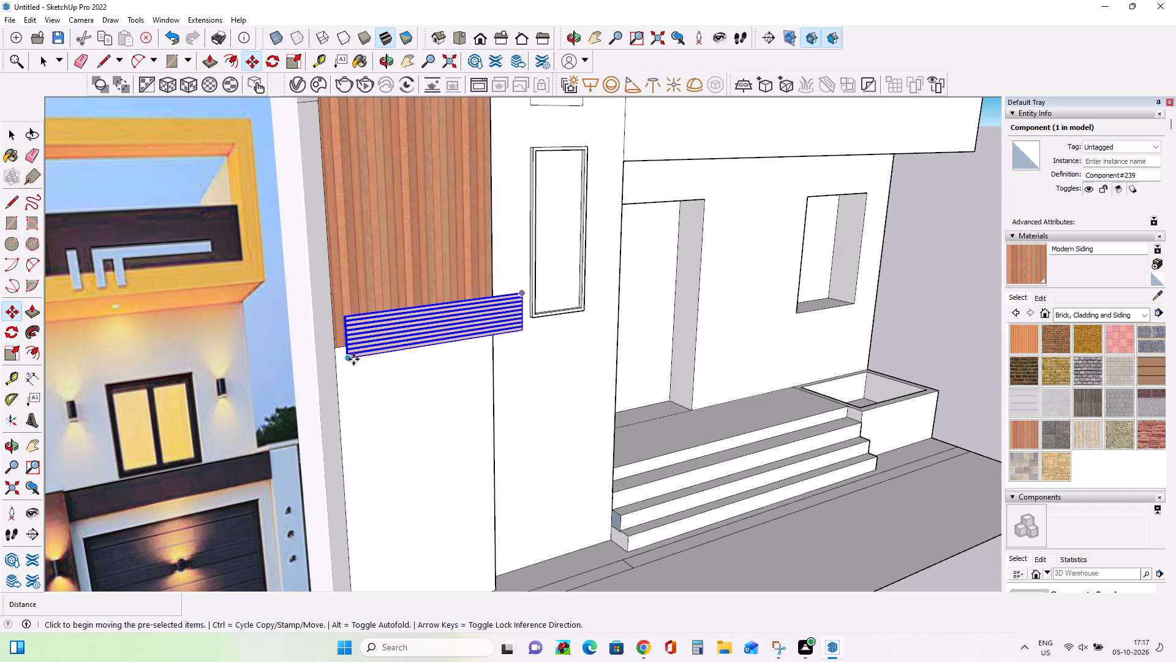
click(353, 357)
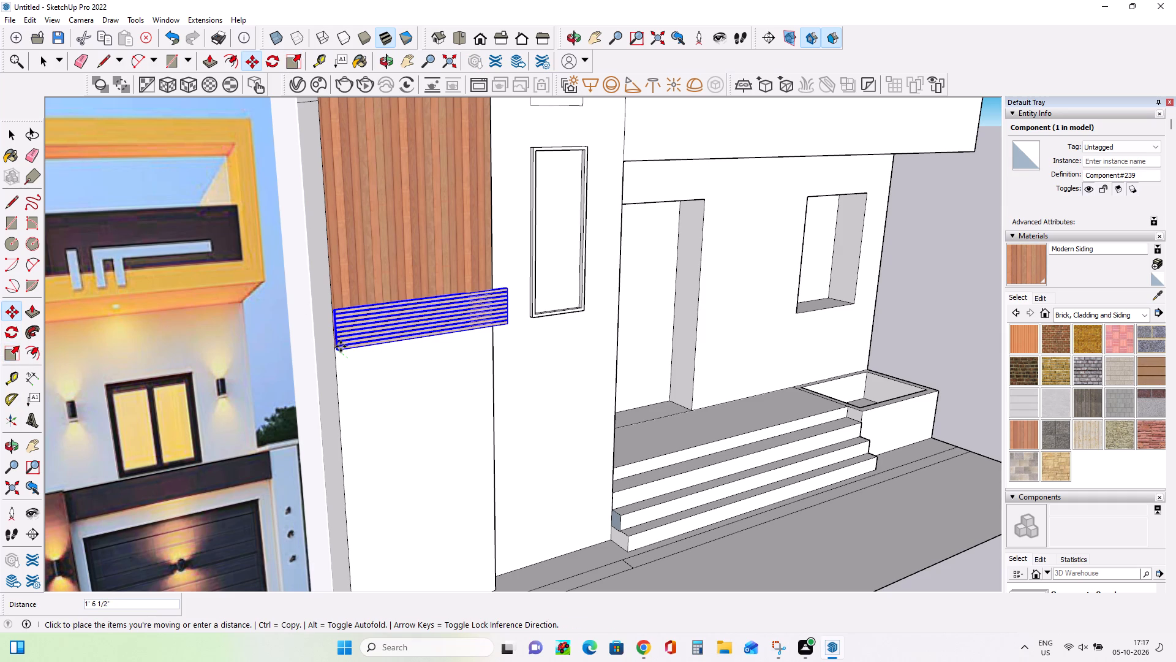
click(341, 346)
Nudge the rafters component closer to the siding's lower outer corner with small moves, the last one 1 11/16".
scroll(318, 341, up, 8)
scroll(343, 348, down, 1)
scroll(343, 348, up, 4)
middle_drag(347, 387, 396, 375)
click(404, 344)
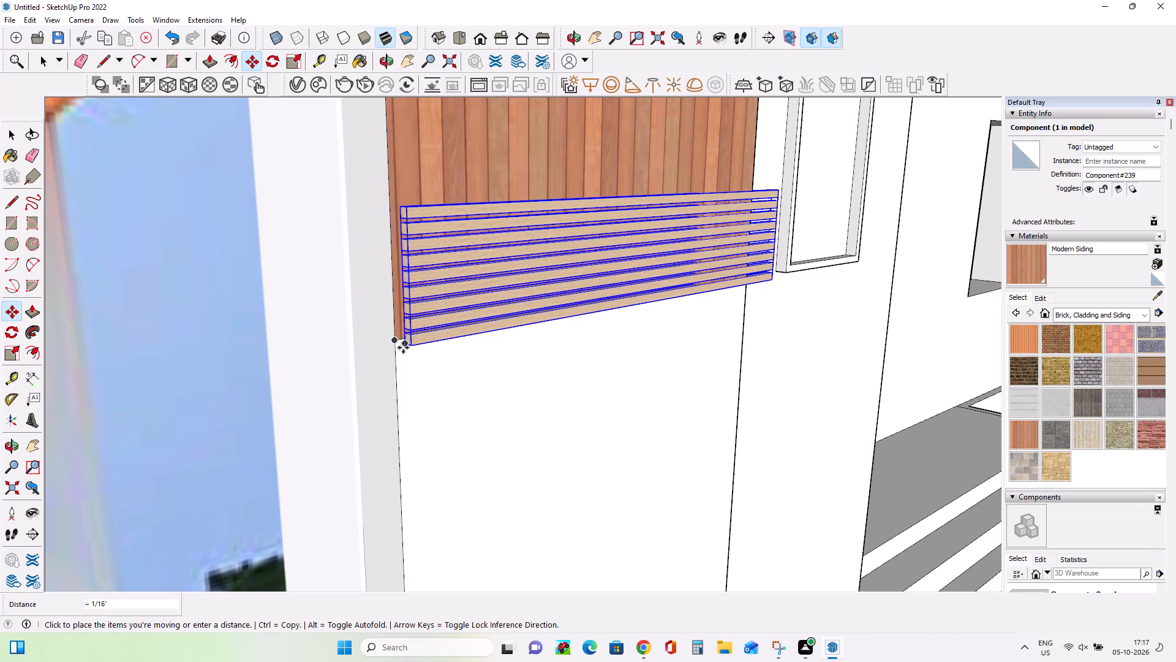
click(403, 348)
scroll(398, 352, up, 8)
middle_drag(401, 355, 454, 377)
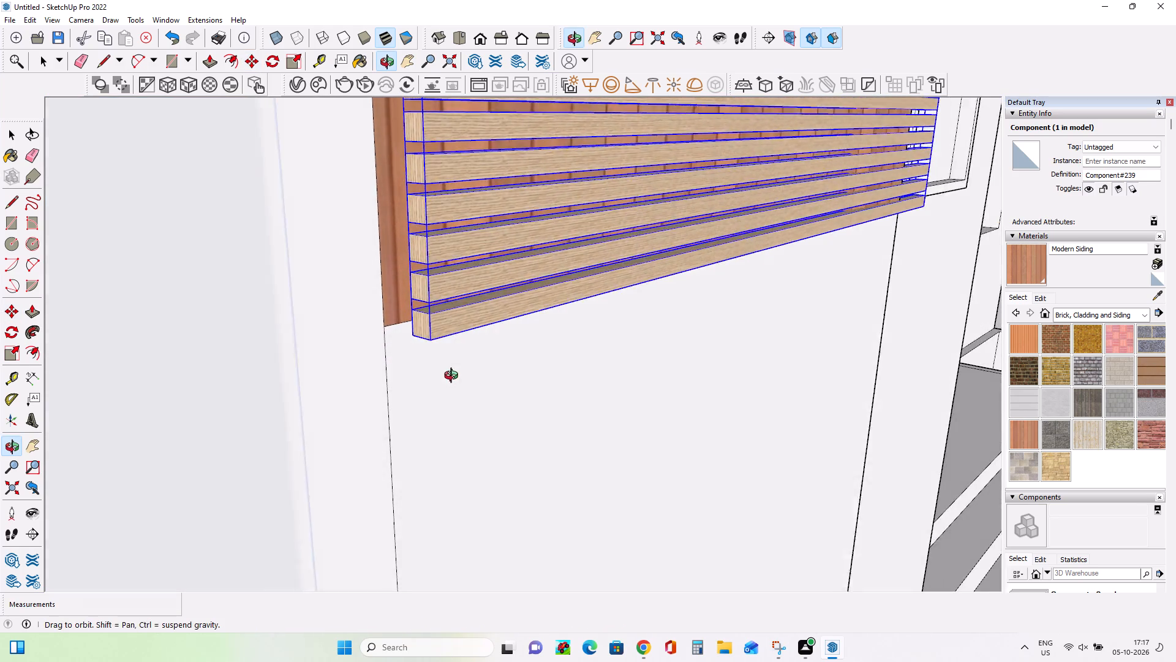
middle_drag(454, 377, 456, 378)
click(413, 341)
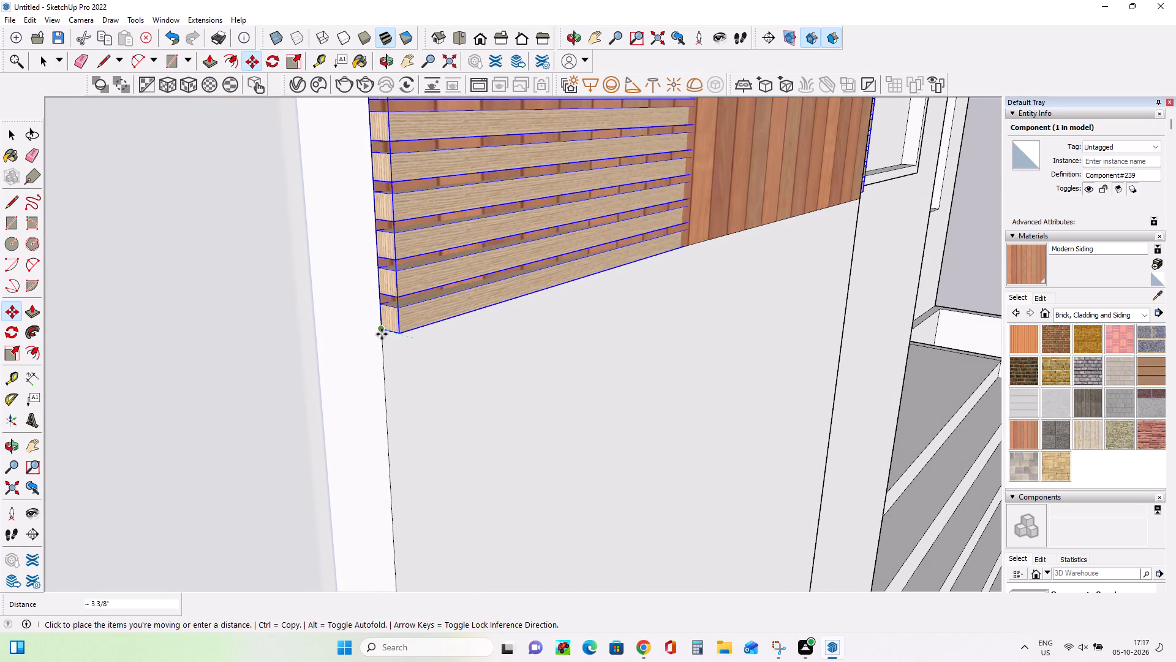
click(394, 341)
Move the rafters component about 1 13/16" by its upper outer corner to meet the wood siding's outer edge.
middle_drag(404, 371, 409, 372)
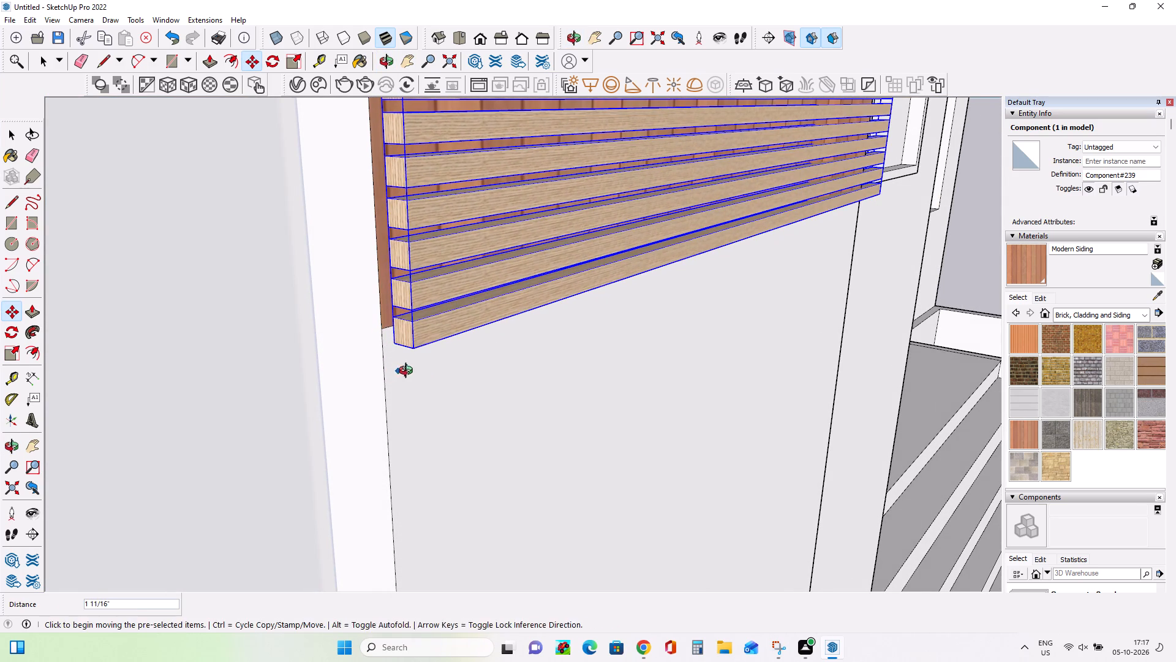
middle_drag(409, 372, 434, 447)
scroll(377, 314, down, 10)
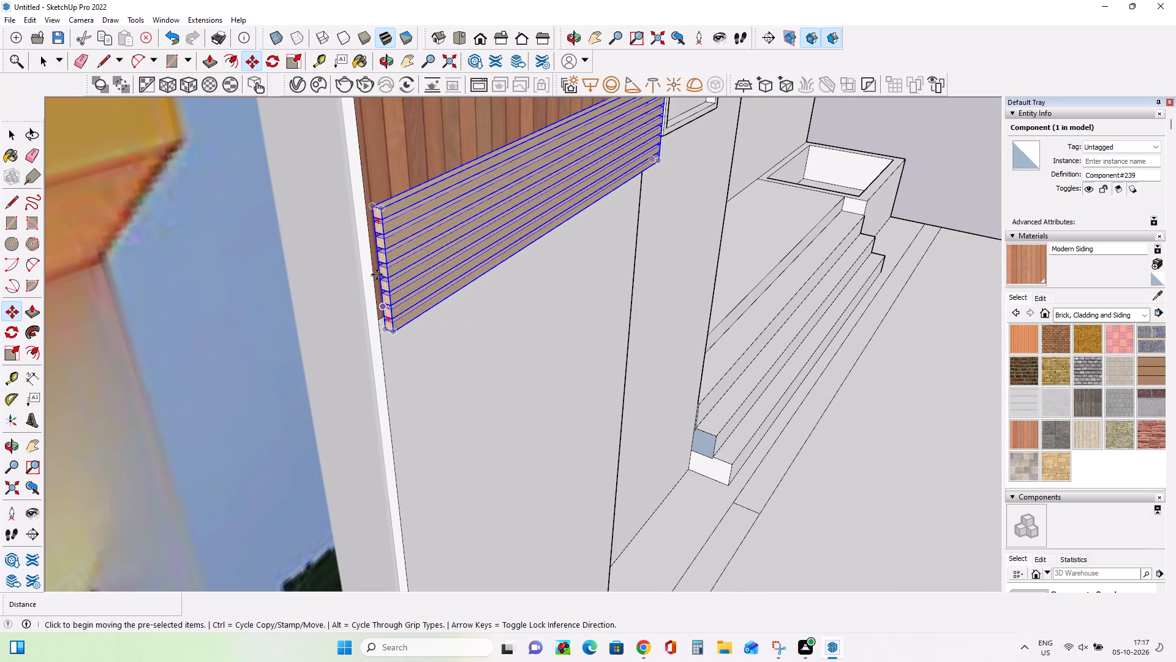
click(374, 209)
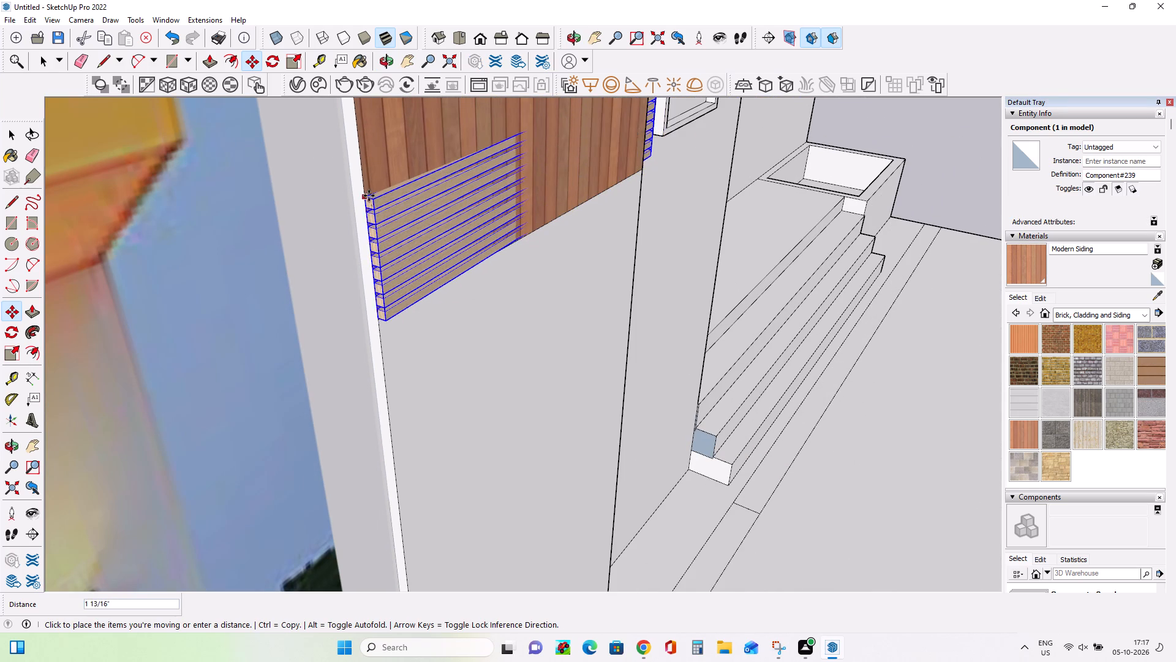
click(369, 196)
Scale the rafters component by about 0.57 in red and 0.92 in blue to match the wood siding's width.
middle_drag(514, 344, 375, 289)
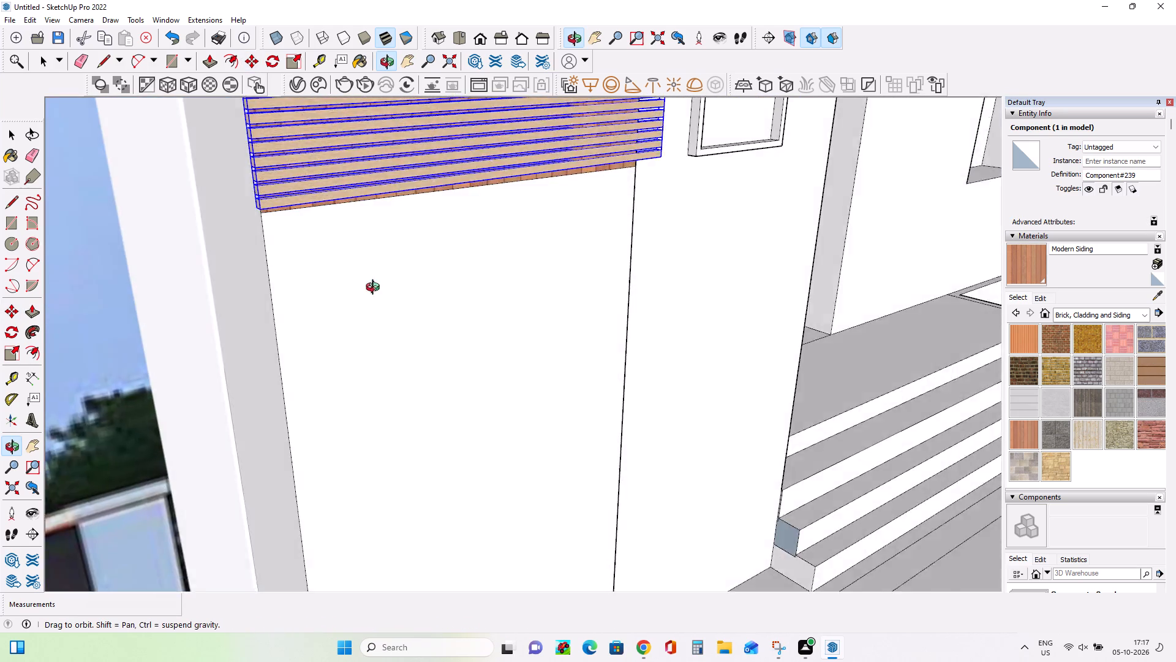
middle_drag(375, 289, 350, 297)
scroll(415, 256, down, 11)
middle_drag(519, 281, 462, 287)
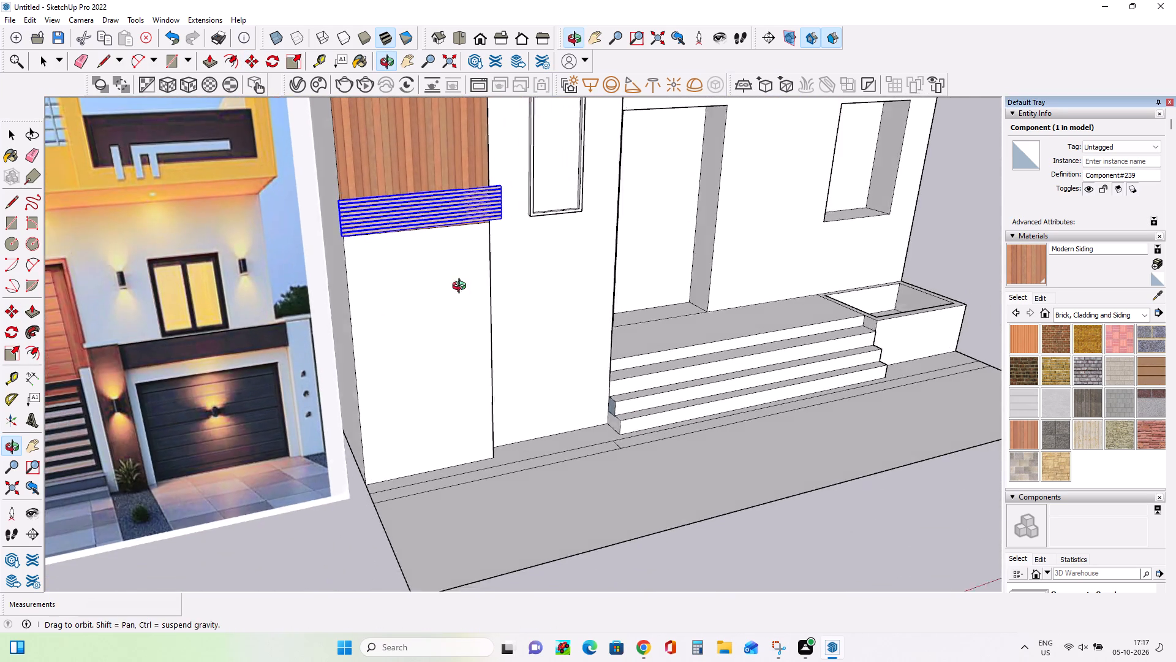
middle_drag(462, 287, 336, 310)
click(12, 354)
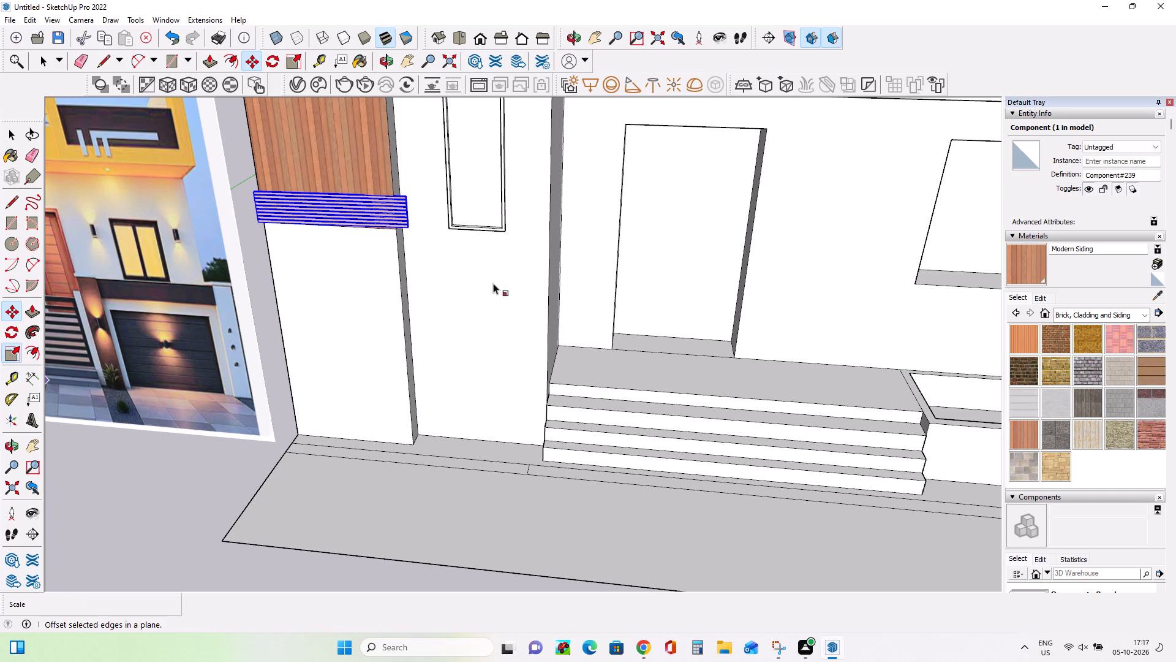
click(404, 211)
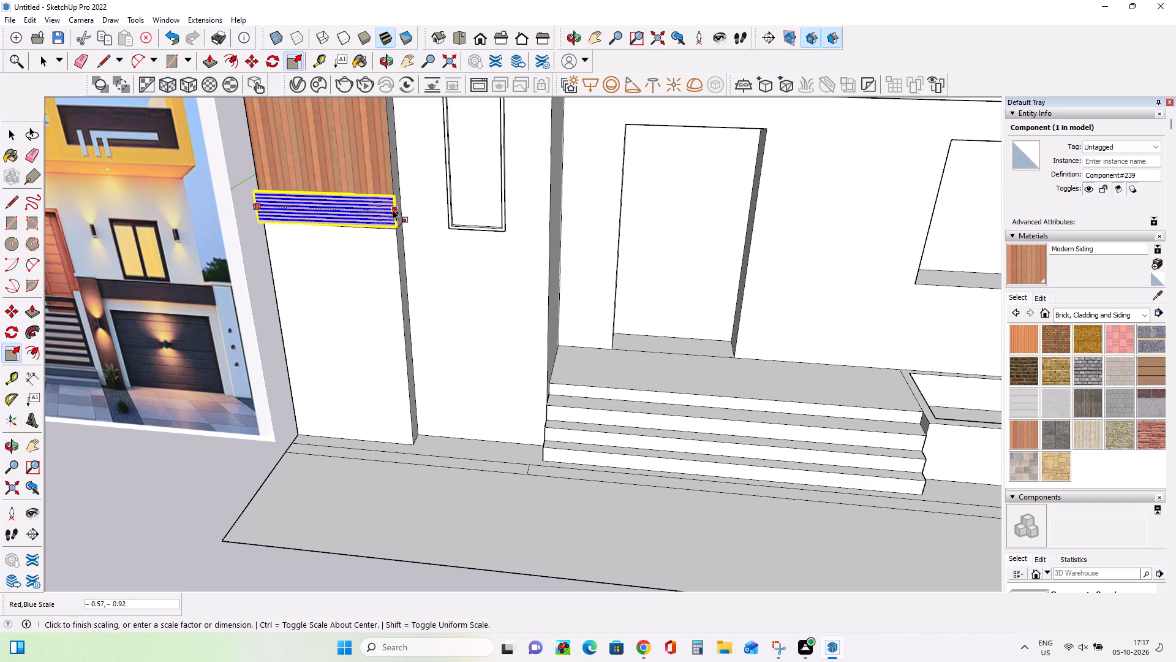
click(393, 210)
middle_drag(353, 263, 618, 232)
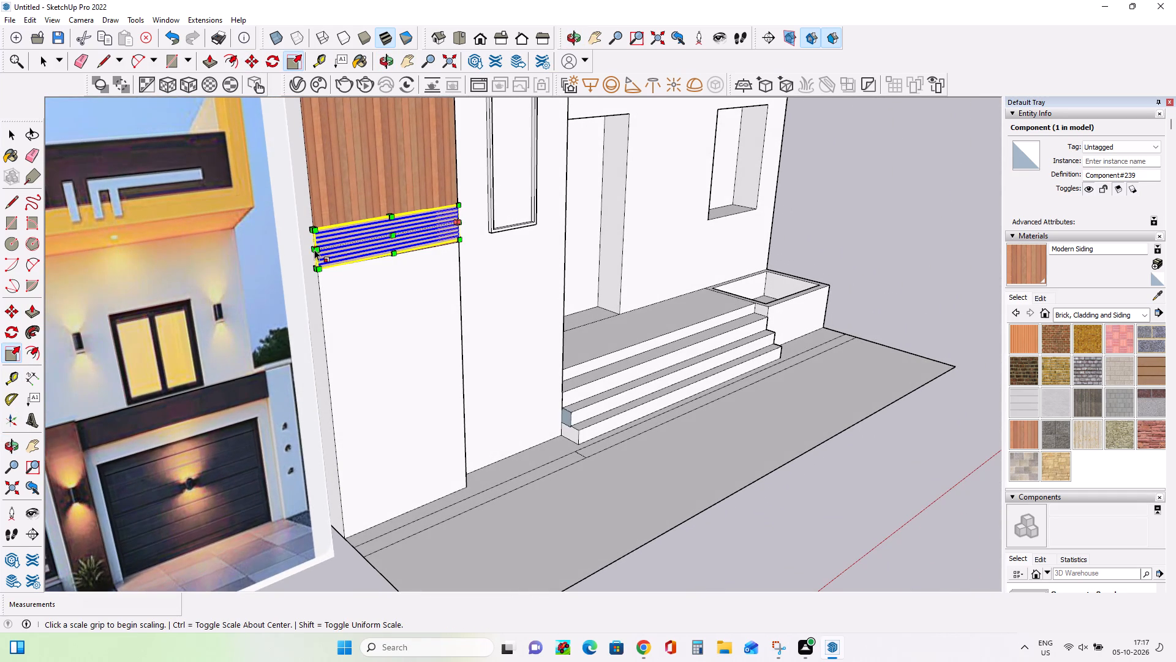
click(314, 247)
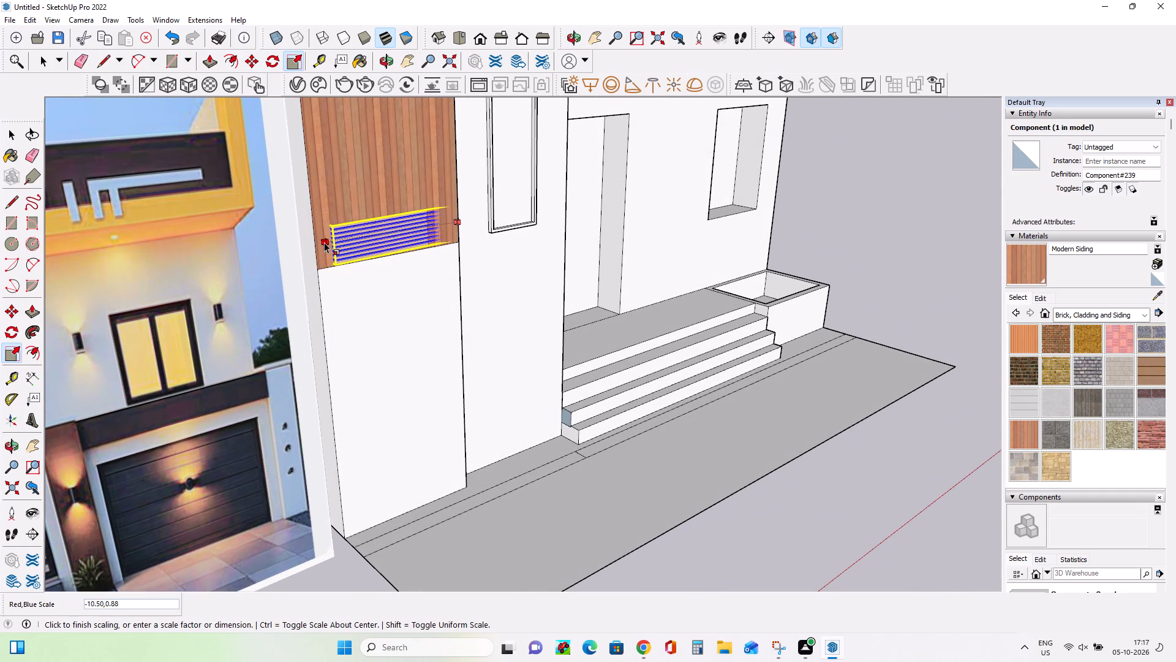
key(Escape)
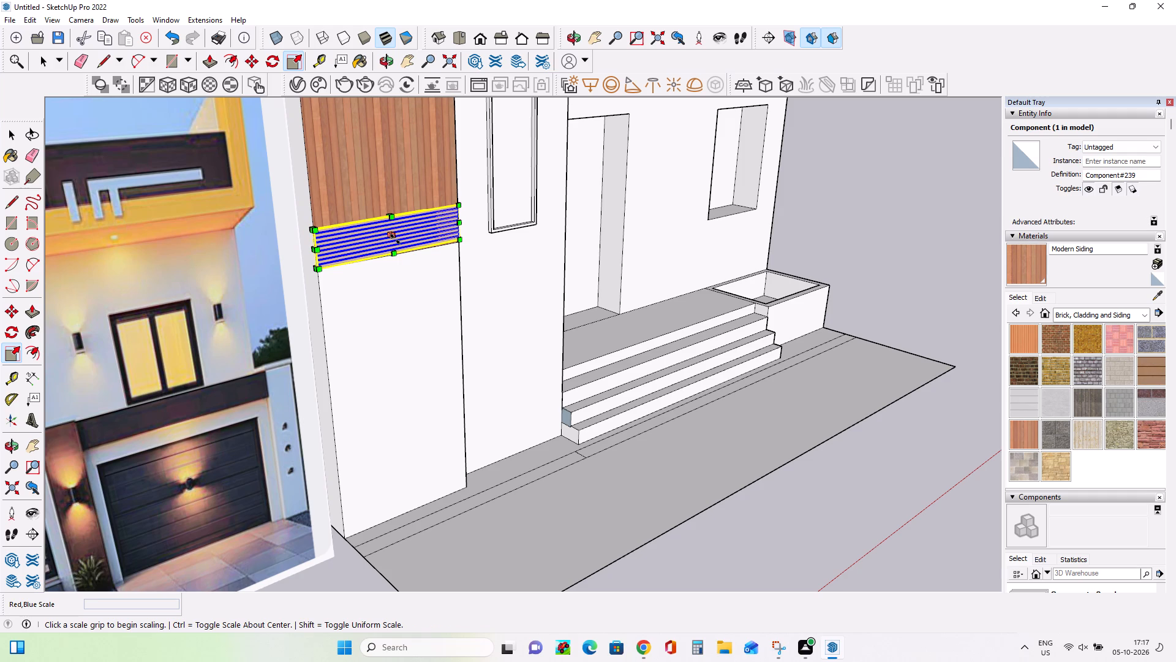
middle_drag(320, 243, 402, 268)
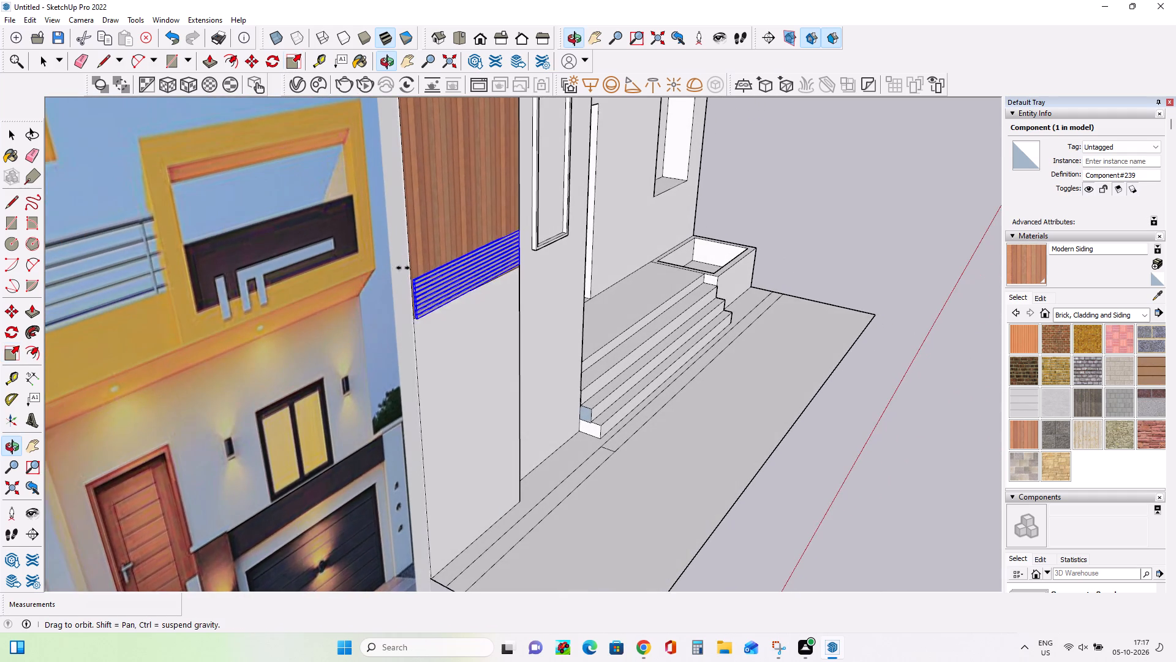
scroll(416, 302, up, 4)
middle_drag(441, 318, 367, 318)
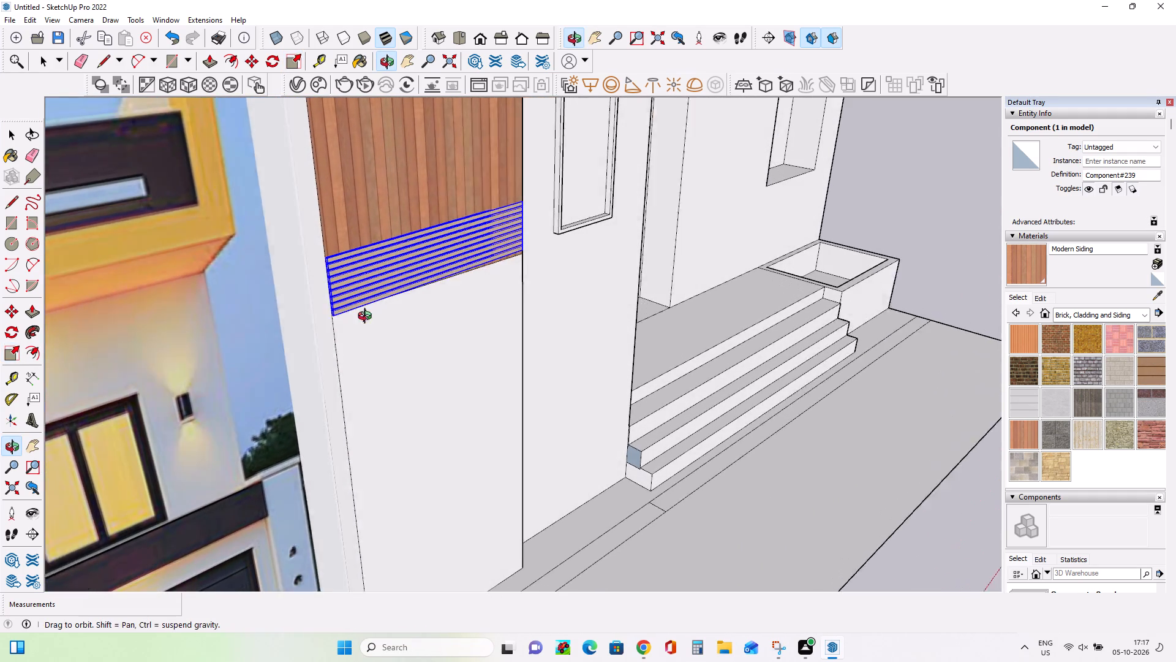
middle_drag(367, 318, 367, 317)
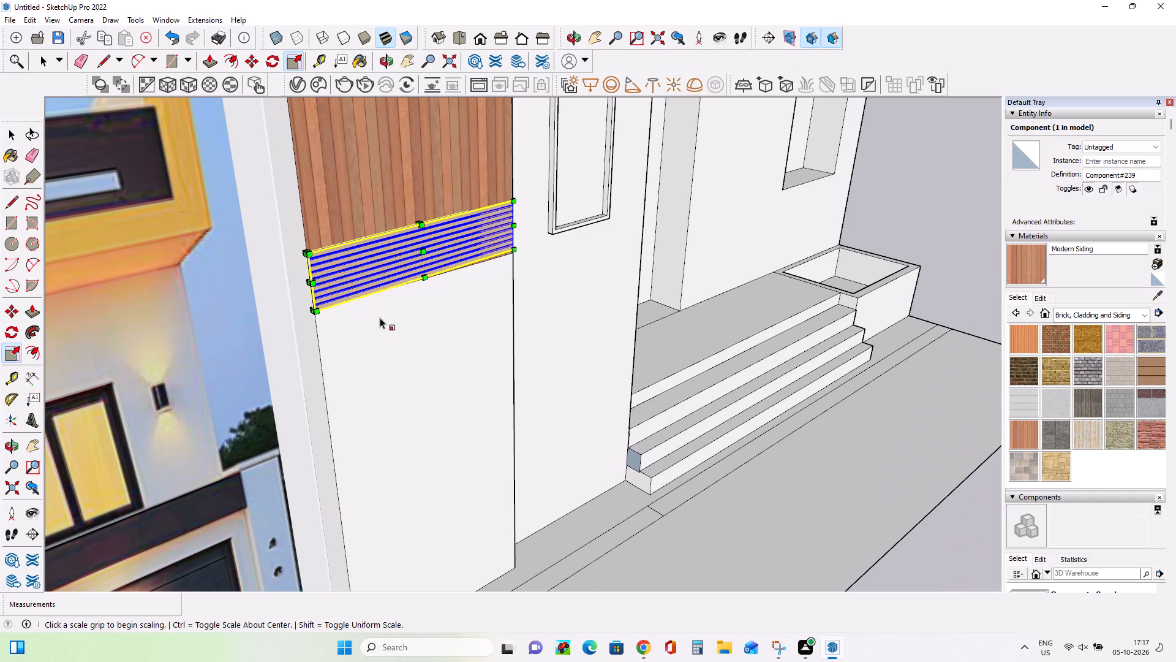
Stretch the rafters component upward by a green scale of about 15.44 to cover the siding up to the roof slab, and deselect it.
scroll(446, 308, down, 9)
scroll(499, 394, down, 11)
middle_drag(524, 281, 447, 294)
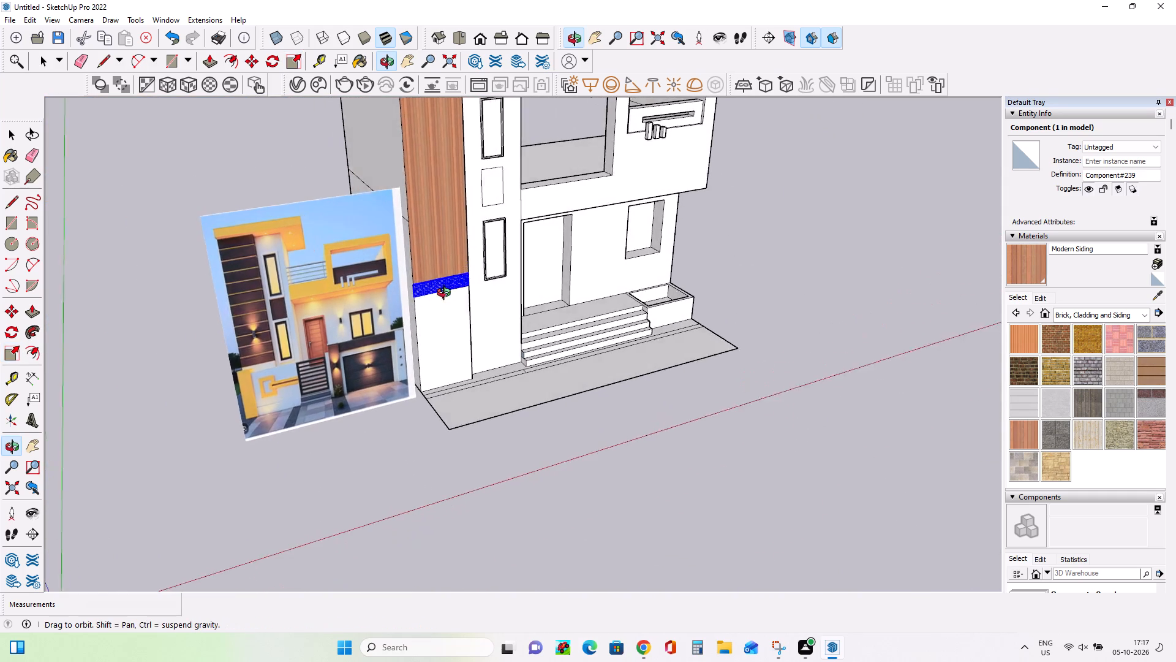
middle_drag(447, 294, 426, 301)
scroll(432, 267, up, 5)
middle_drag(451, 295, 481, 406)
scroll(481, 406, up, 1)
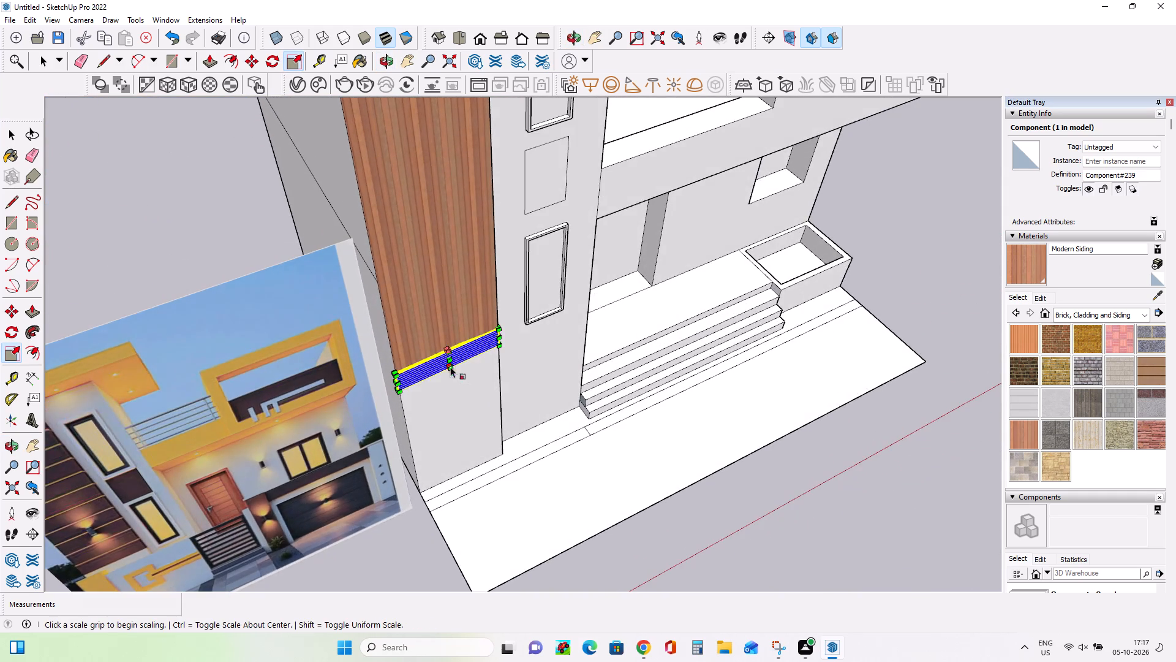
scroll(443, 349, up, 5)
scroll(456, 351, up, 20)
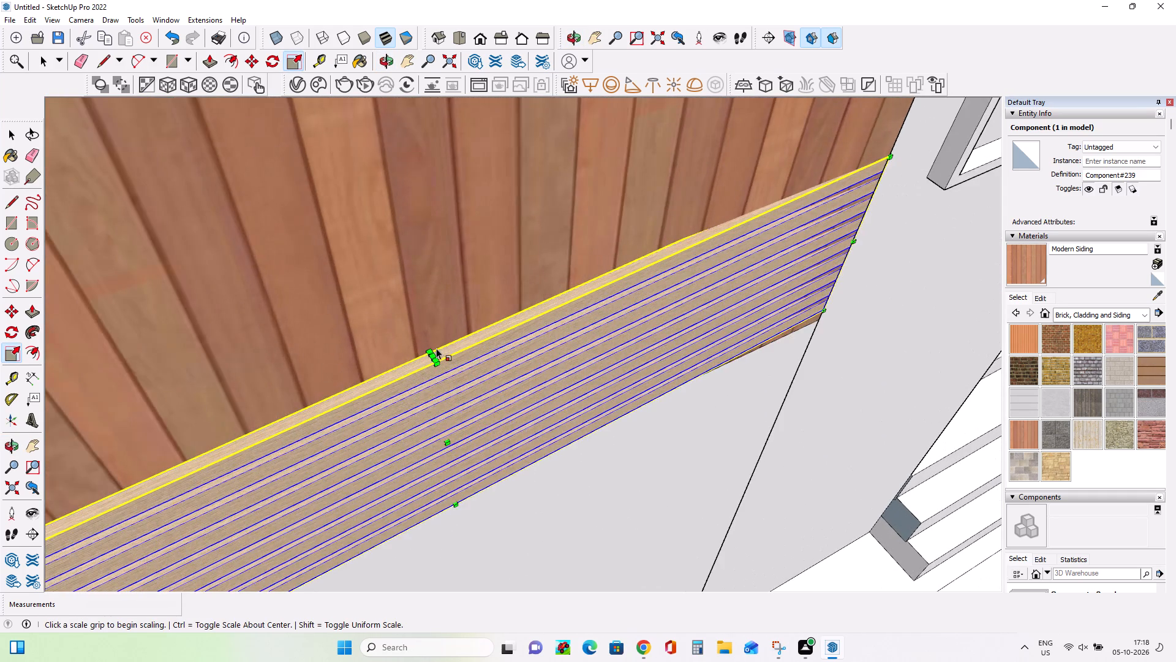
click(430, 356)
scroll(418, 275, down, 19)
scroll(417, 308, up, 1)
scroll(417, 308, down, 14)
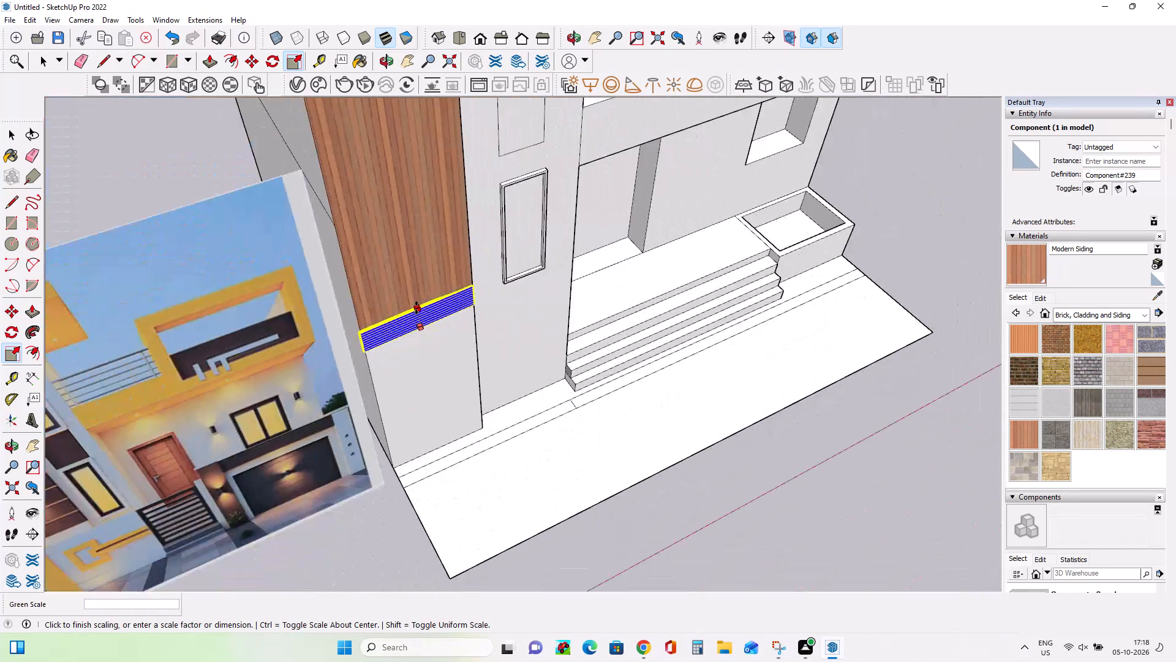
scroll(417, 308, down, 11)
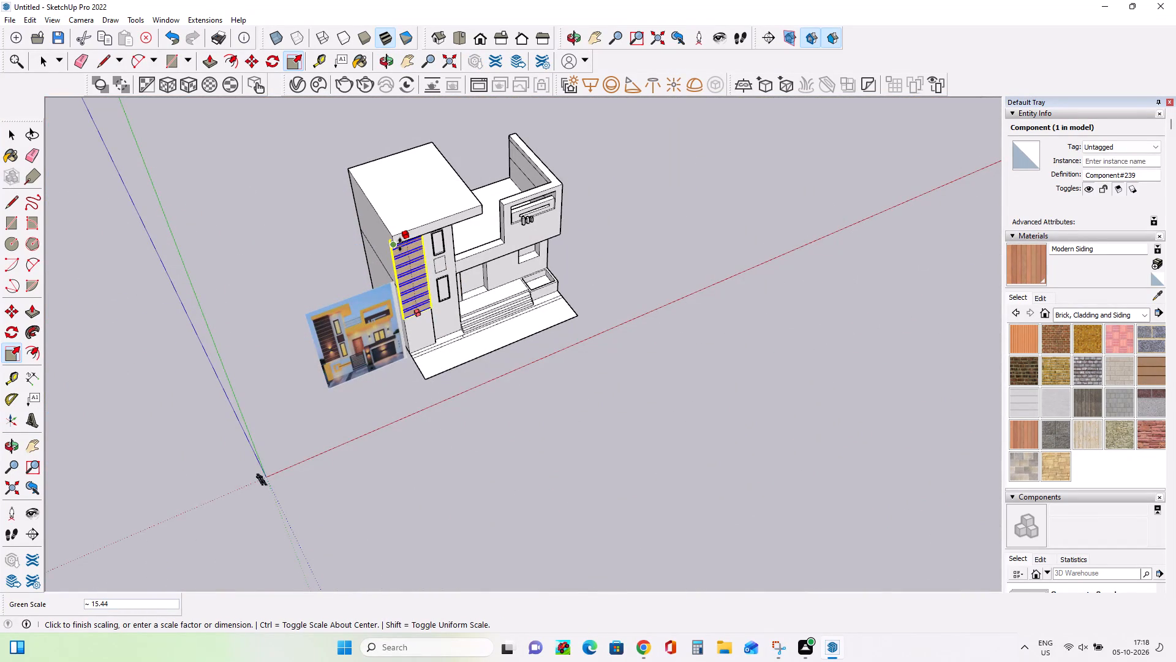
click(400, 245)
middle_drag(413, 293, 521, 233)
scroll(402, 280, up, 3)
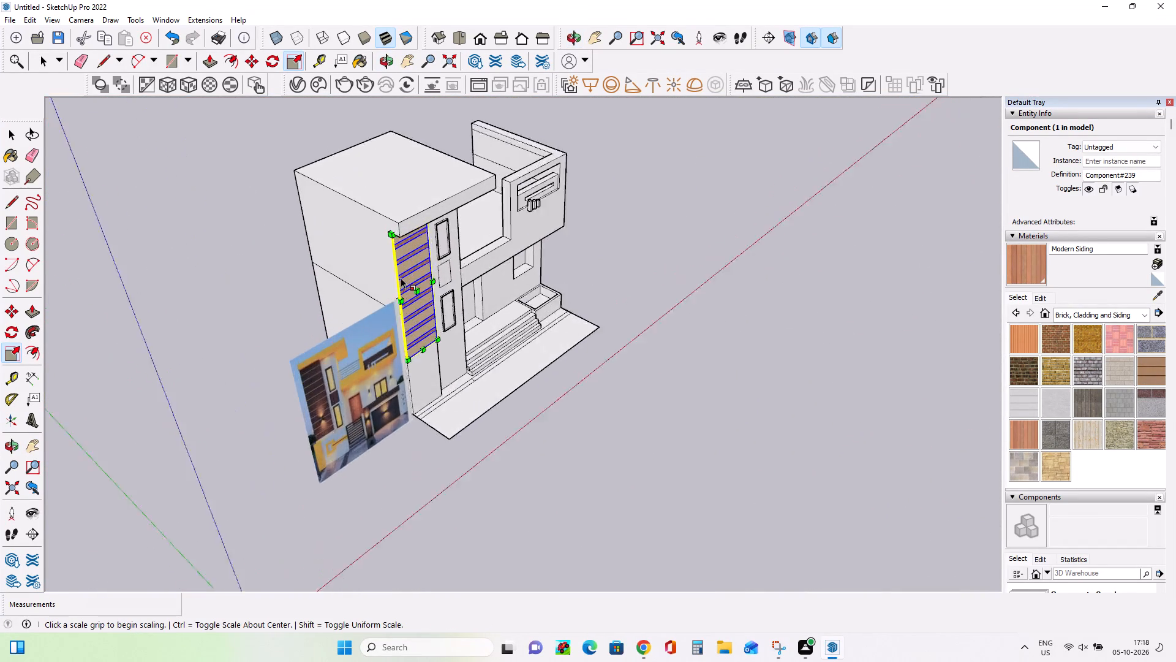
scroll(401, 278, up, 14)
middle_drag(490, 311, 378, 310)
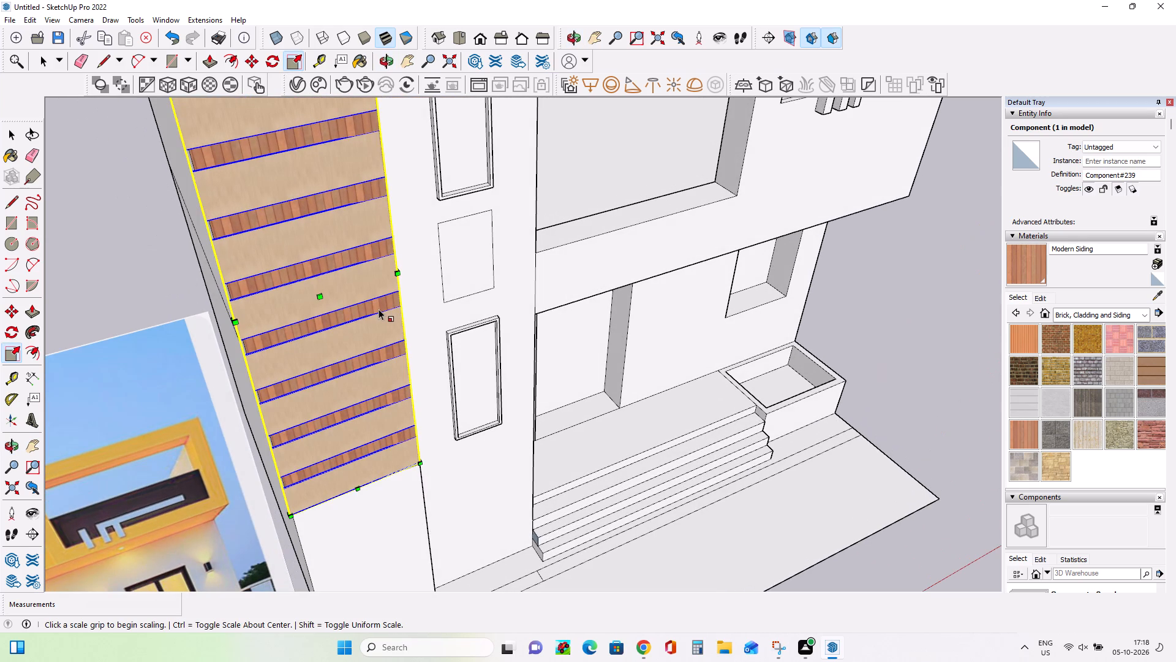
middle_drag(375, 312, 367, 314)
scroll(367, 314, down, 3)
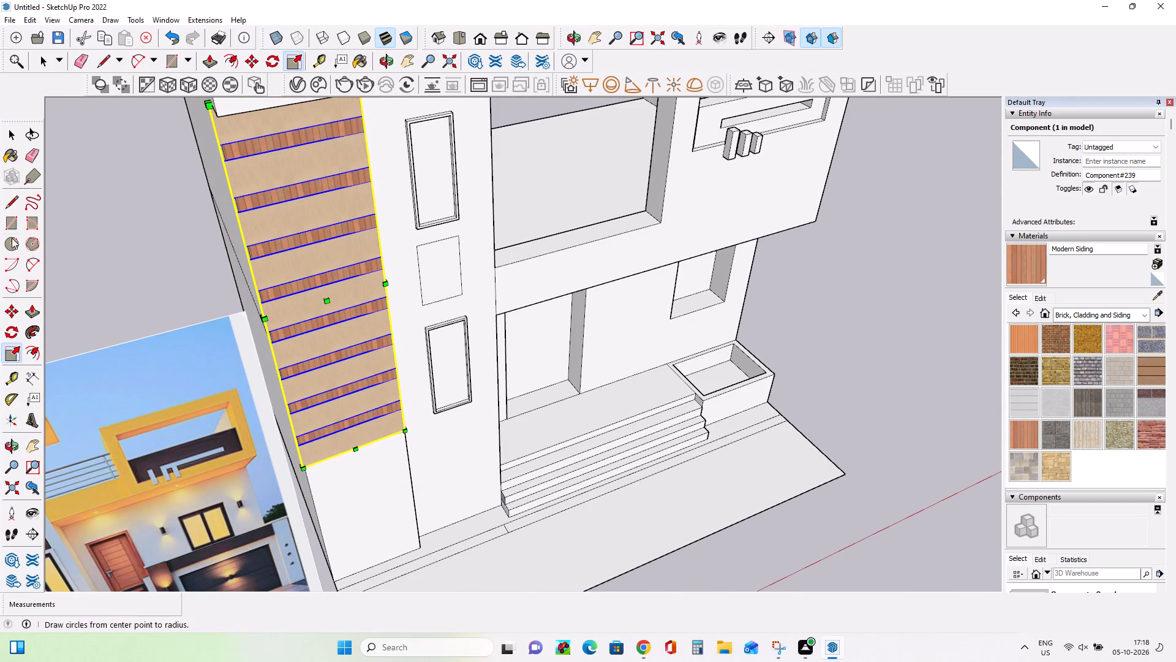
click(10, 130)
click(124, 157)
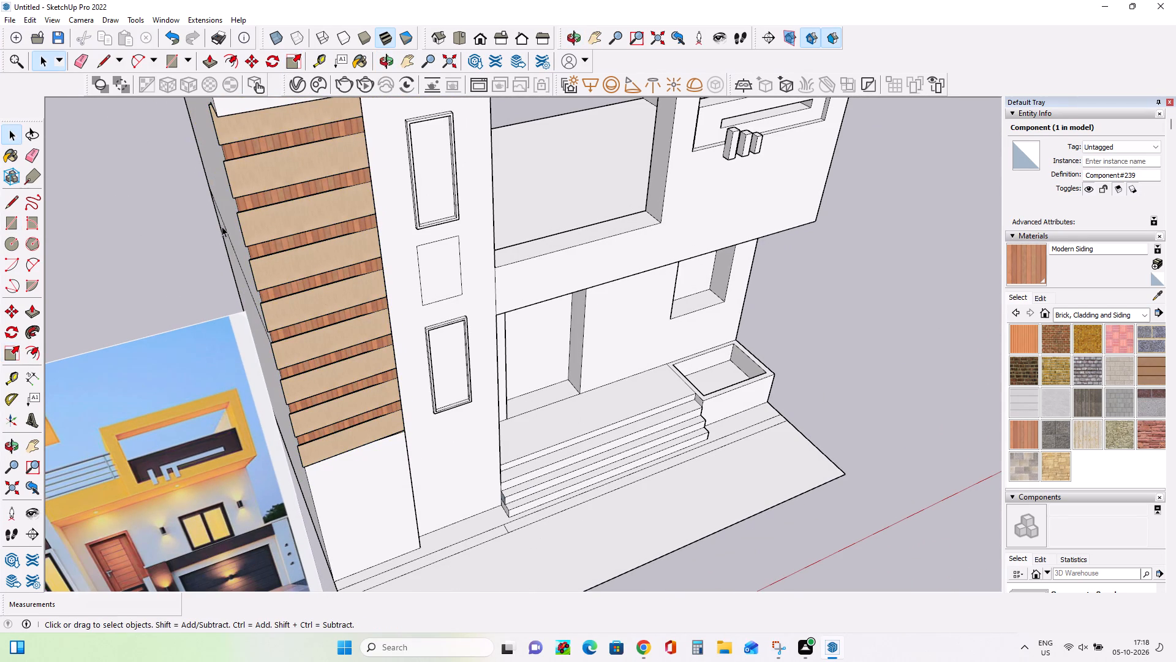
Examine the stretched rafters on the tower against the dark cladding in the reference image.
middle_drag(388, 338, 359, 232)
scroll(359, 232, down, 12)
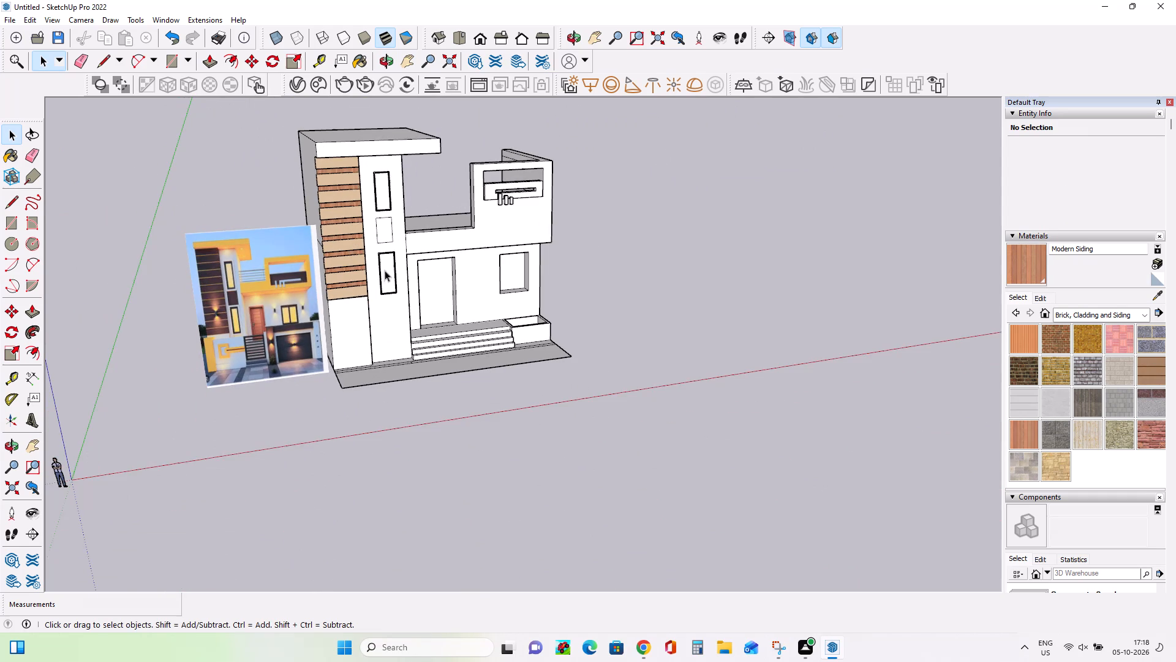
scroll(235, 278, up, 4)
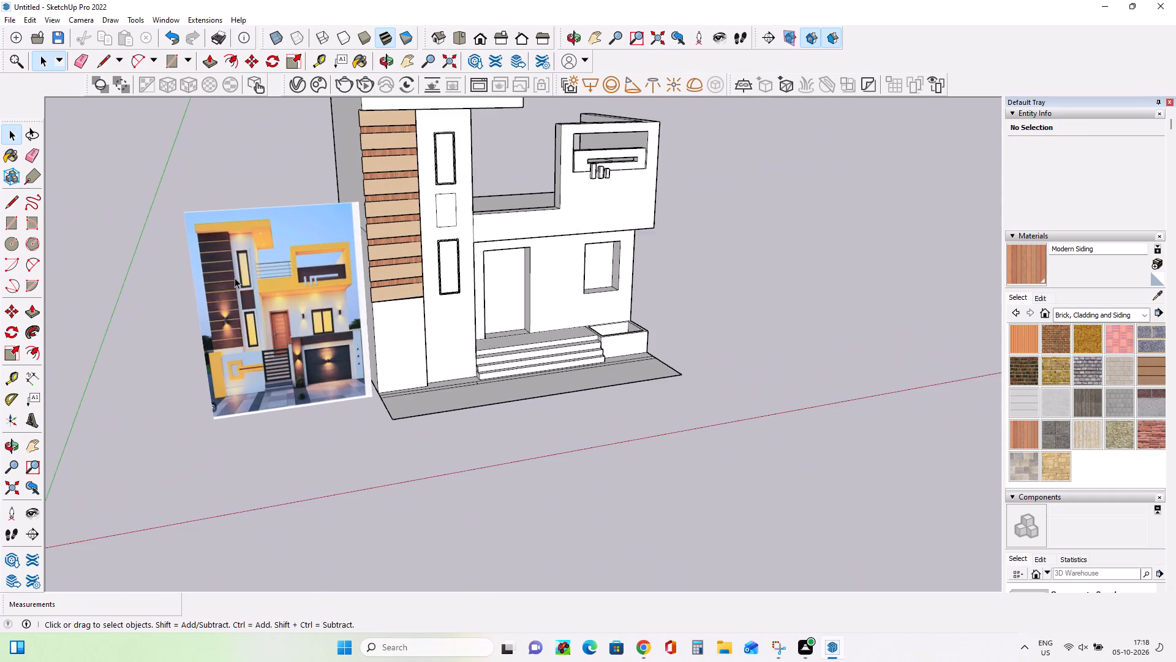
scroll(235, 278, up, 9)
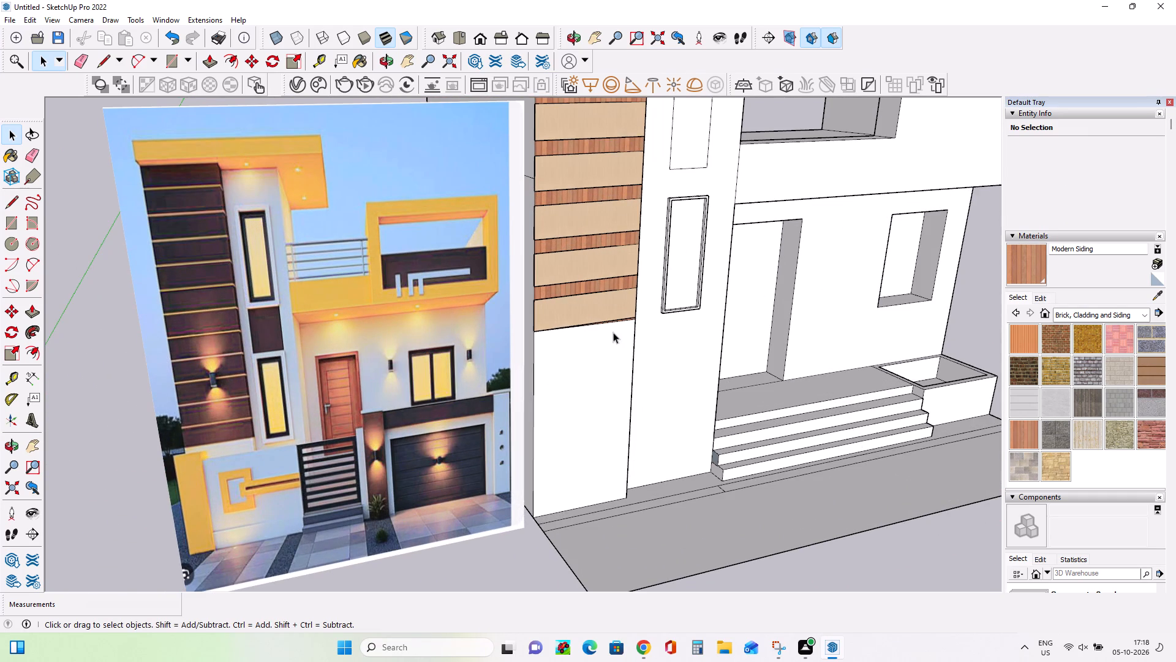
middle_drag(598, 325, 491, 358)
scroll(574, 346, down, 4)
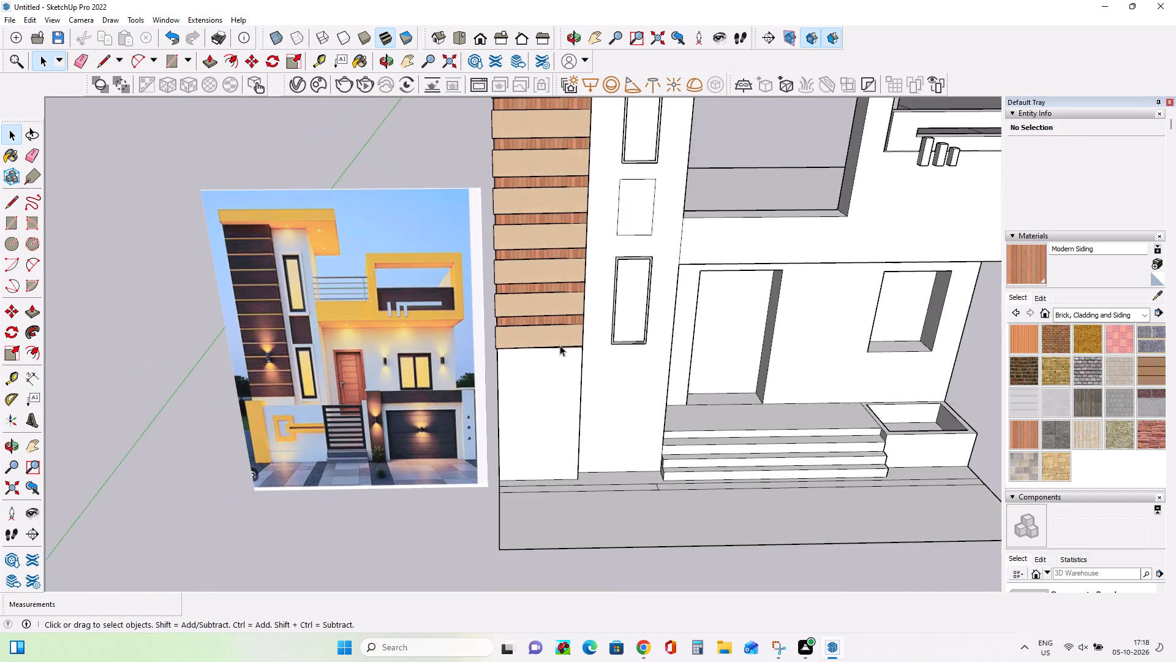
scroll(559, 345, down, 9)
middle_drag(628, 340, 546, 275)
middle_click(546, 275)
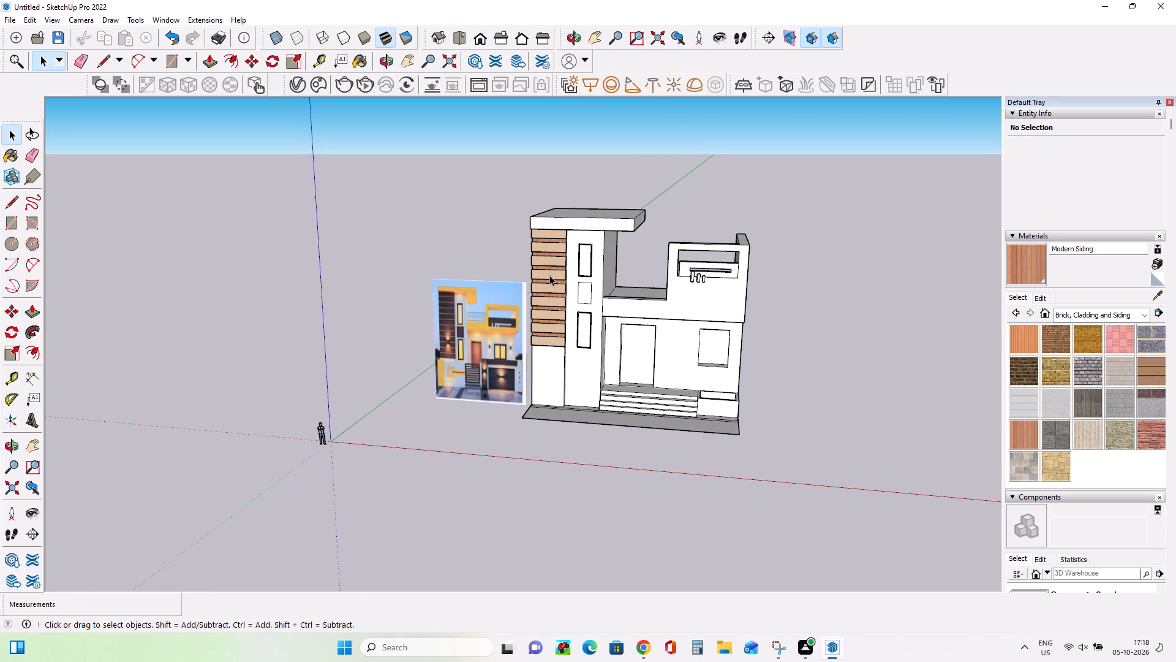
Paint the rafters component with the in-model material Cladding Siding Tan.
scroll(557, 281, up, 4)
click(563, 295)
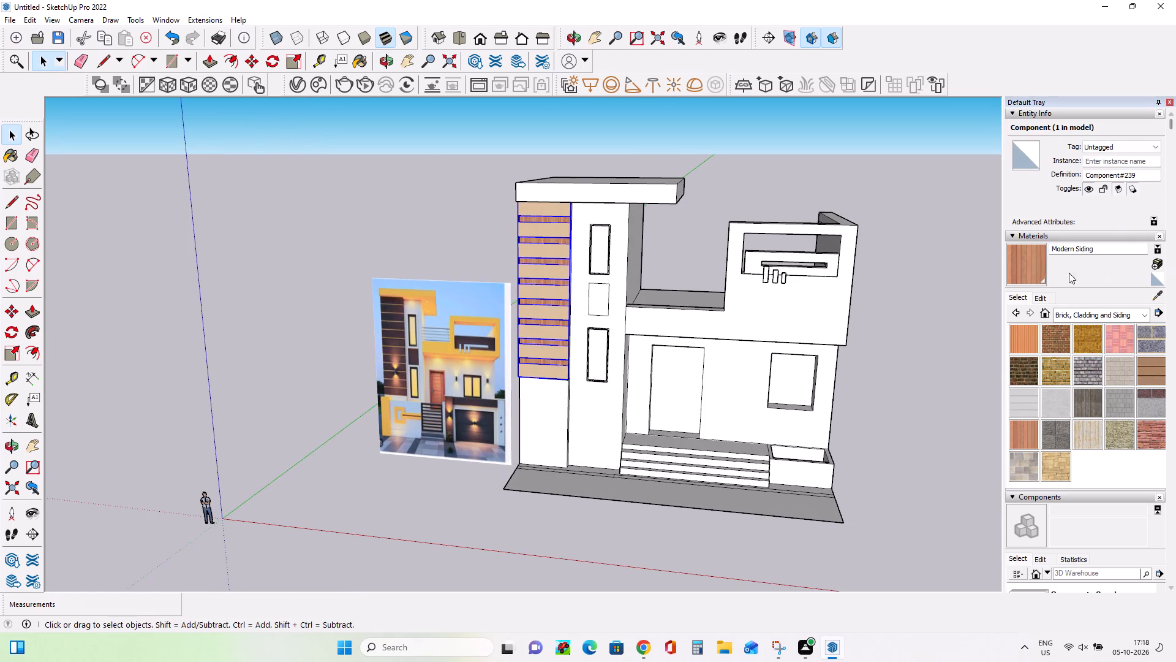
click(1076, 318)
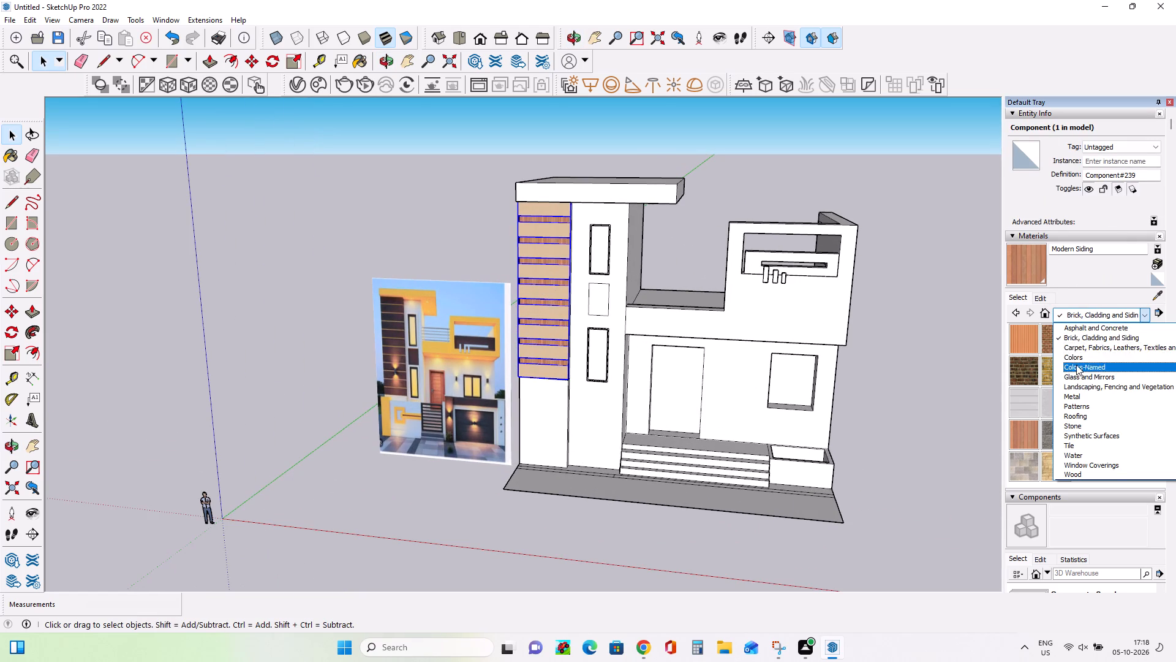
scroll(1066, 338, up, 9)
click(1068, 328)
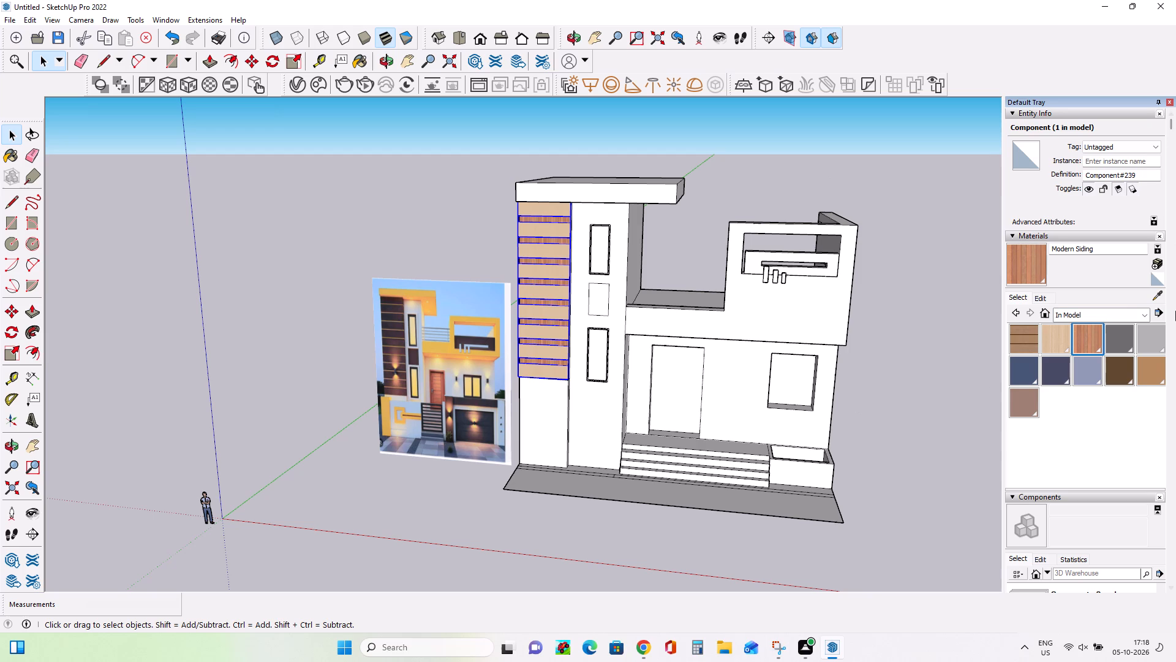
click(1019, 342)
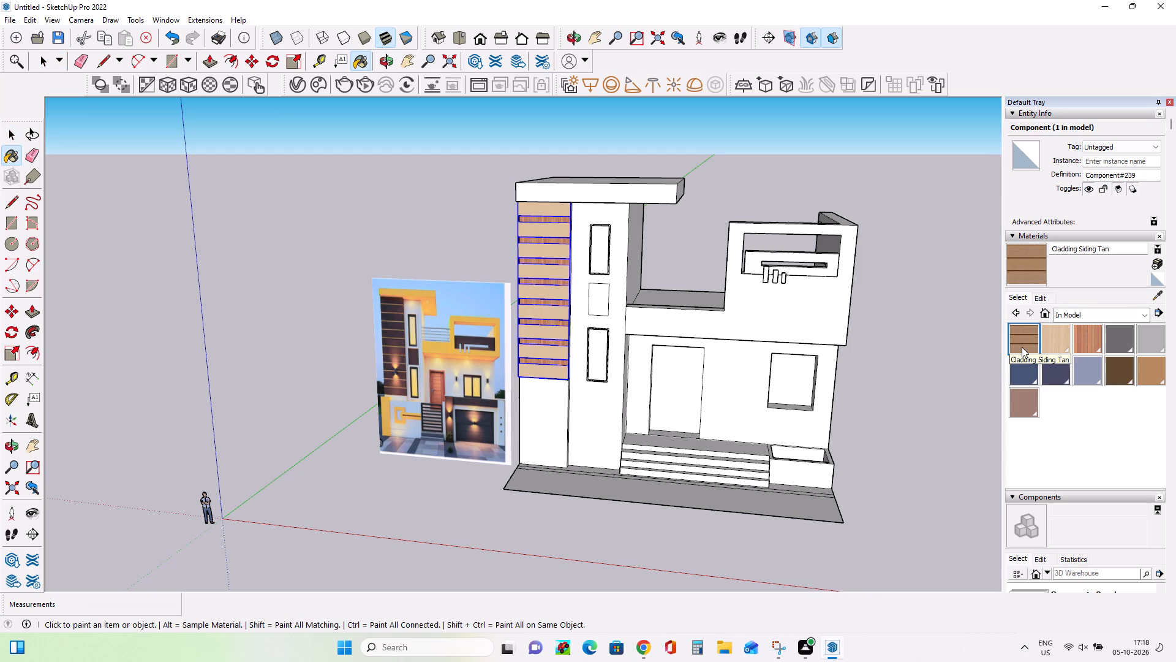
click(545, 319)
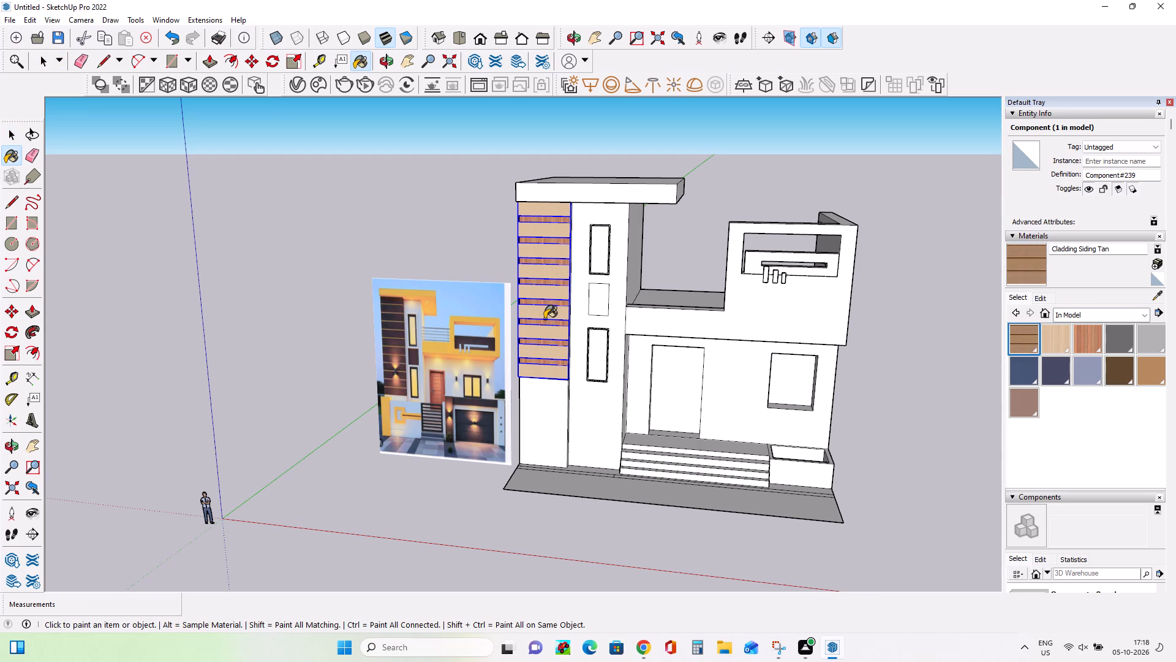
click(549, 313)
click(557, 317)
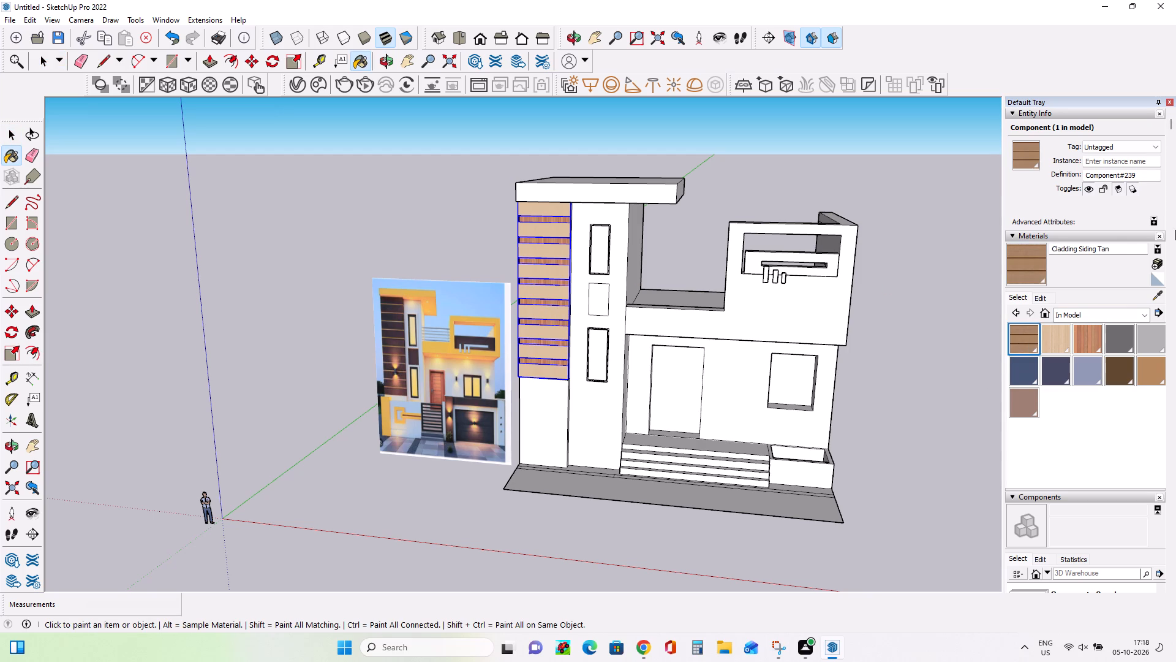
Create a new material named Material from Cladding Siding Tan with its texture size set to 1'6".
click(1156, 258)
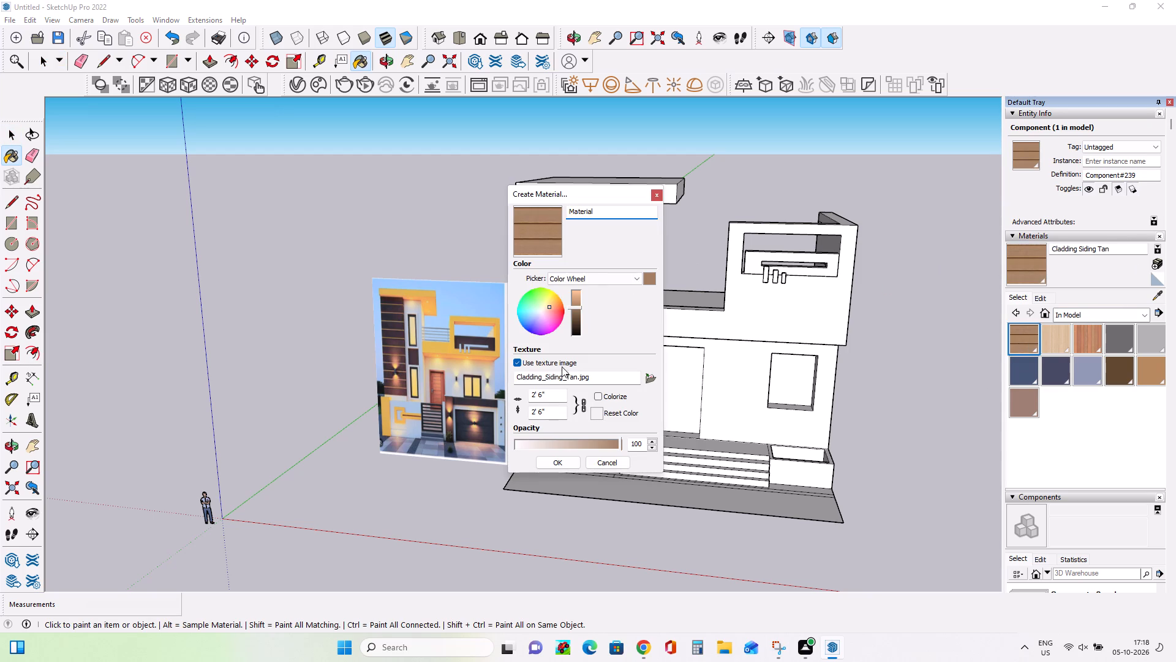
click(545, 397)
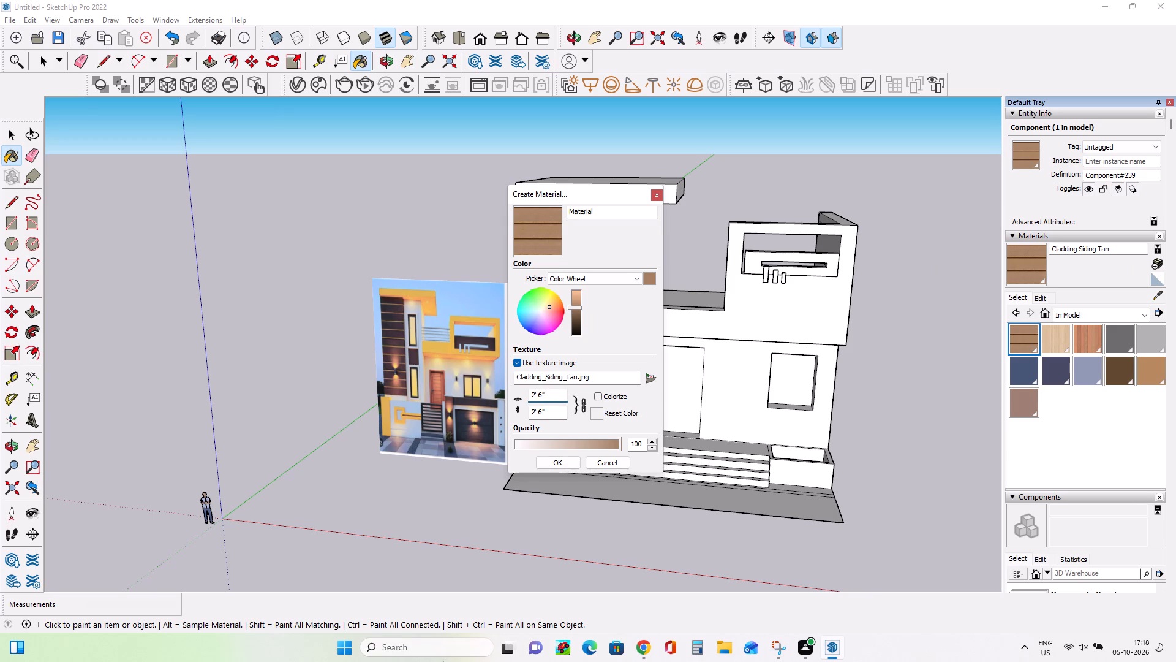
key(BackSpace)
key(BackSpace)
key(BackSpace)
key(BackSpace)
key(BackSpace)
key(1)
key(apostrophe)
key(6)
key(shift+quotedbl)
key(Return)
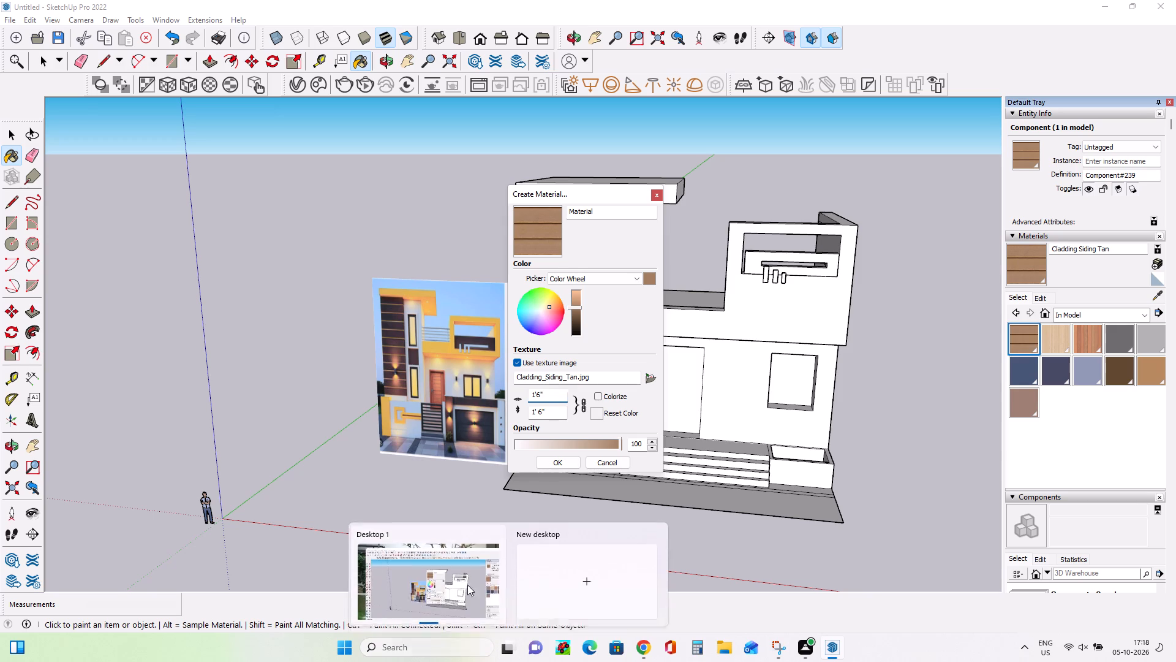
click(553, 461)
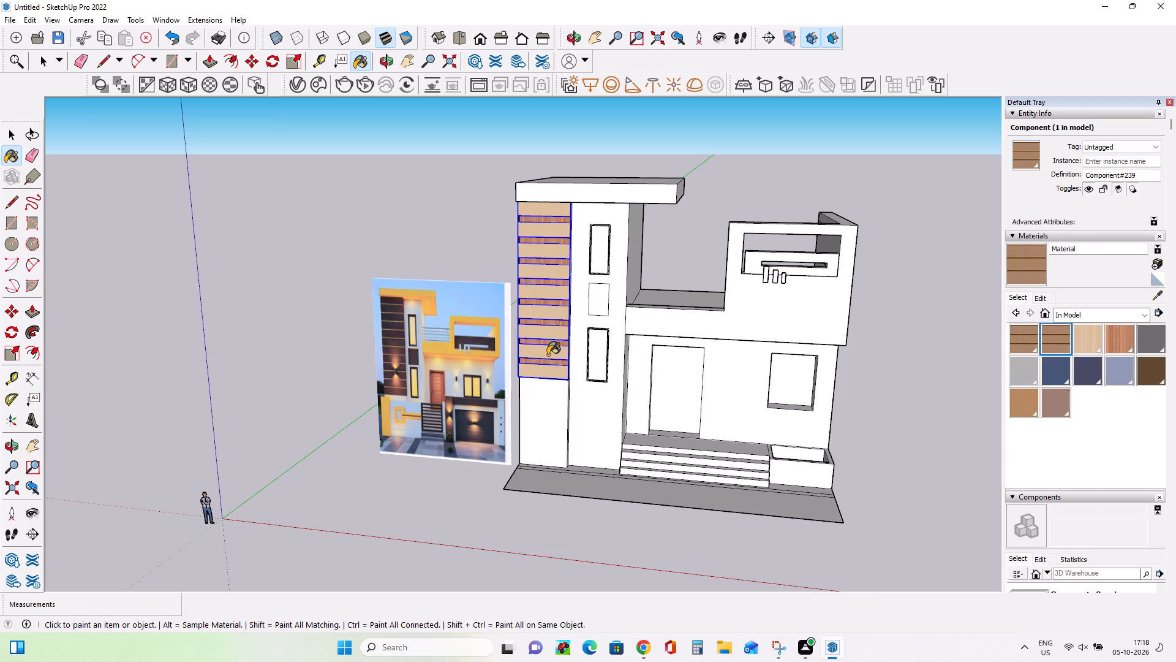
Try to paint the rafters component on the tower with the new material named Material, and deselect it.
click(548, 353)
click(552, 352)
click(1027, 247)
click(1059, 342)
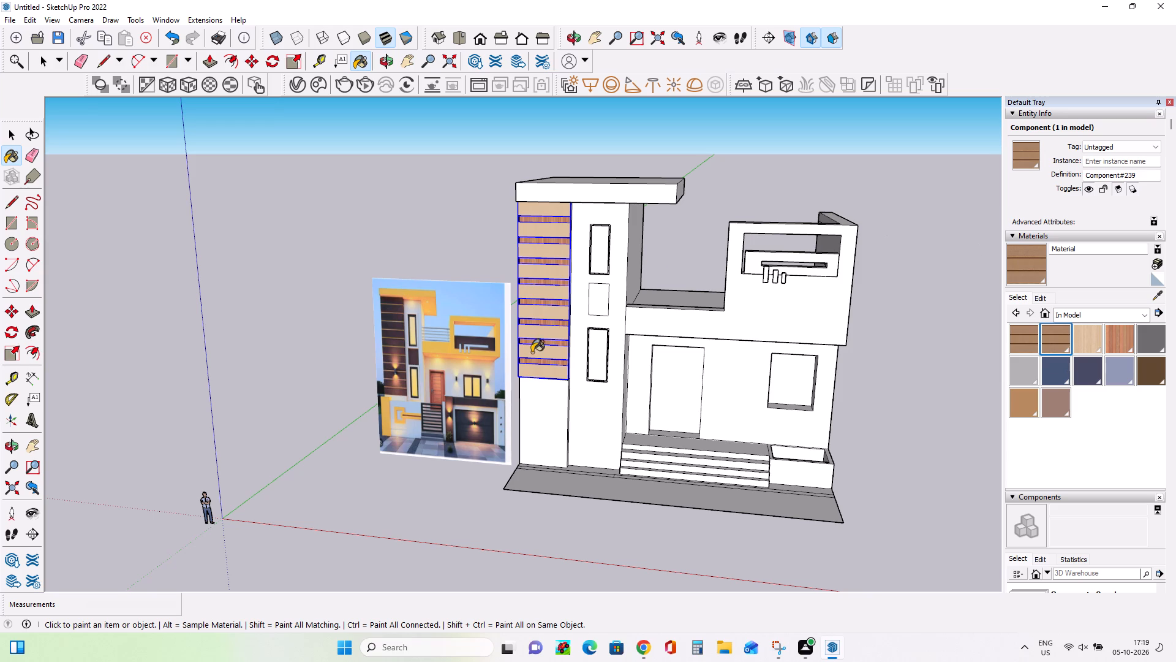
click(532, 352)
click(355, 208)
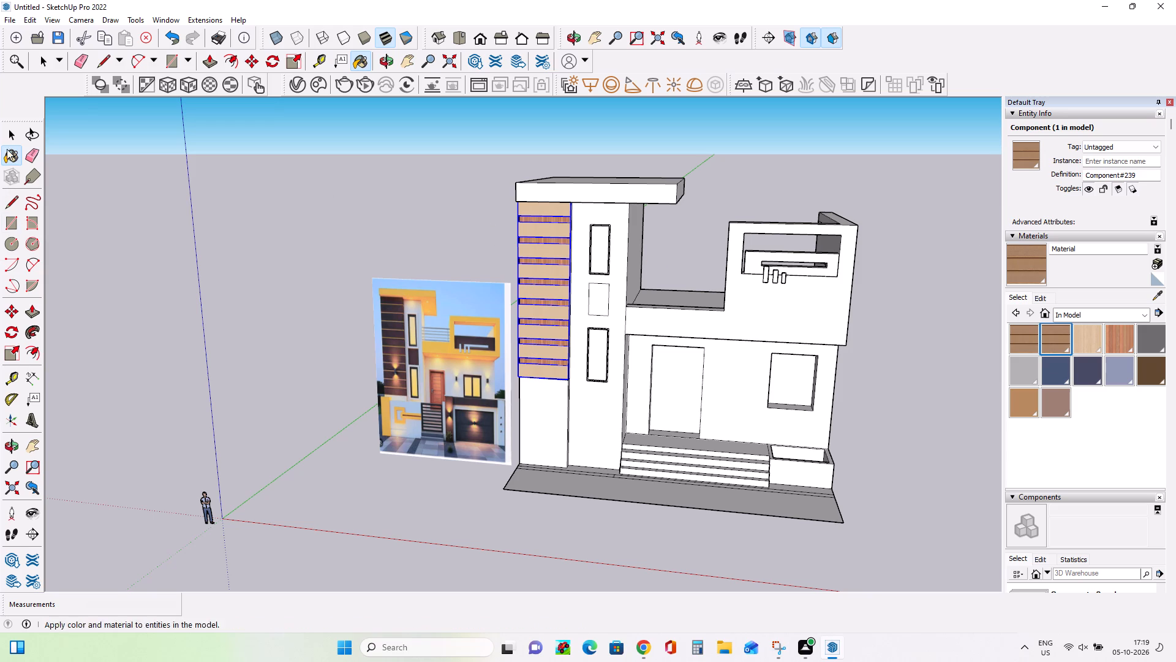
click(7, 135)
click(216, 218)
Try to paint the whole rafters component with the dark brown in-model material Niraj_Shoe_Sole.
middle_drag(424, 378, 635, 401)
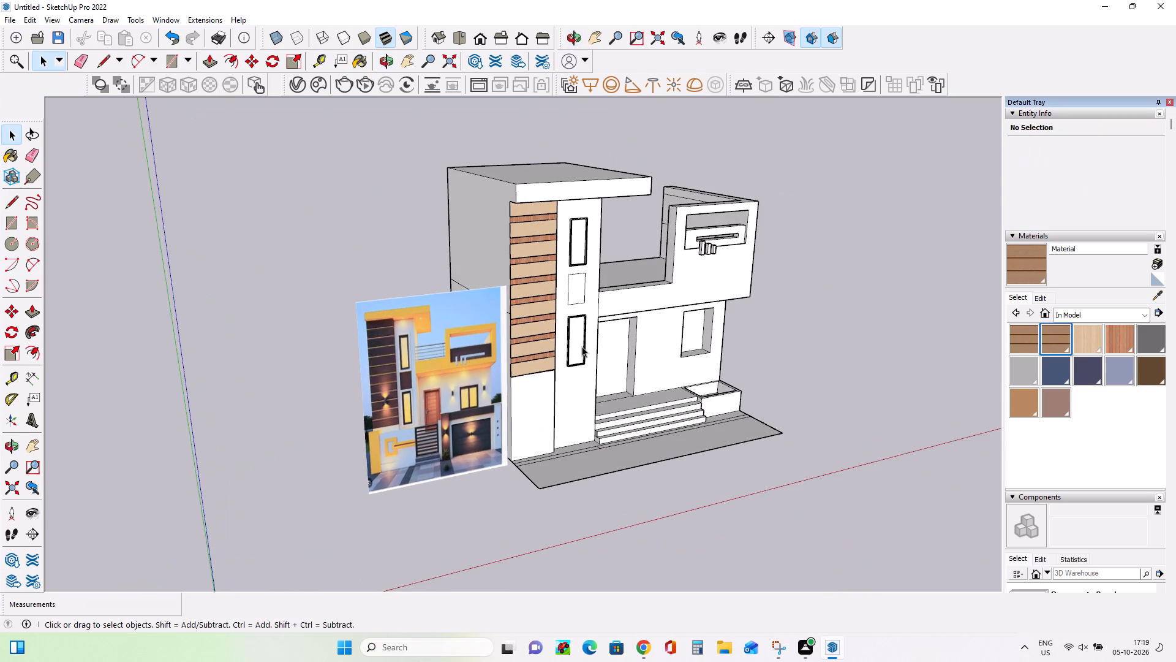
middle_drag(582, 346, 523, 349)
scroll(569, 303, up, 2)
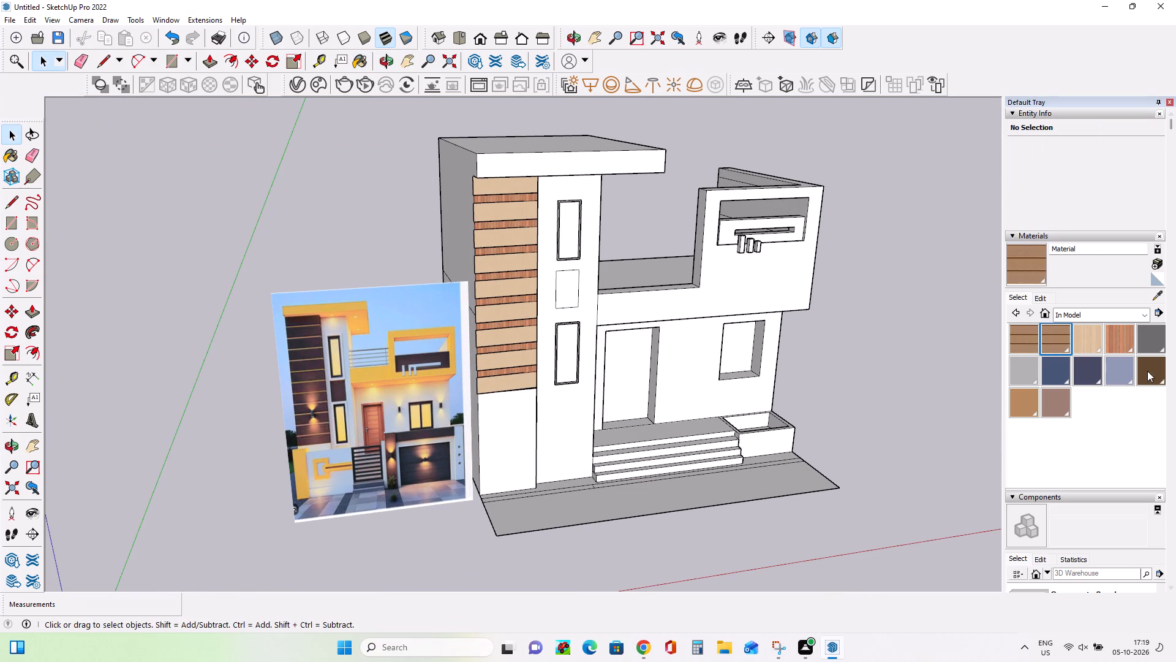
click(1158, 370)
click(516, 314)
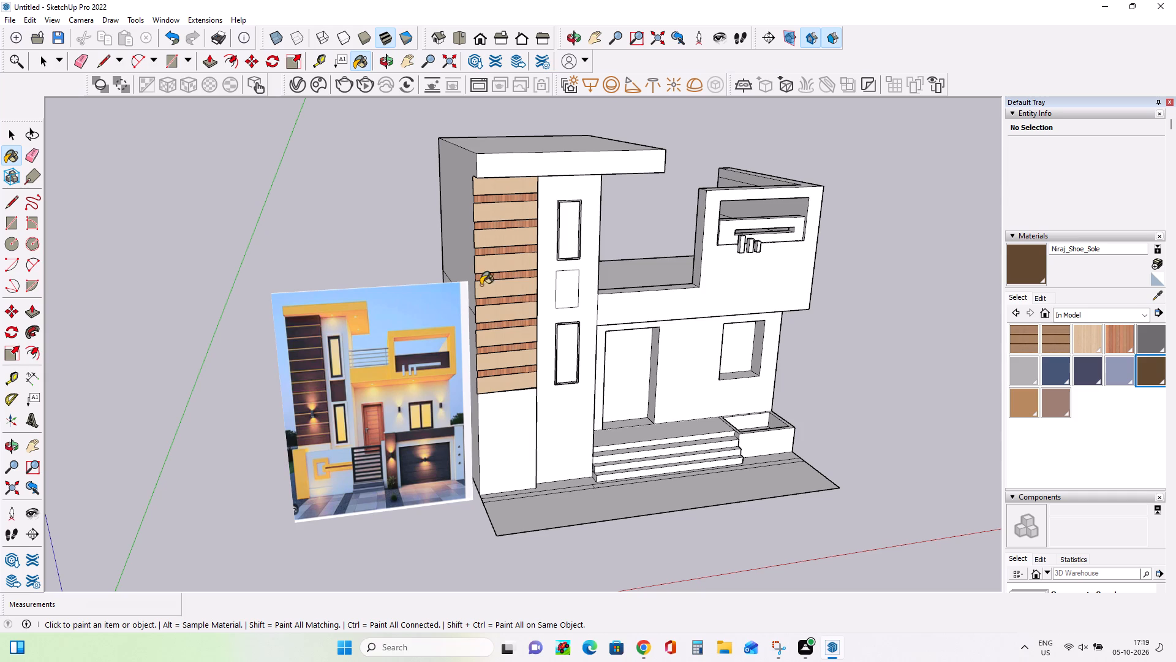
Explode the rafters component on the tower into its individual strips.
click(18, 137)
right_click(526, 208)
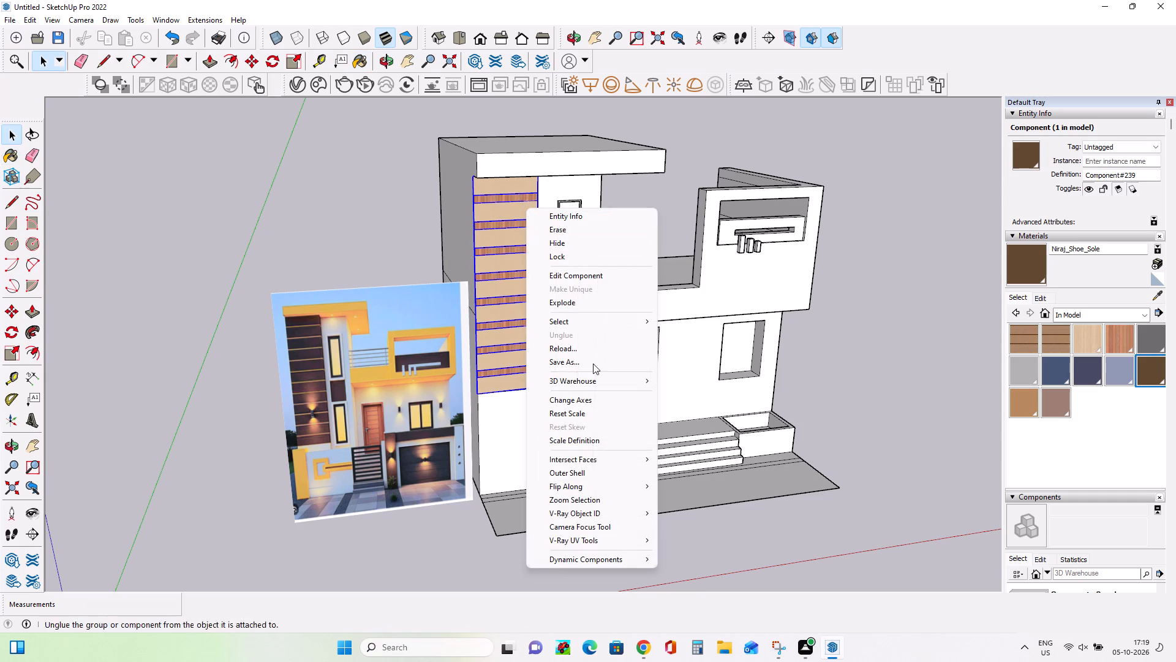
click(592, 302)
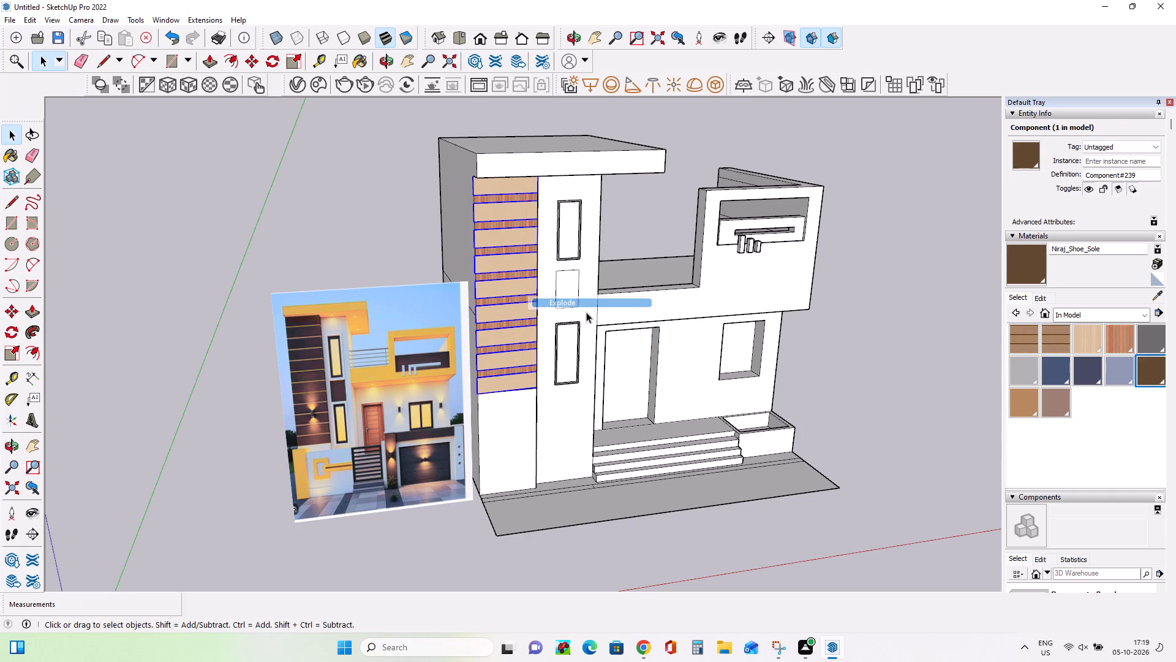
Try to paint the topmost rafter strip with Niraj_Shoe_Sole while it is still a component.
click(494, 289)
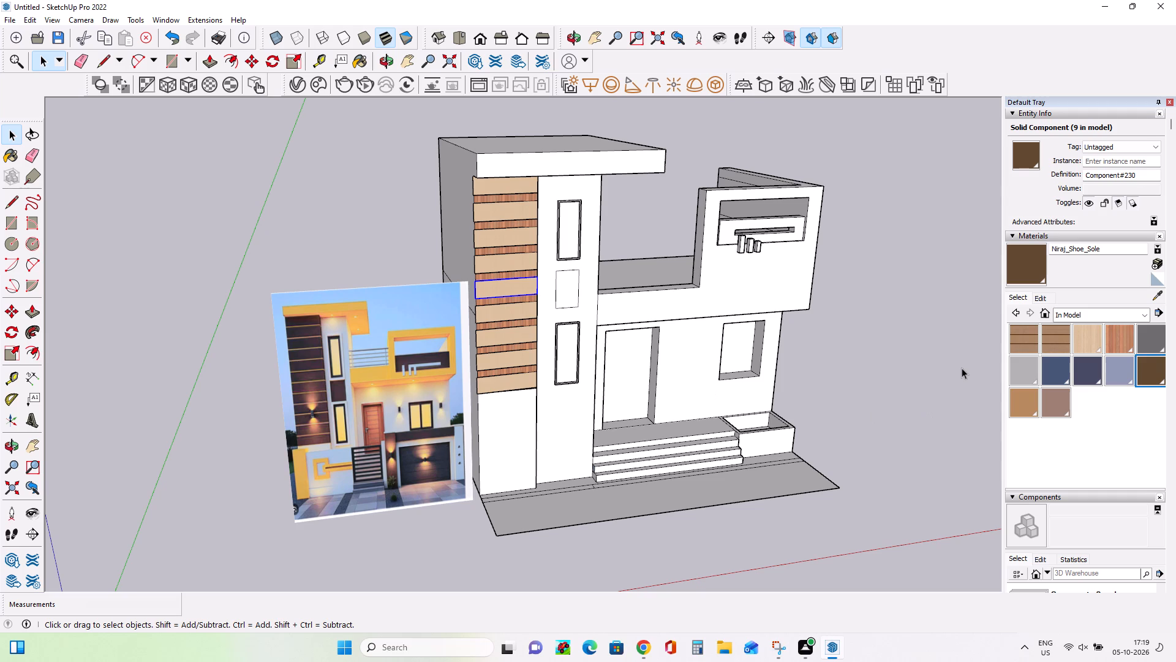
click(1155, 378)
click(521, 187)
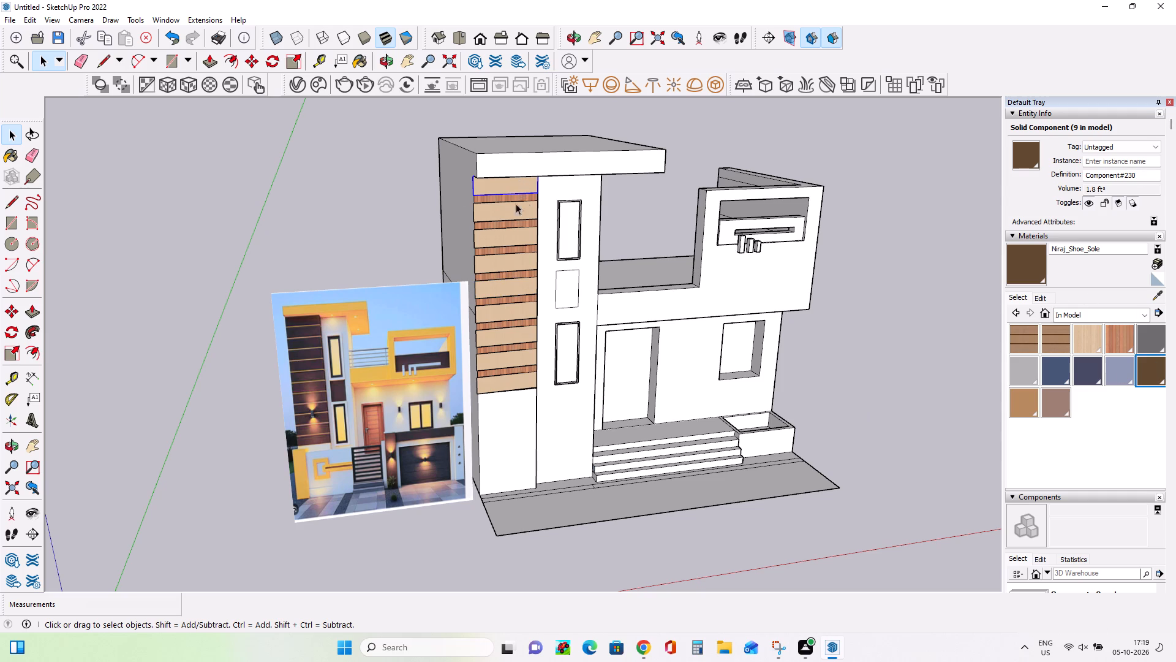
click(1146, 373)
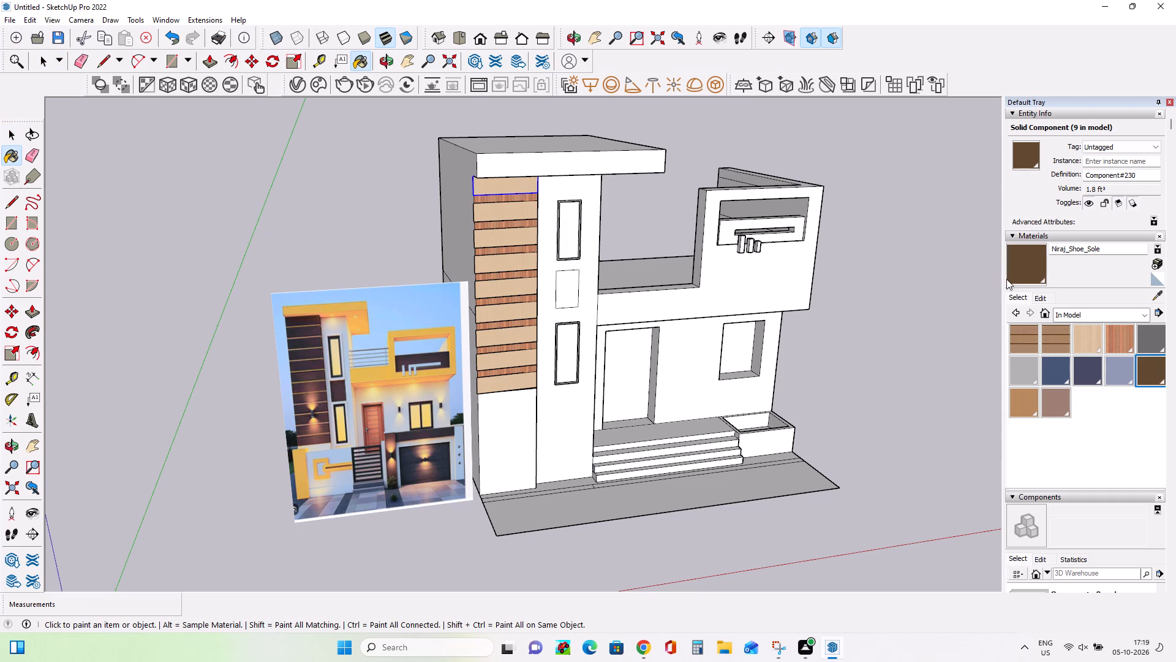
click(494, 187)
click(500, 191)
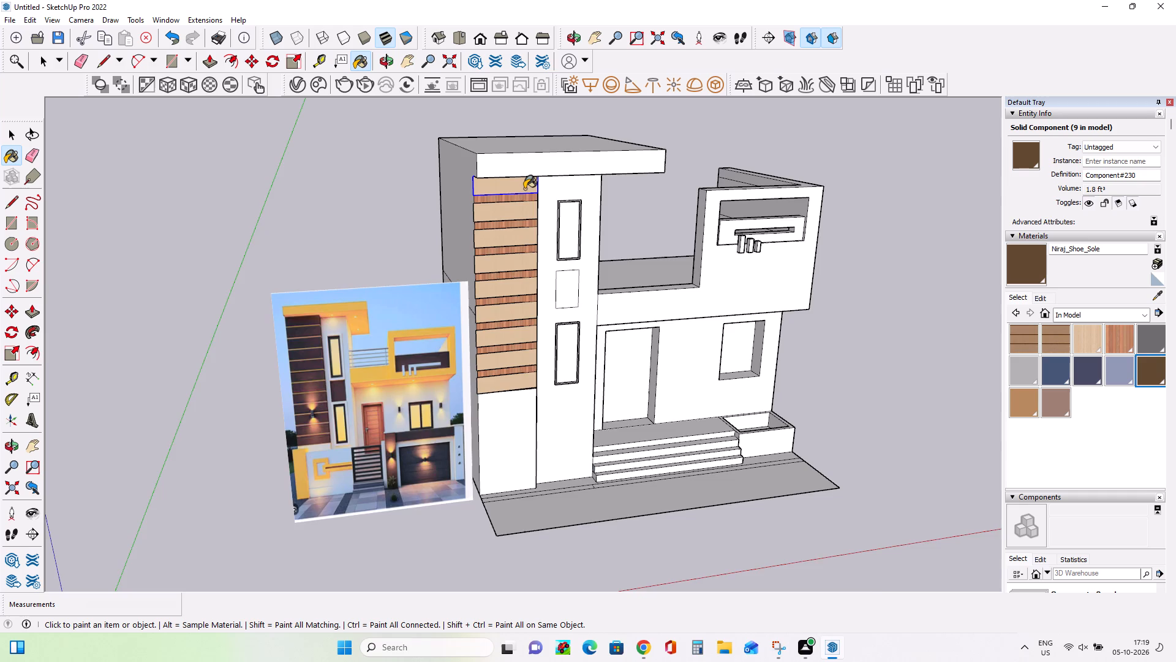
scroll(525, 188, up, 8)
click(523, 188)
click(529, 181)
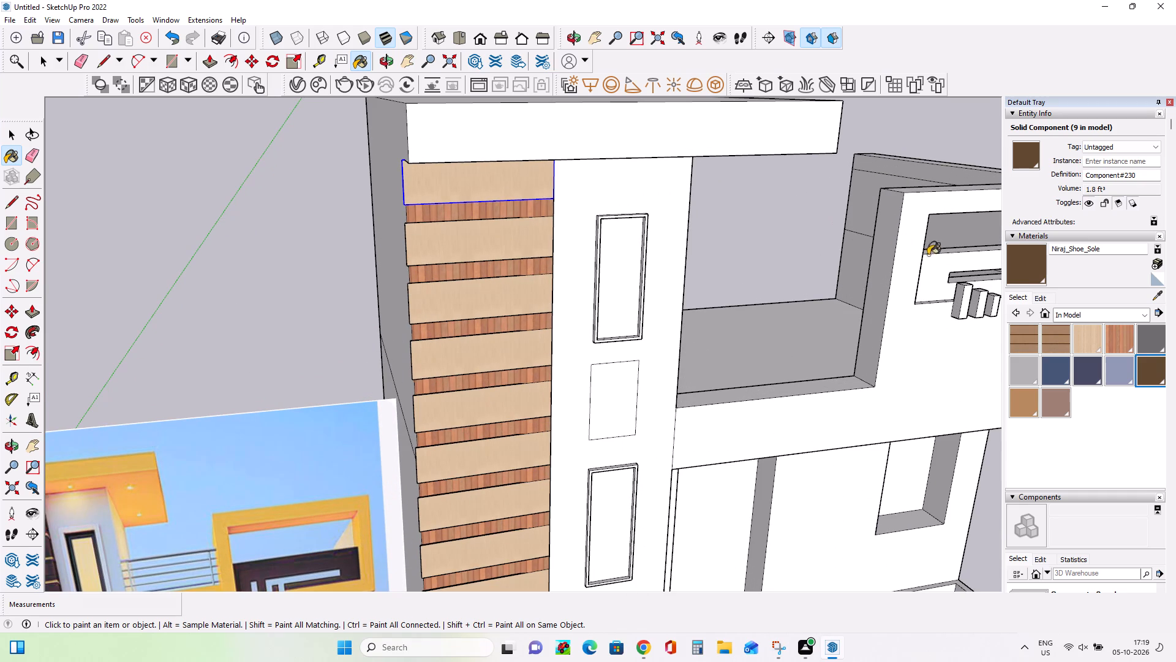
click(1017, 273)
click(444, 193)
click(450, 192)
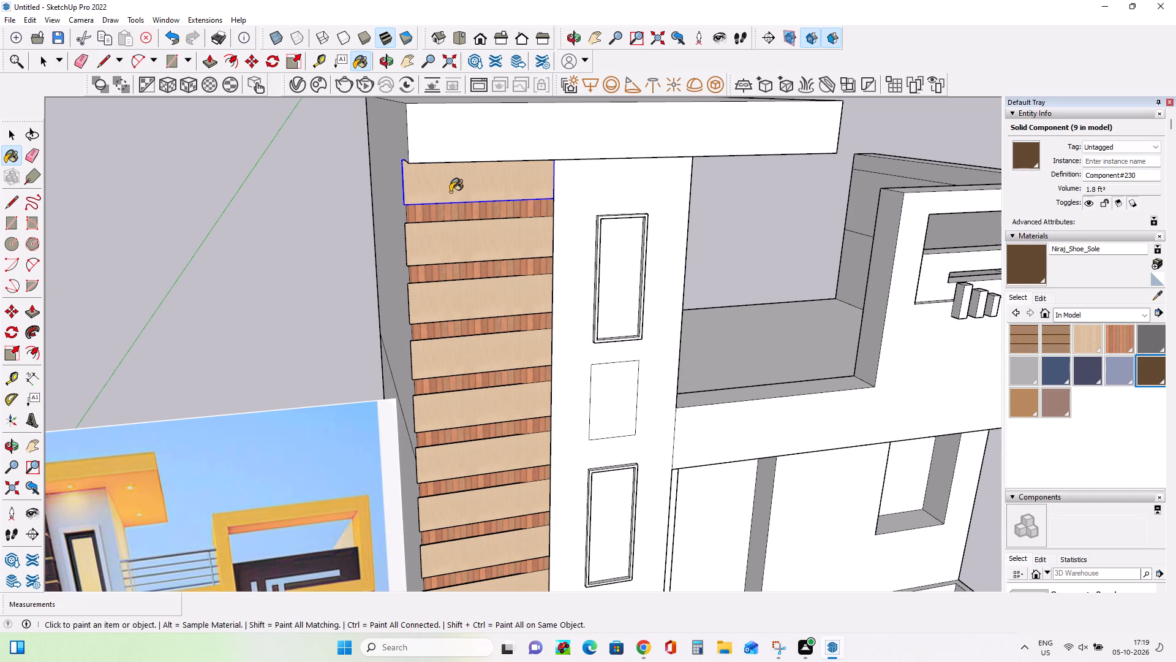
Explode the top three rafter strips one by one and paint each front face with Niraj_Shoe_Sole.
right_click(450, 191)
click(502, 292)
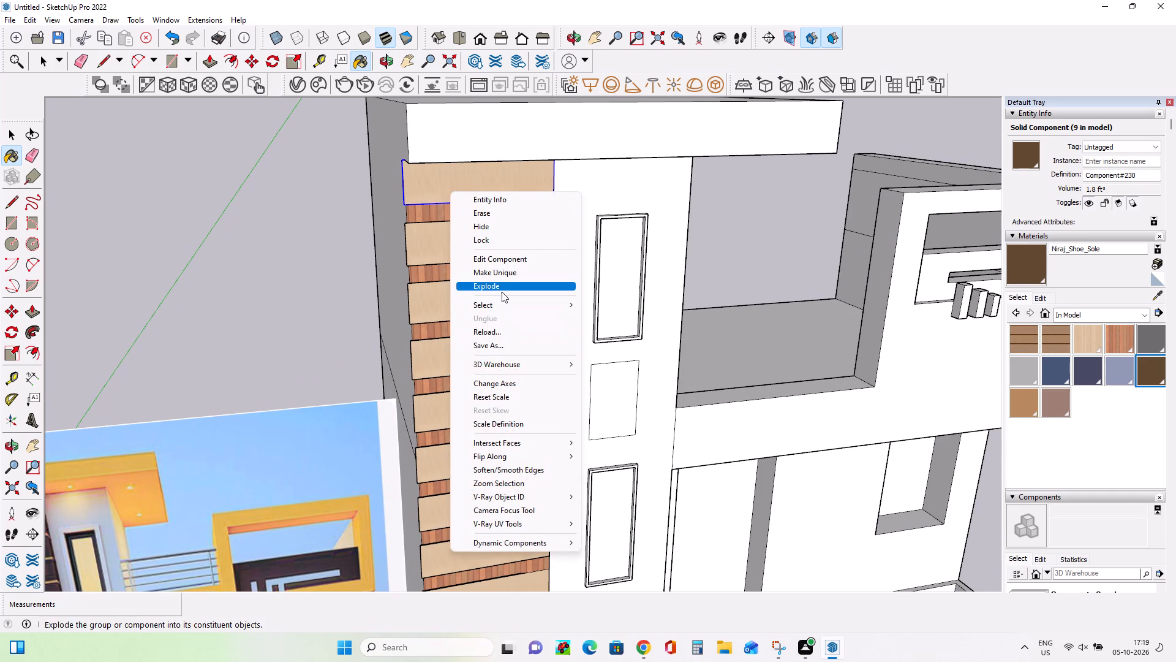
click(466, 190)
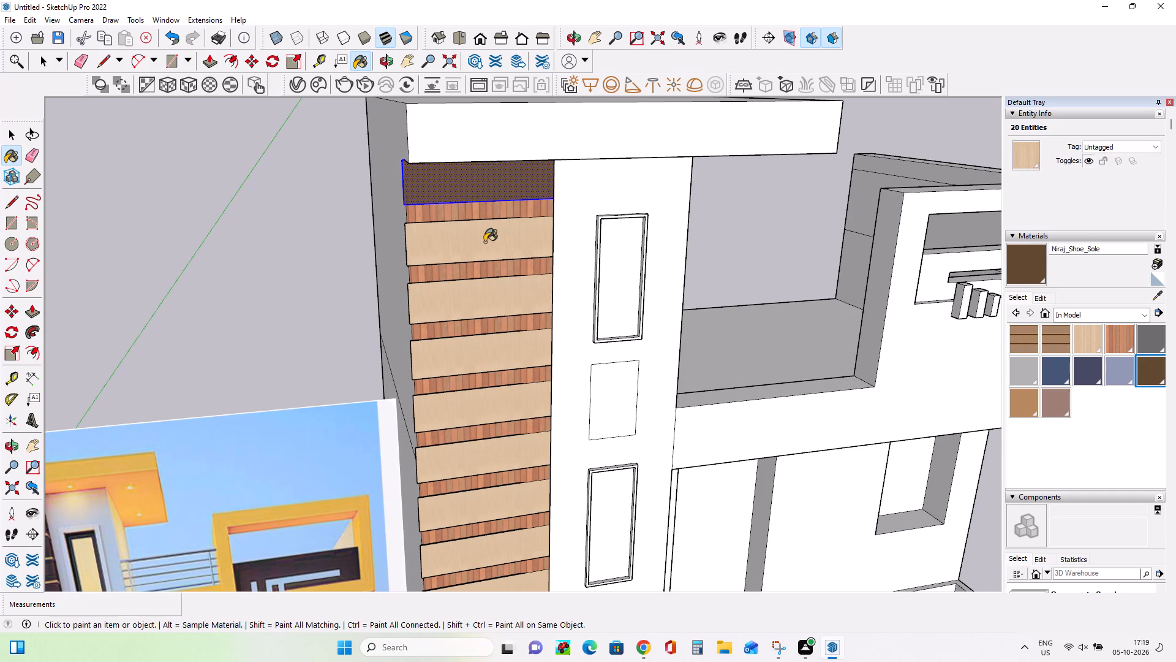
right_click(484, 247)
click(517, 342)
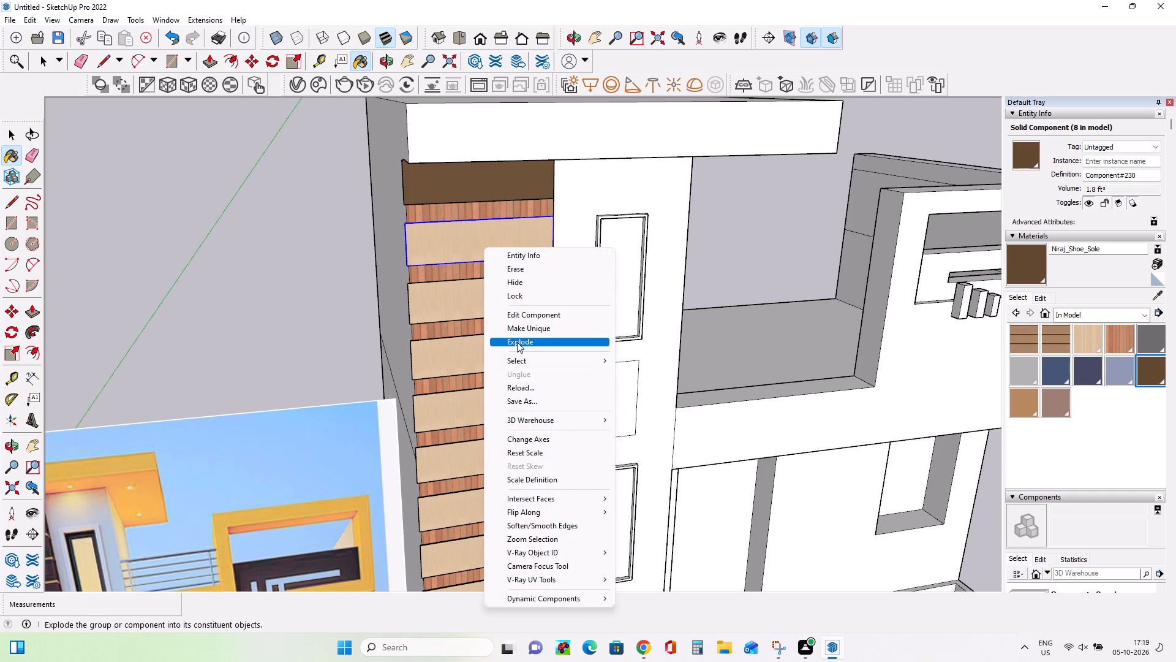
click(474, 254)
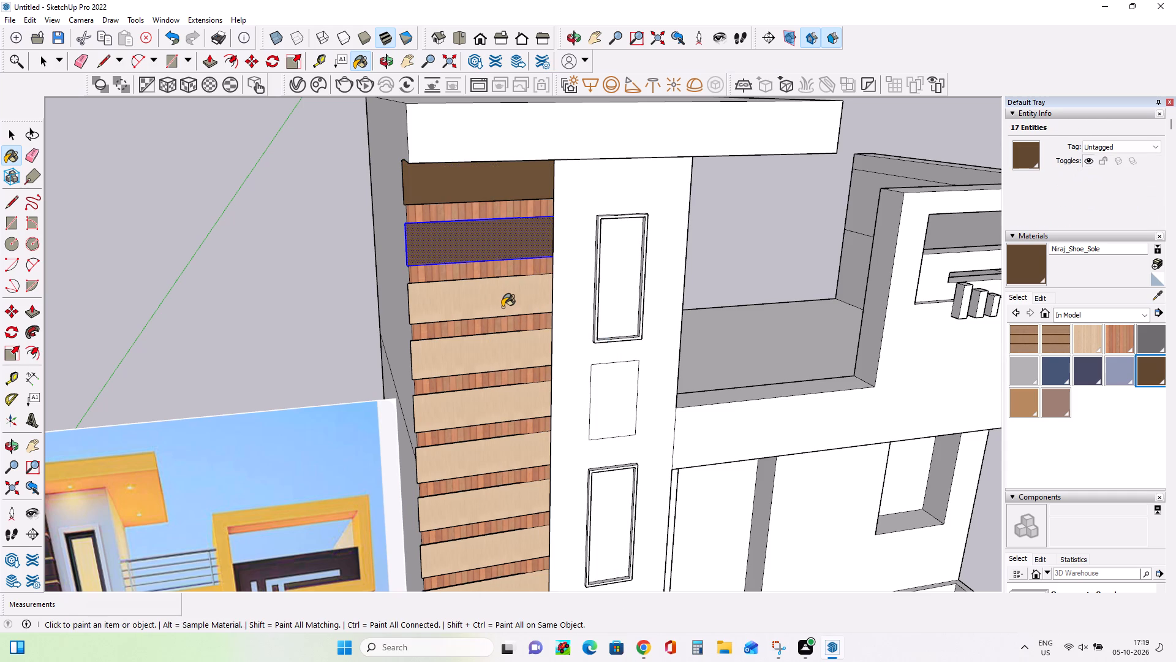
right_click(502, 307)
click(551, 372)
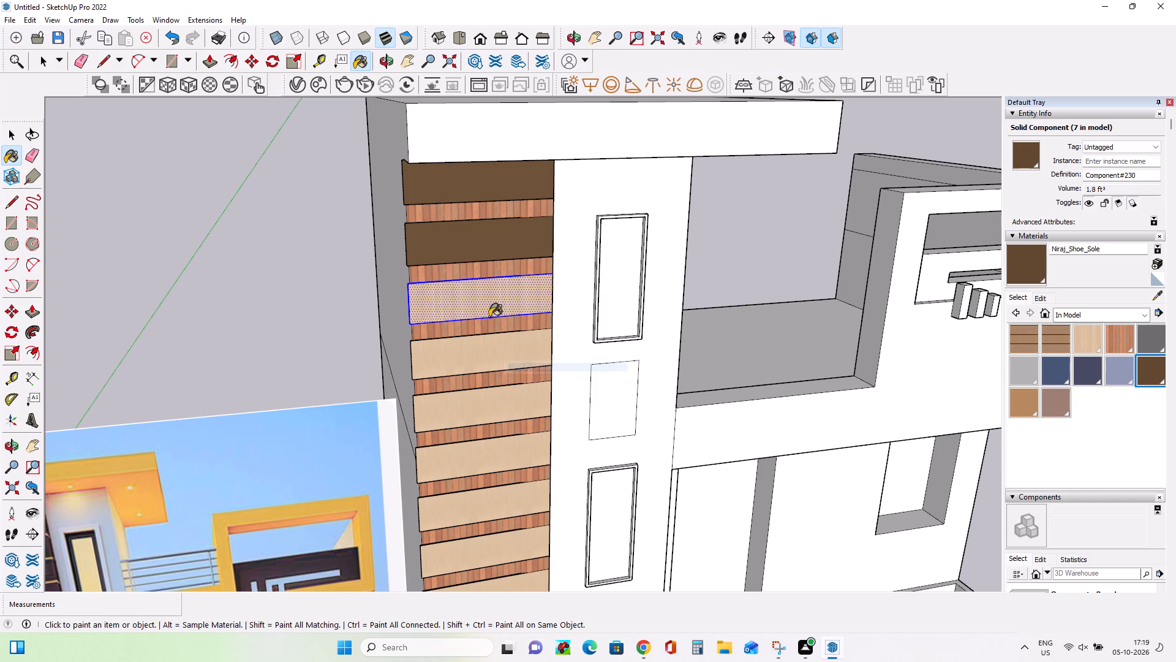
click(489, 317)
Explode the fourth rafter strip from the top and paint its front face with Niraj_Shoe_Sole.
scroll(498, 334, down, 4)
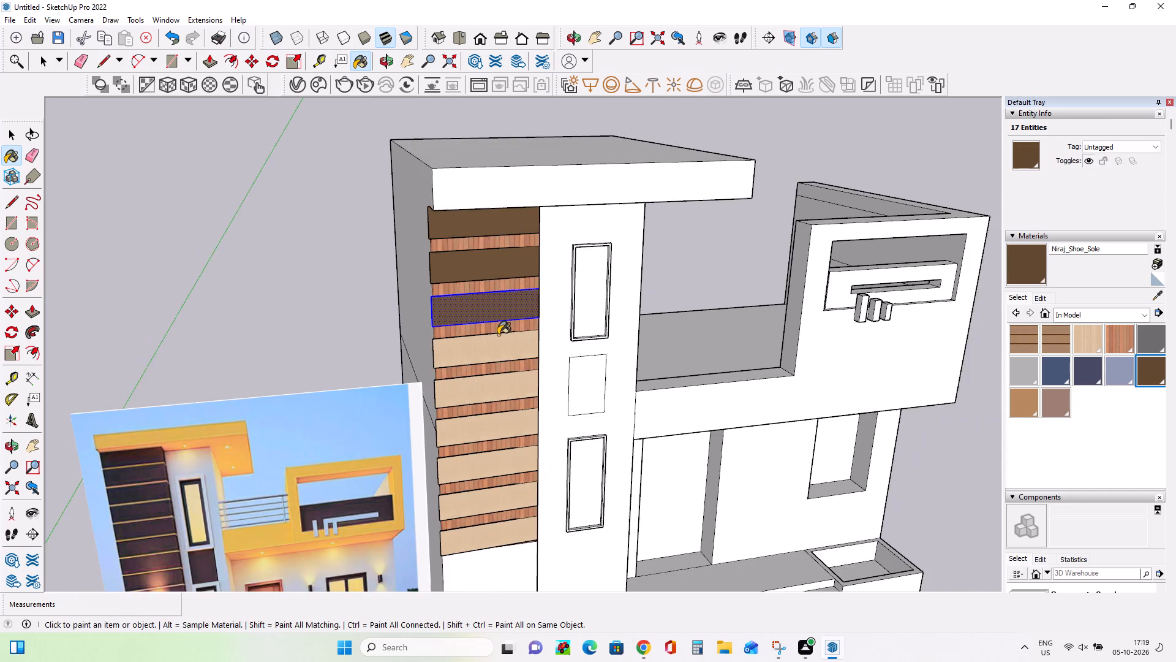
scroll(498, 335, down, 12)
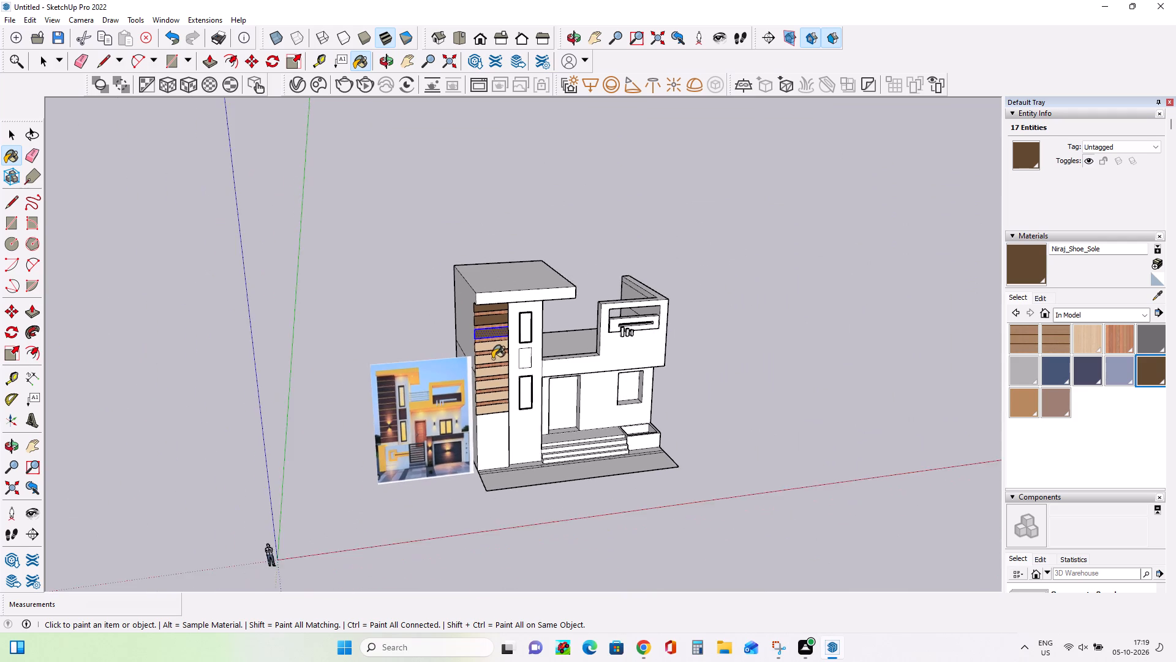
middle_drag(489, 359, 417, 305)
scroll(483, 341, up, 2)
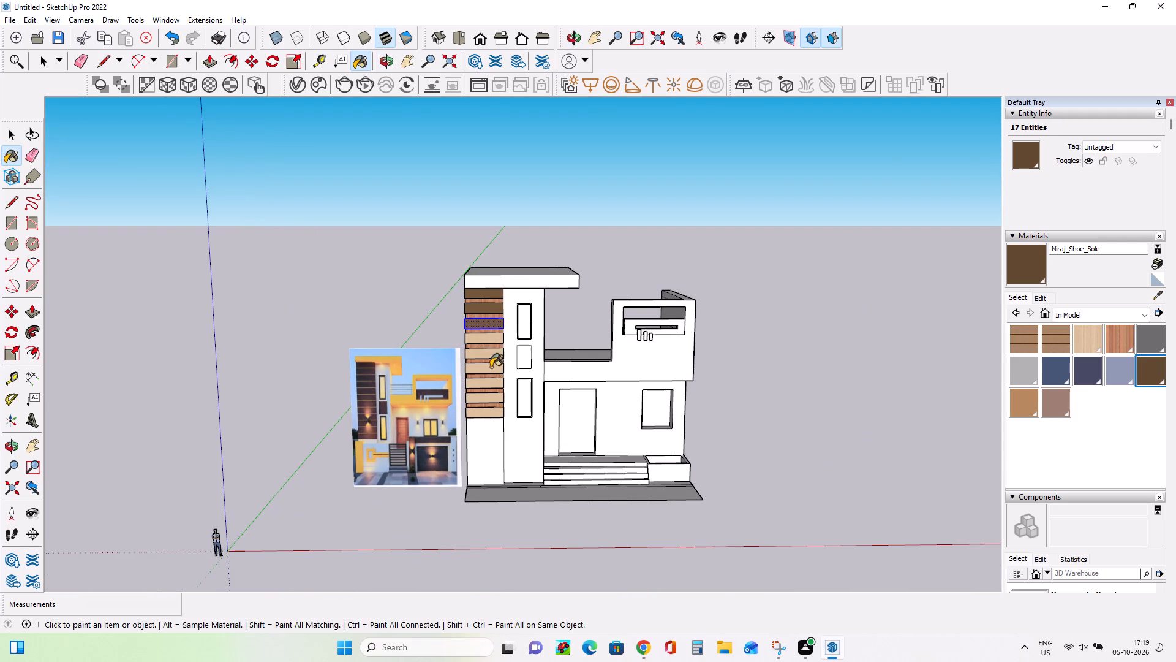
scroll(491, 367, up, 6)
click(483, 321)
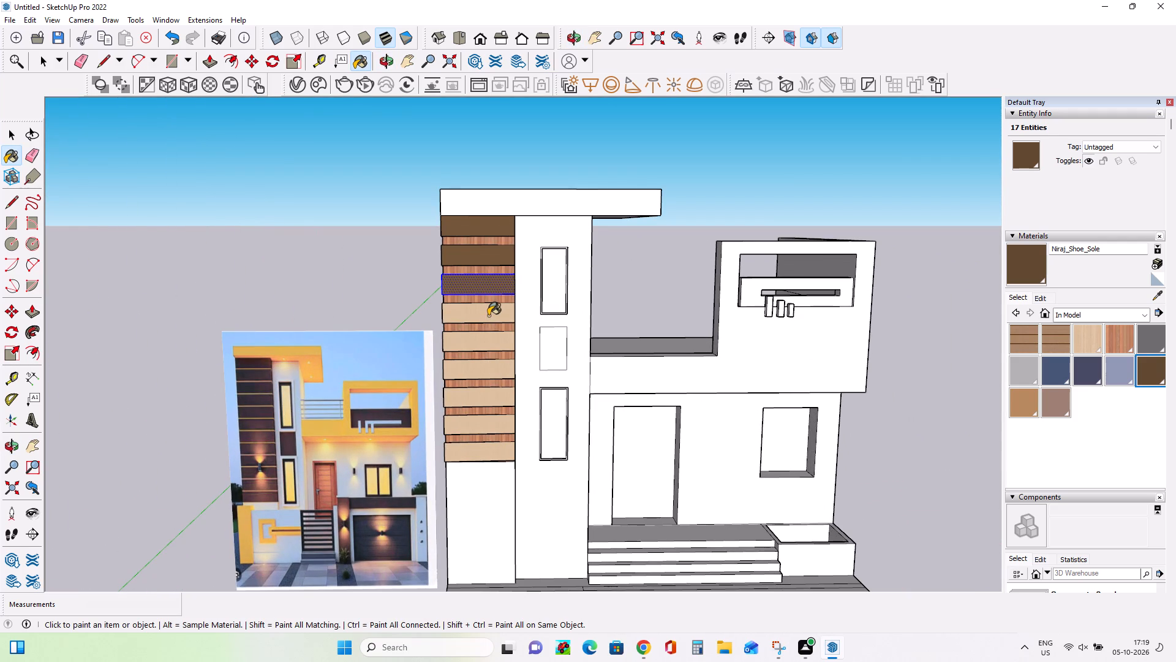
click(488, 316)
triple_click(500, 322)
click(500, 322)
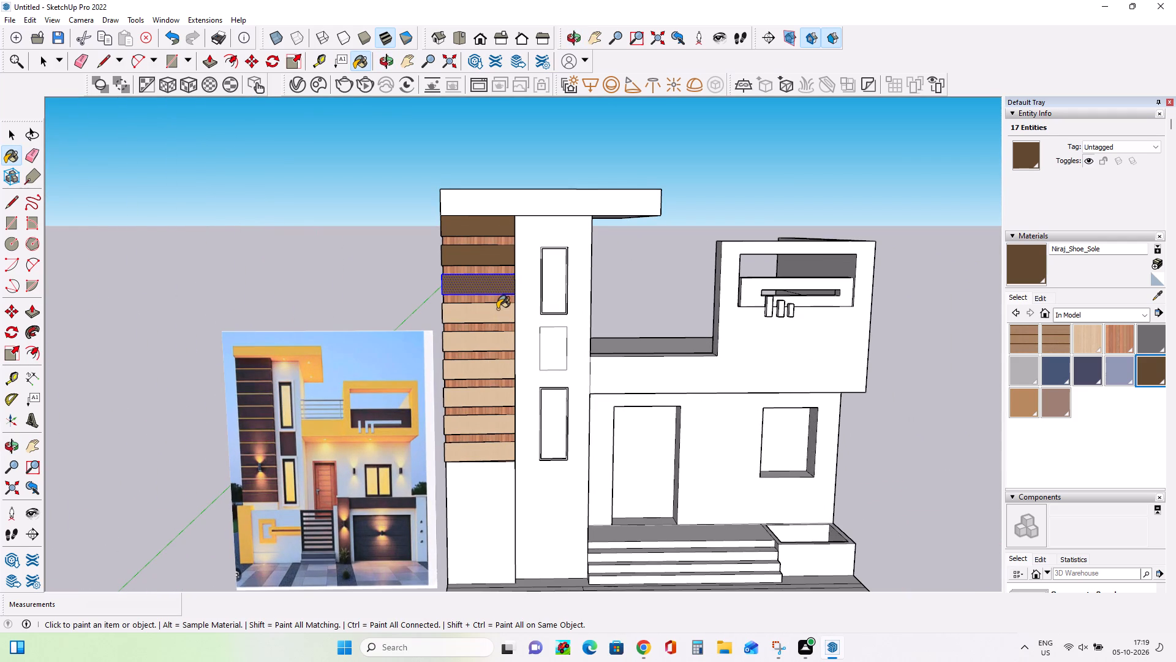
click(497, 309)
right_click(465, 319)
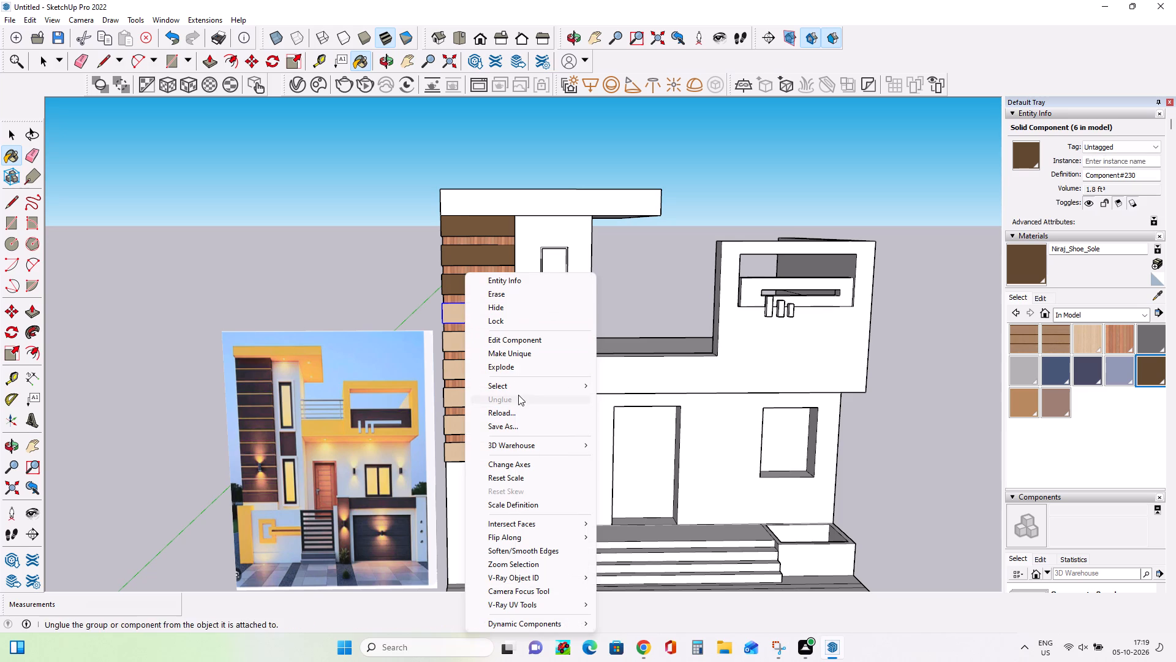
click(511, 366)
click(478, 324)
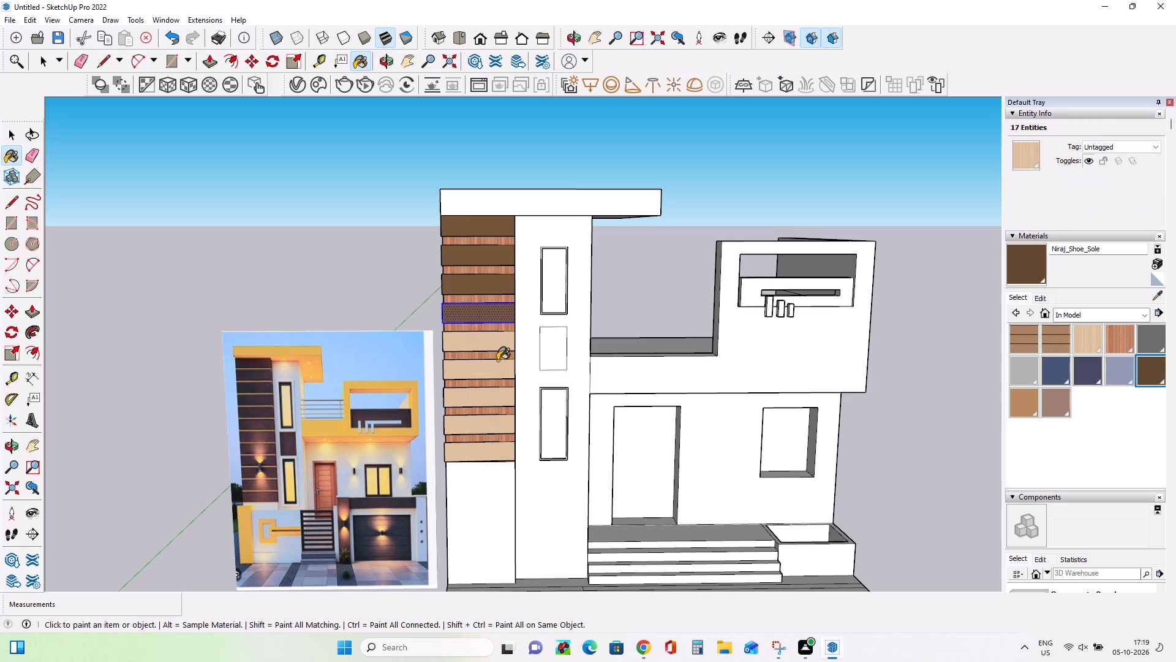
Explode the fifth, sixth and seventh rafter strips from the top one by one and paint each front face with Niraj_Shoe_Sole.
click(491, 344)
right_click(481, 343)
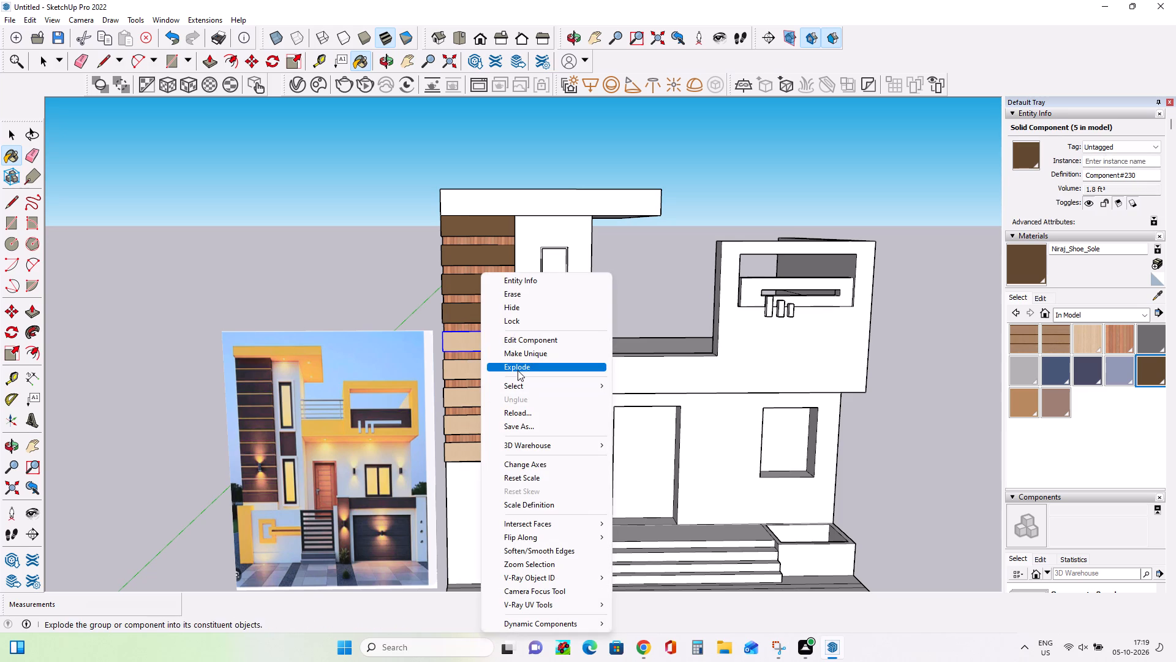
click(518, 370)
click(479, 340)
click(491, 379)
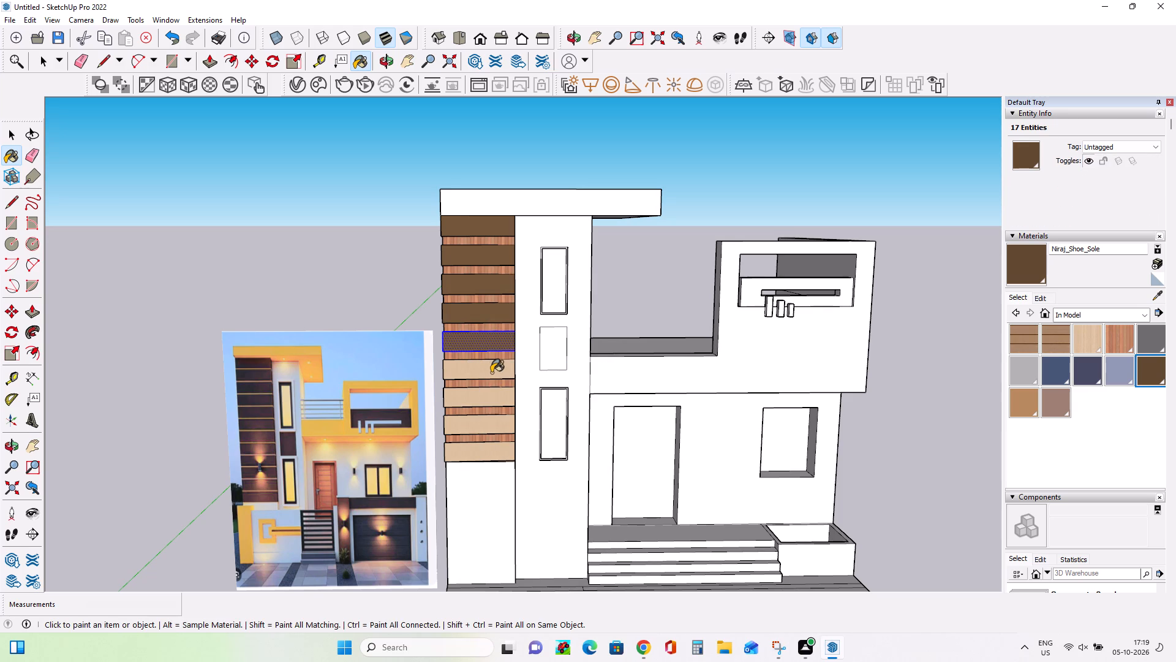
right_click(489, 371)
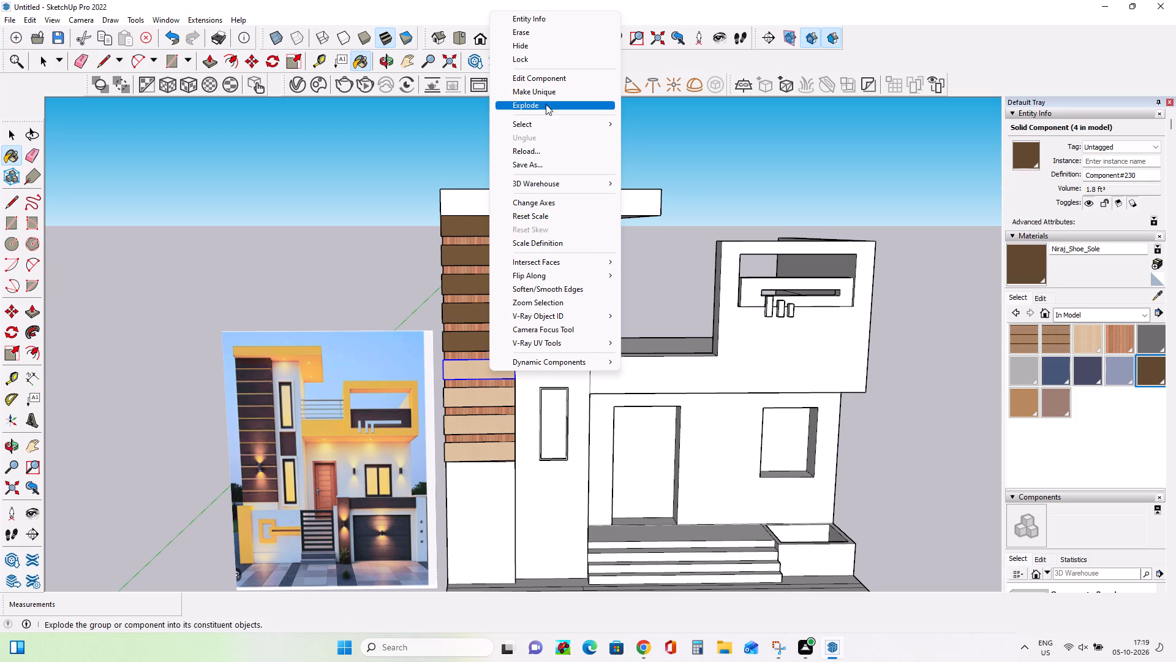
click(547, 110)
click(499, 368)
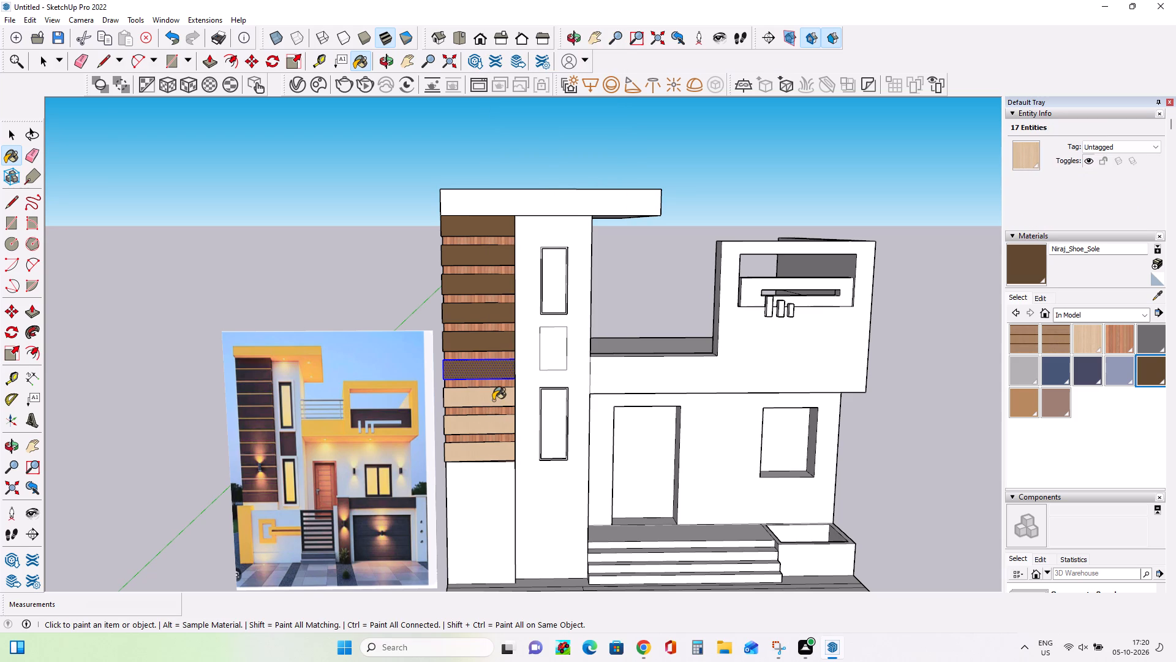
click(493, 400)
right_click(492, 401)
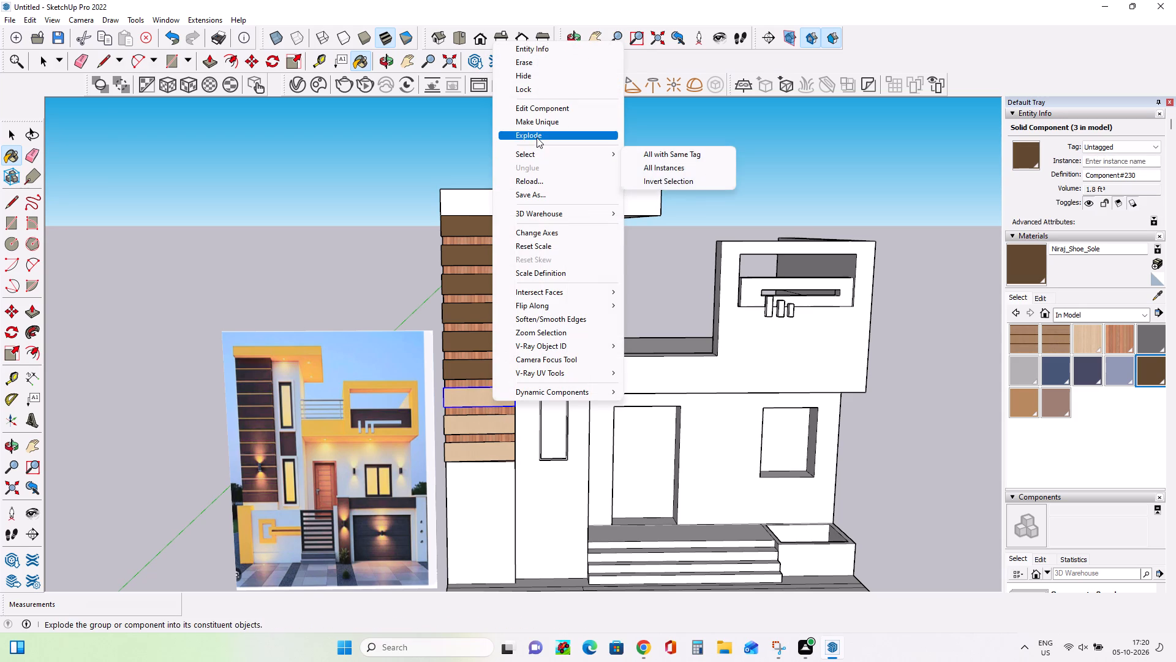
click(537, 137)
click(487, 402)
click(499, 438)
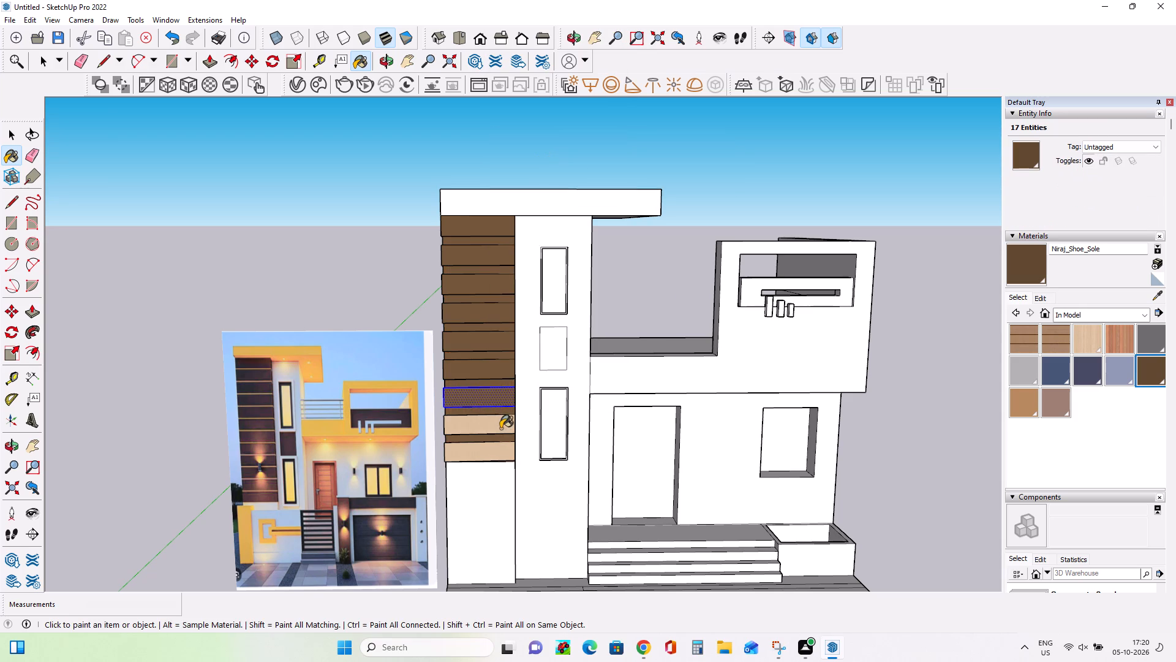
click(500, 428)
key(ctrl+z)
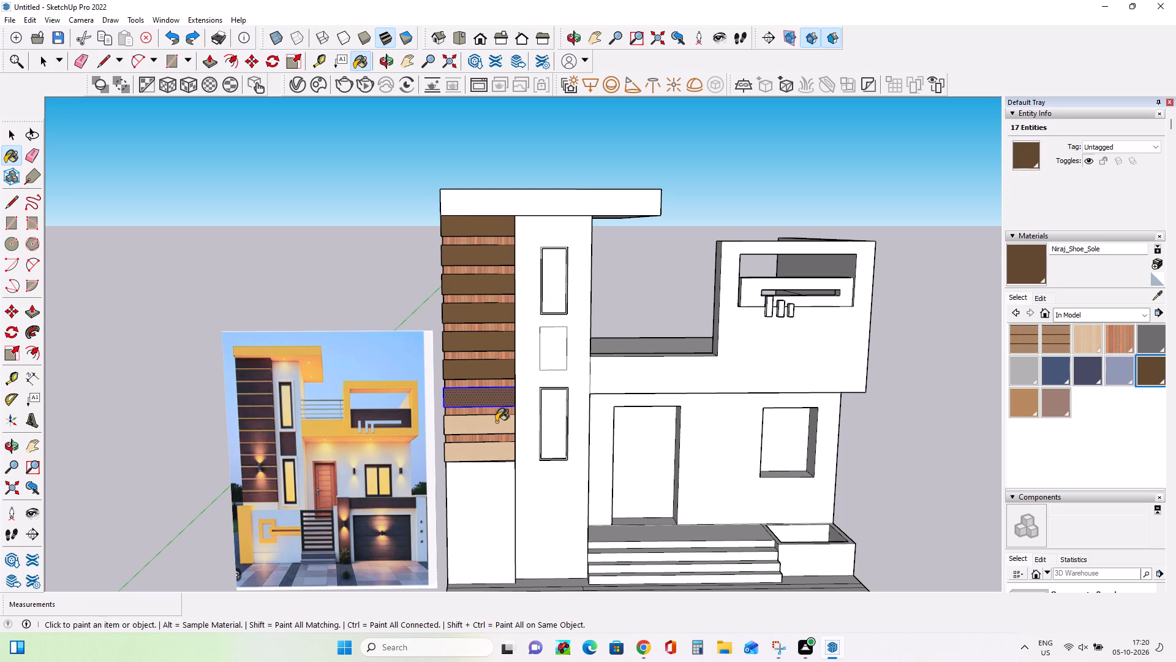
Explode the two lowest rafter strips one by one and paint each front face with Niraj_Shoe_Sole.
click(497, 423)
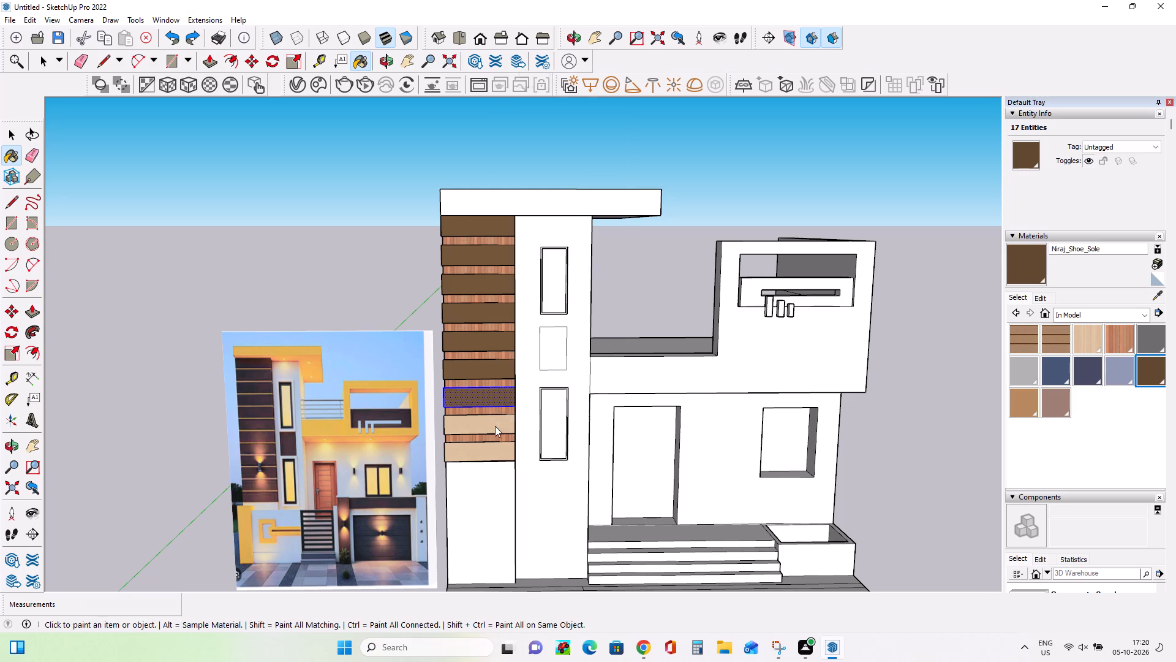
right_click(495, 426)
click(560, 159)
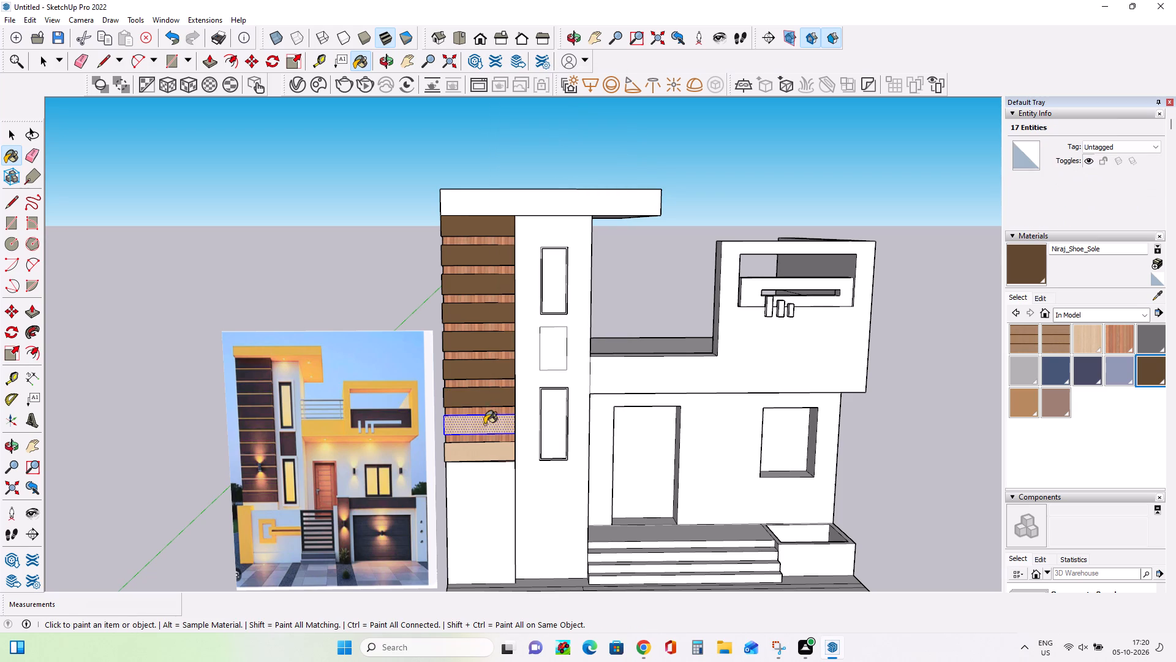
click(484, 429)
click(498, 453)
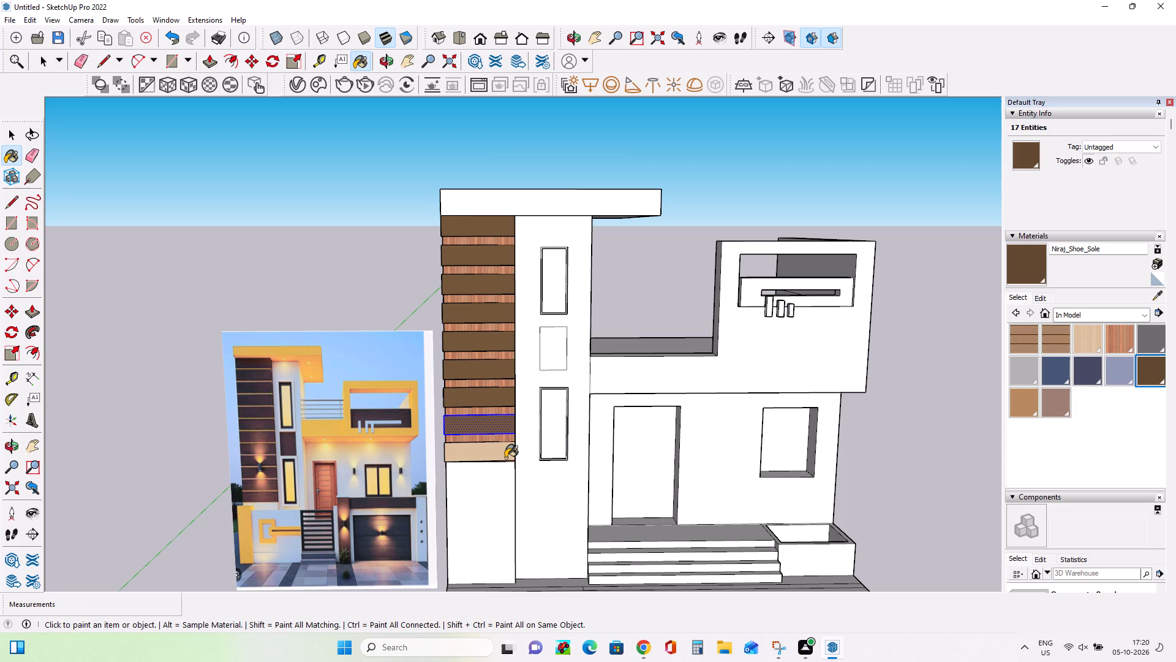
right_click(502, 454)
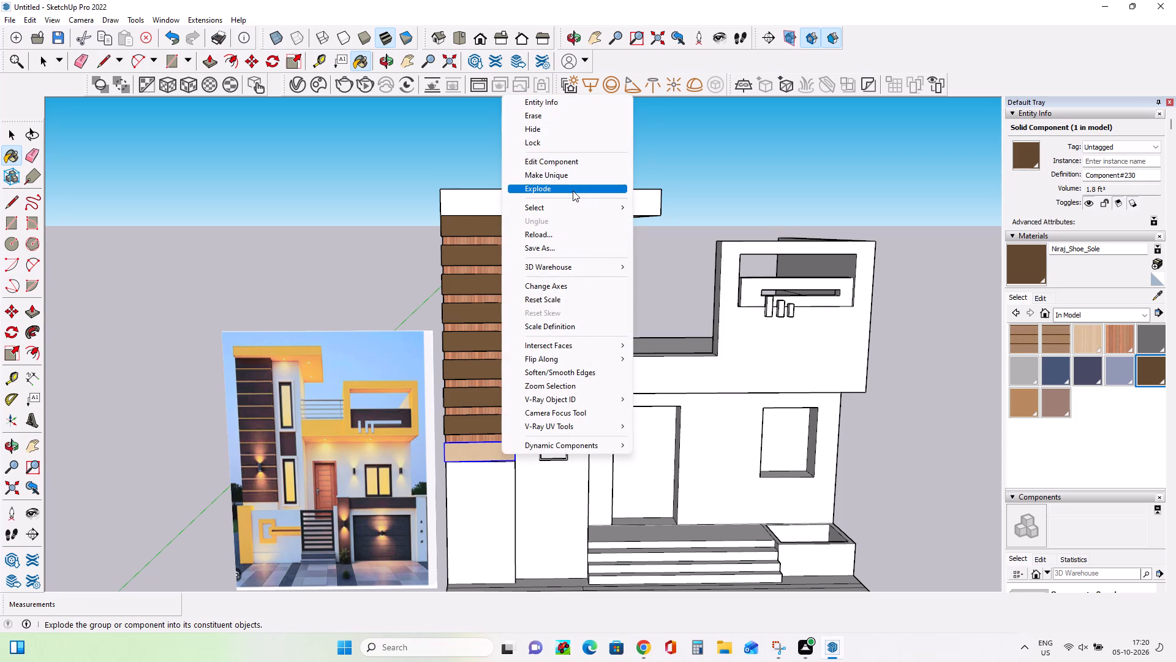
click(572, 190)
click(481, 456)
Paint the tower's backing surface between the rafter strips with Niraj_Shoe_Stitching and clear the selection.
scroll(499, 489, down, 4)
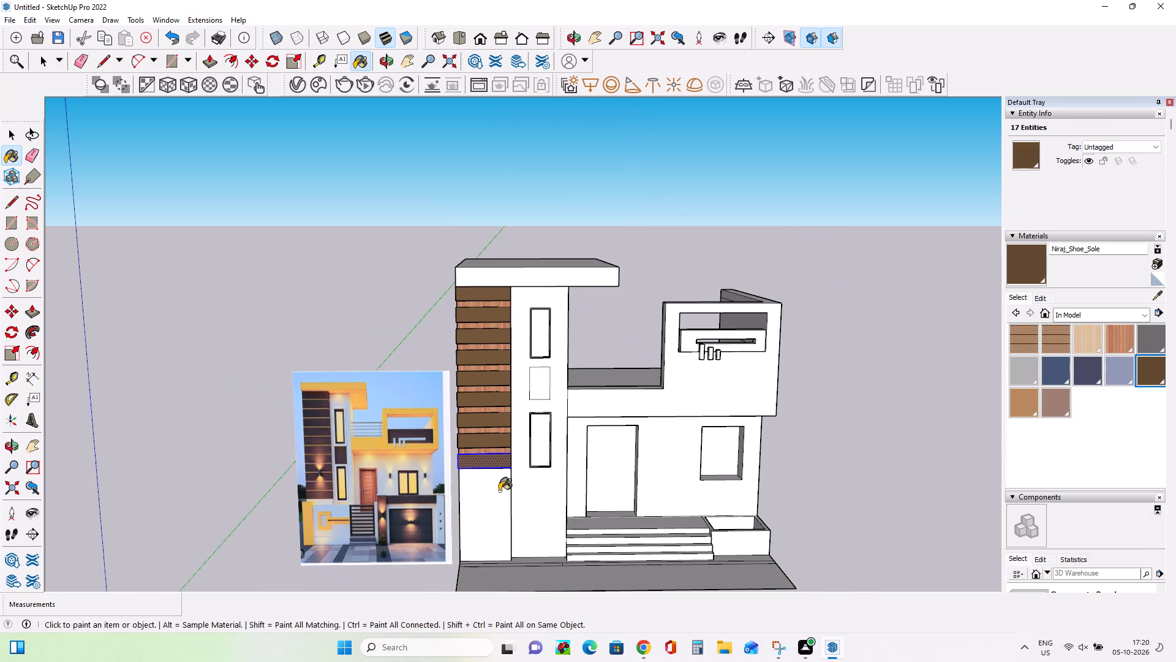
middle_drag(505, 500, 541, 525)
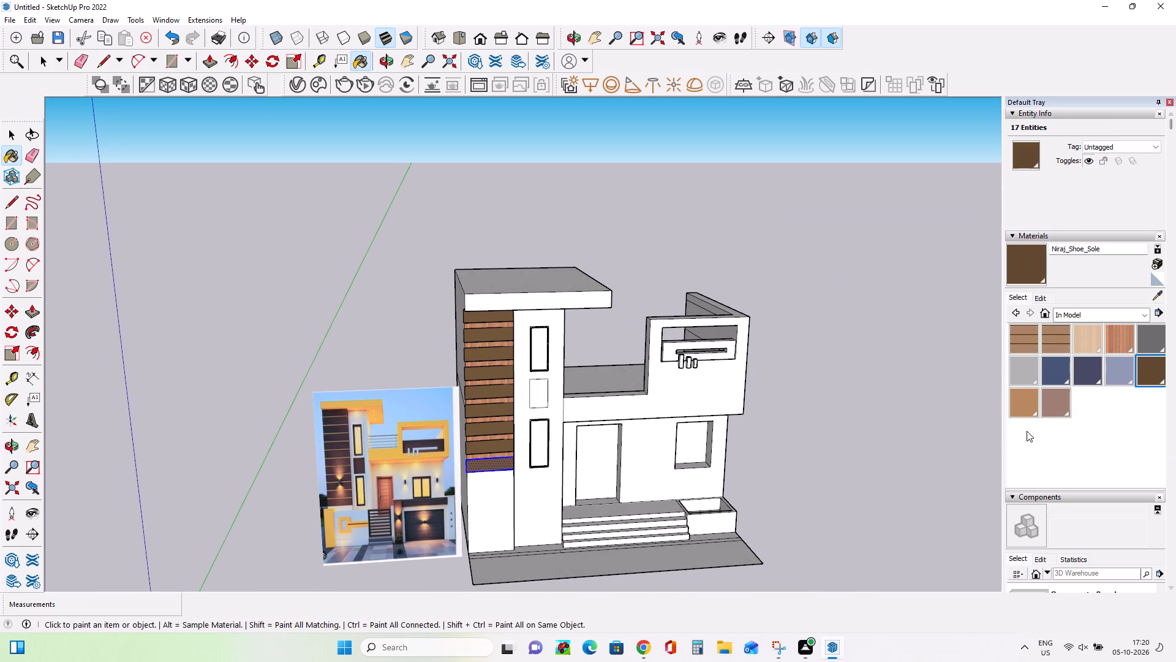
click(1022, 400)
scroll(450, 335, up, 10)
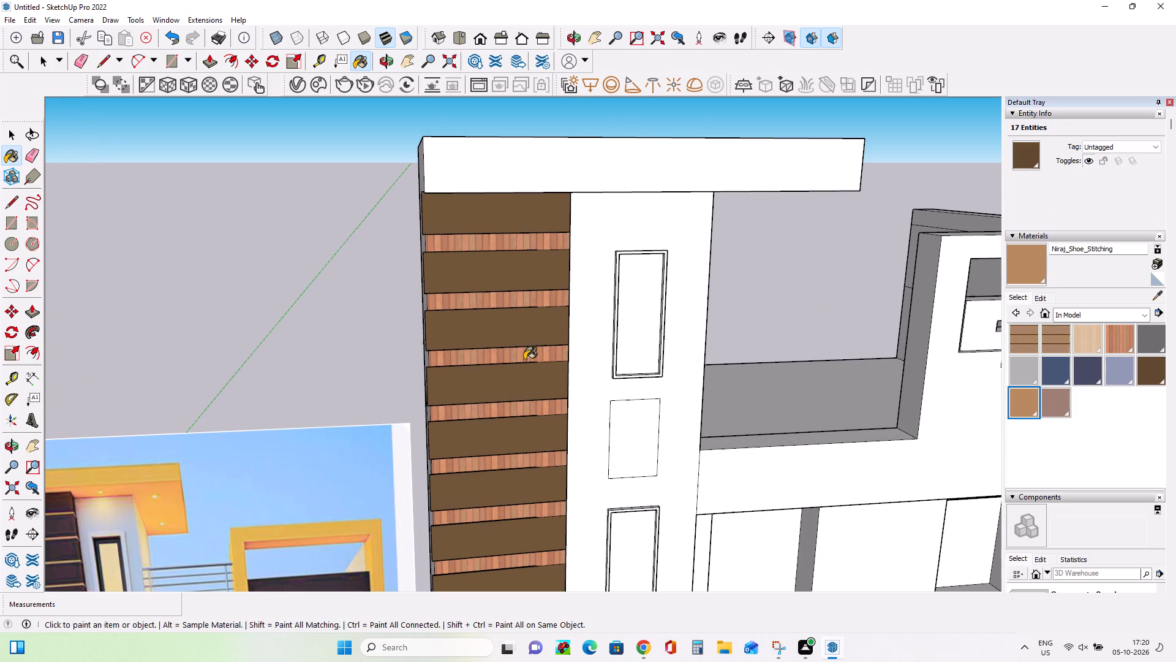
click(530, 359)
scroll(535, 382, down, 6)
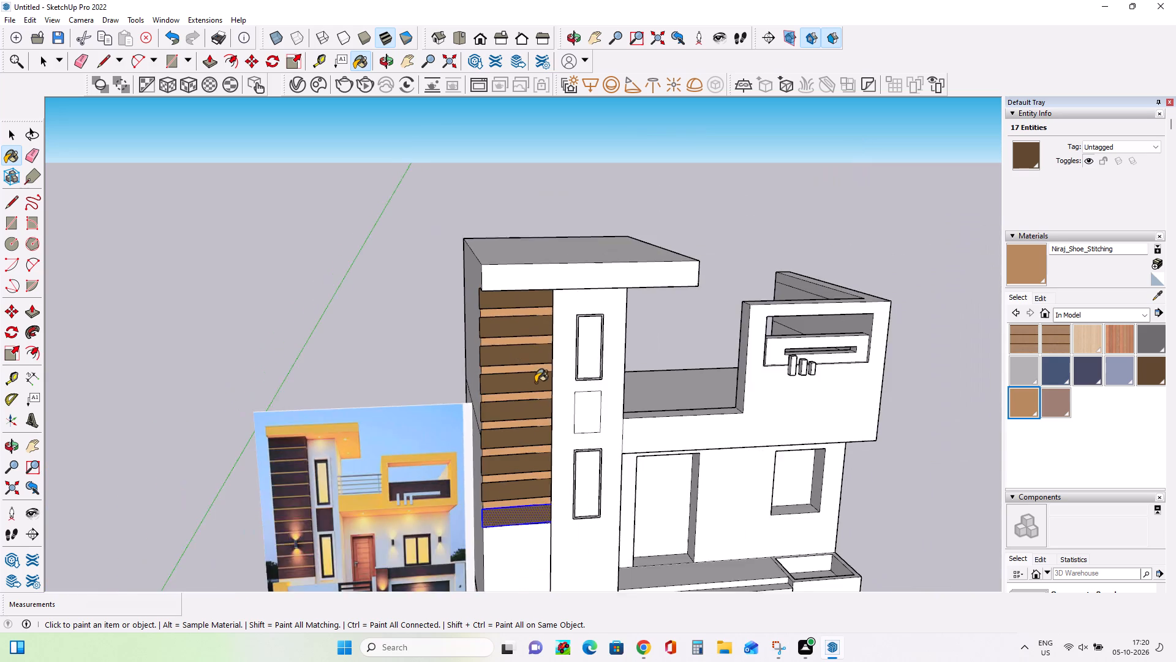
scroll(535, 382, down, 10)
middle_drag(568, 451, 534, 397)
scroll(532, 384, up, 3)
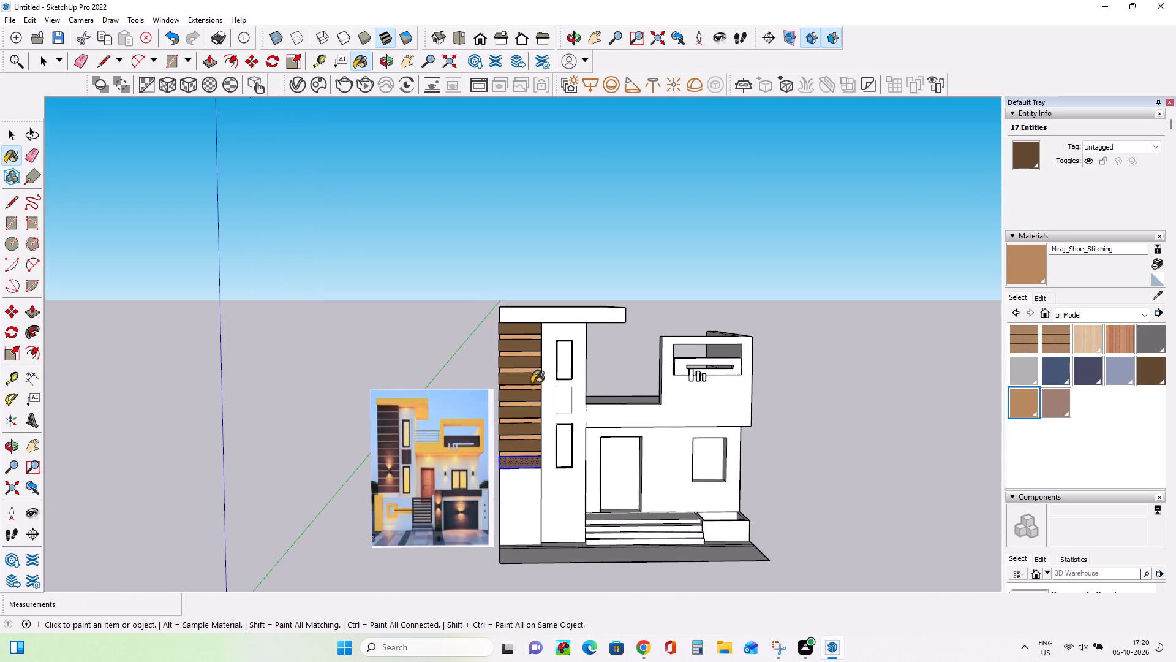
middle_drag(556, 487, 568, 494)
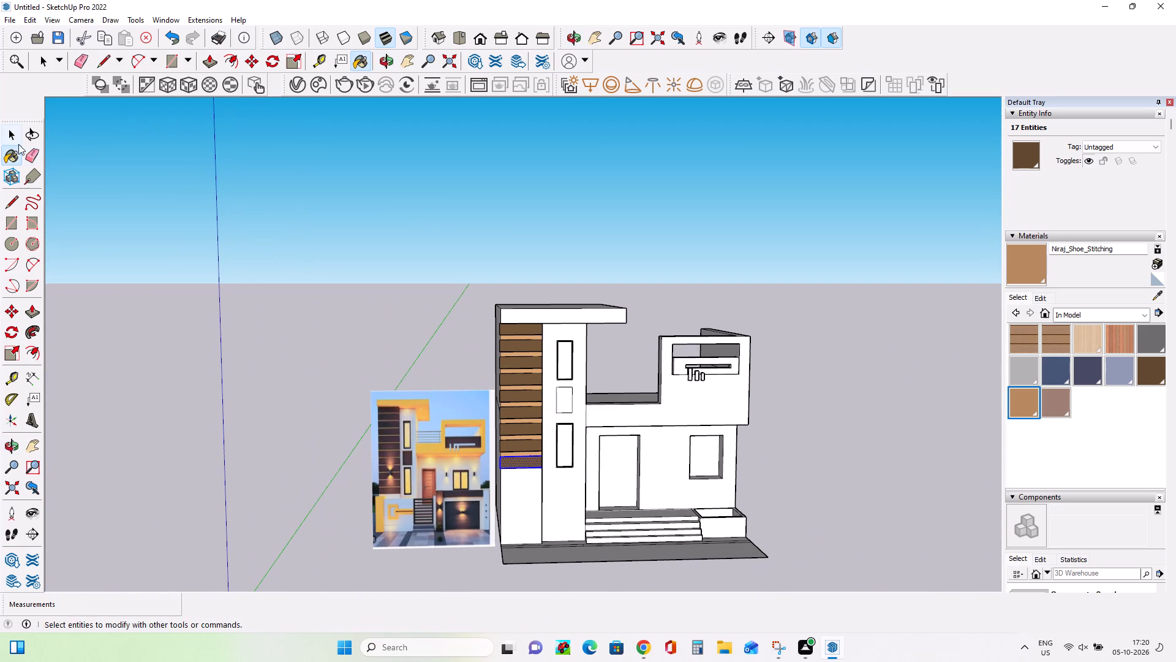
click(13, 127)
click(94, 242)
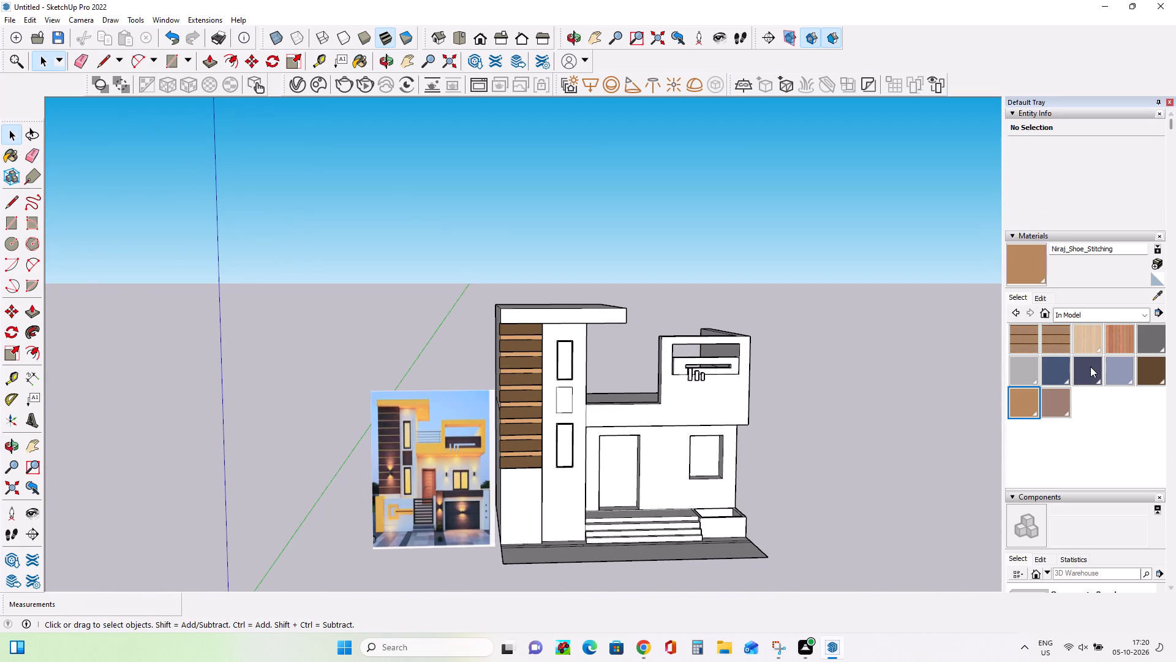
Paint the front, side and underside faces of the tower's roof slab with 0038_Orange from the Colors-Named library.
click(1101, 315)
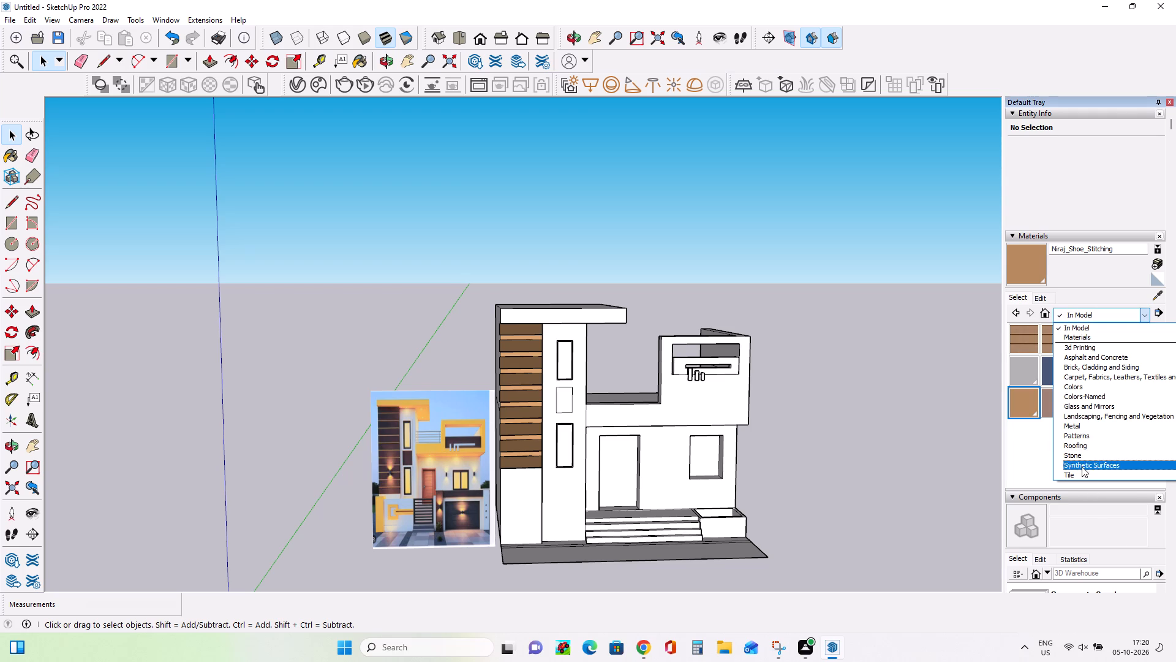
click(1095, 394)
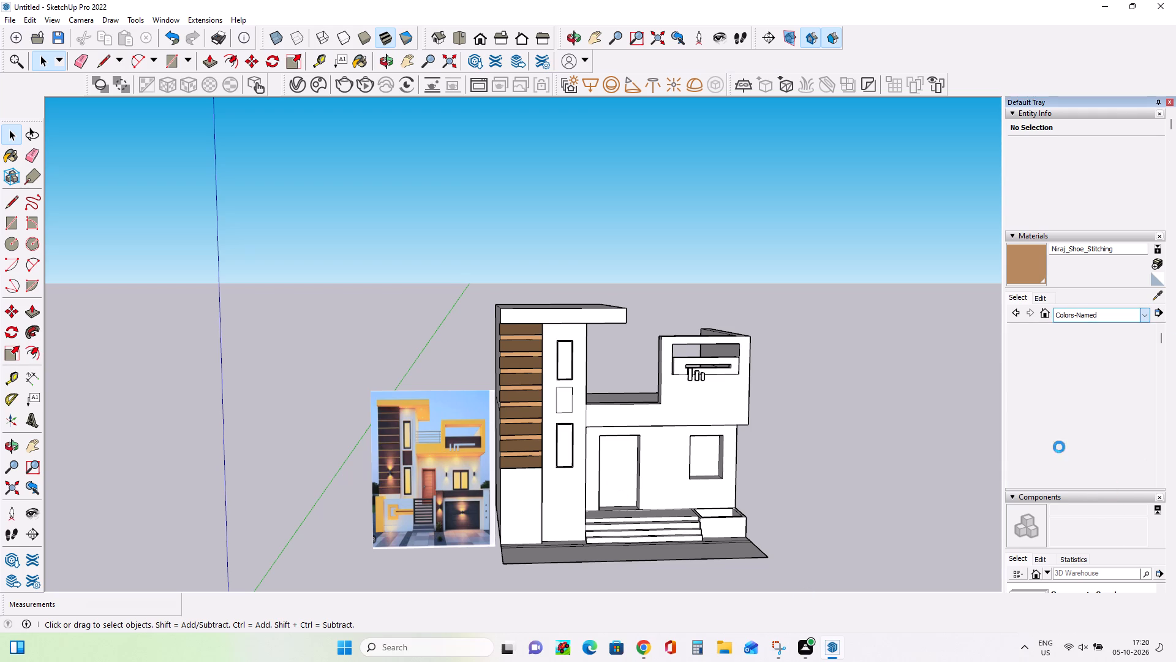
scroll(1097, 408, down, 4)
scroll(1097, 408, up, 1)
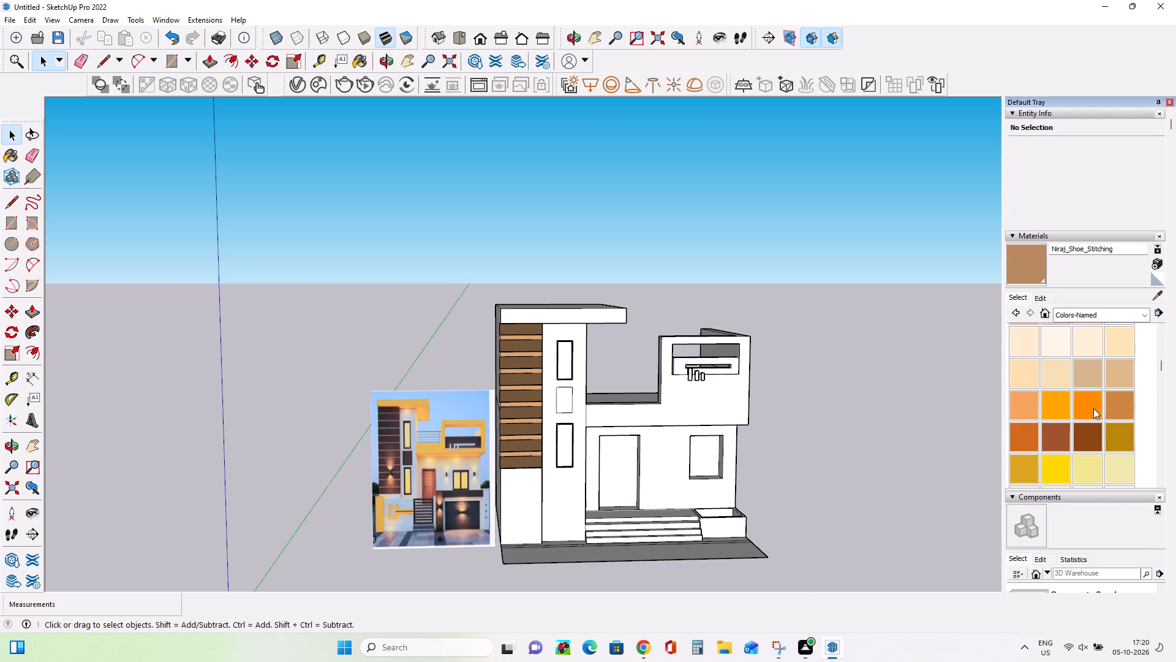
click(1059, 415)
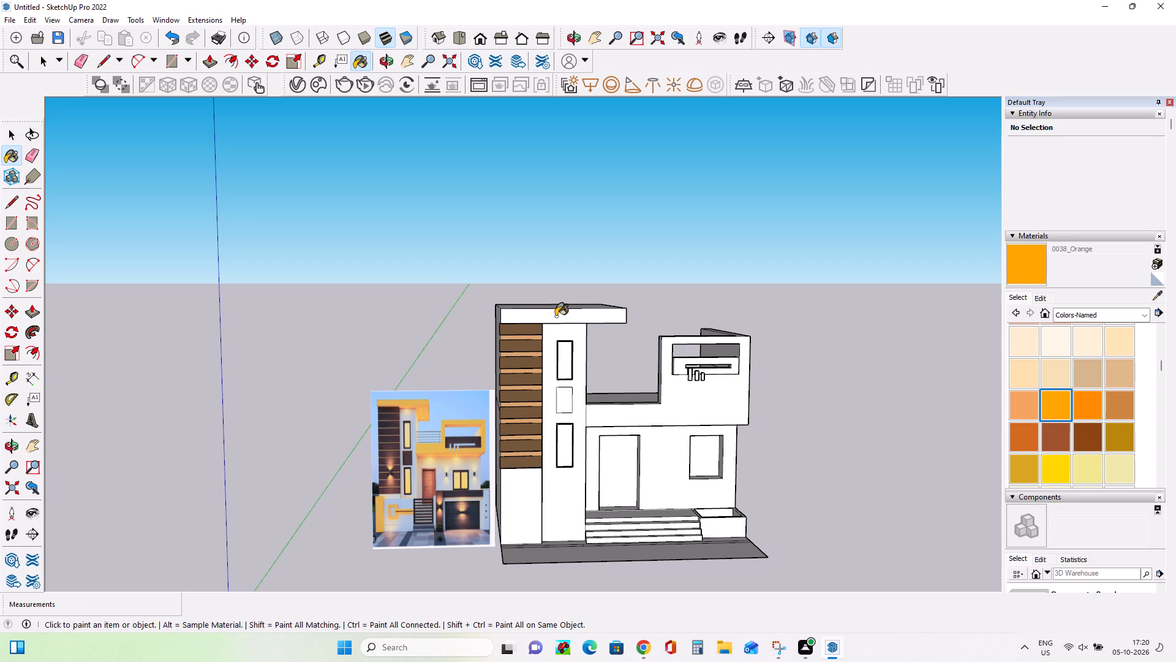
click(556, 316)
click(594, 320)
middle_drag(726, 403, 449, 398)
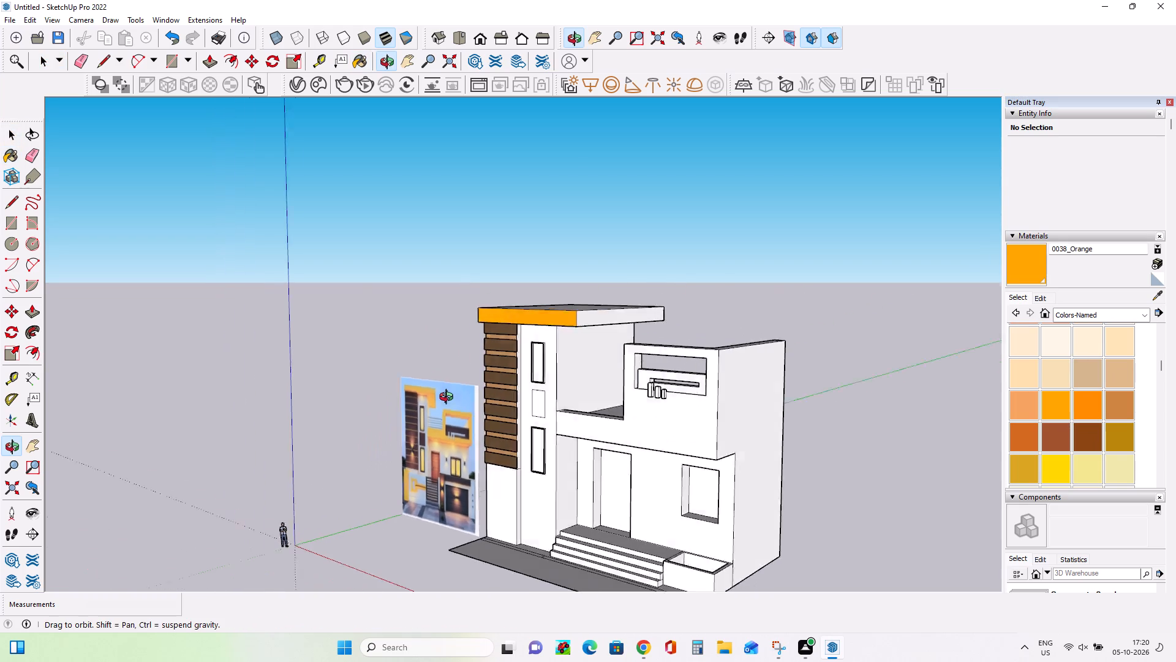
middle_drag(449, 398, 447, 397)
click(603, 311)
middle_drag(558, 406, 609, 263)
click(584, 343)
click(556, 321)
Paint the front face of the stepped upper-floor parapet wall with 0038_Orange.
middle_drag(527, 435, 699, 498)
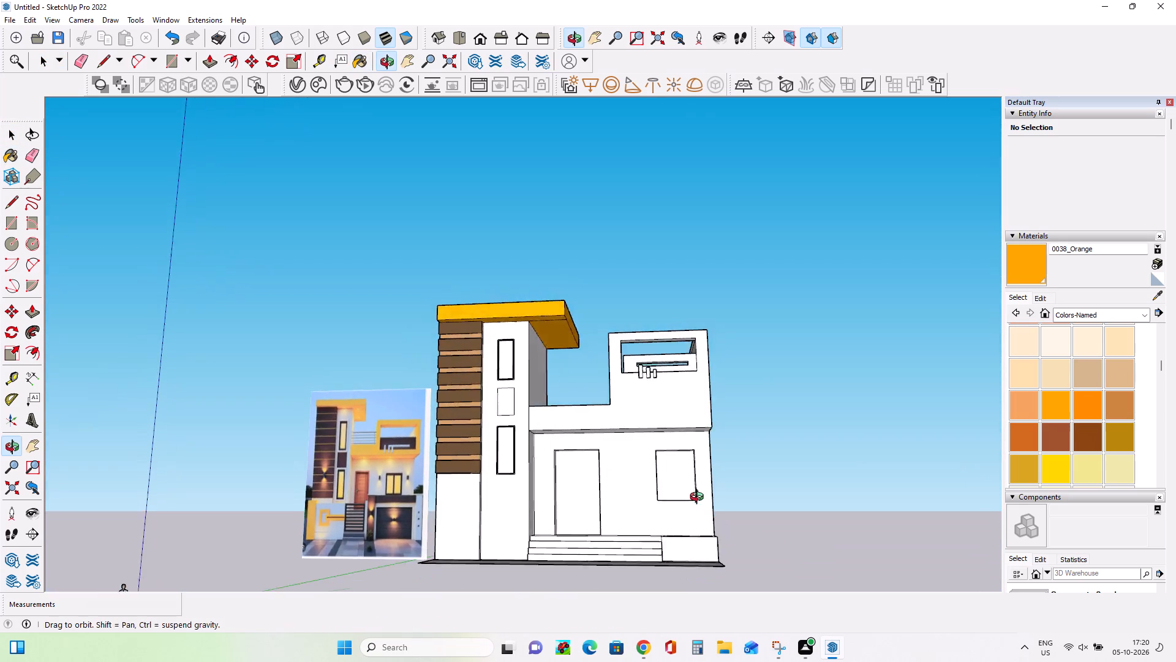
middle_drag(699, 498, 720, 513)
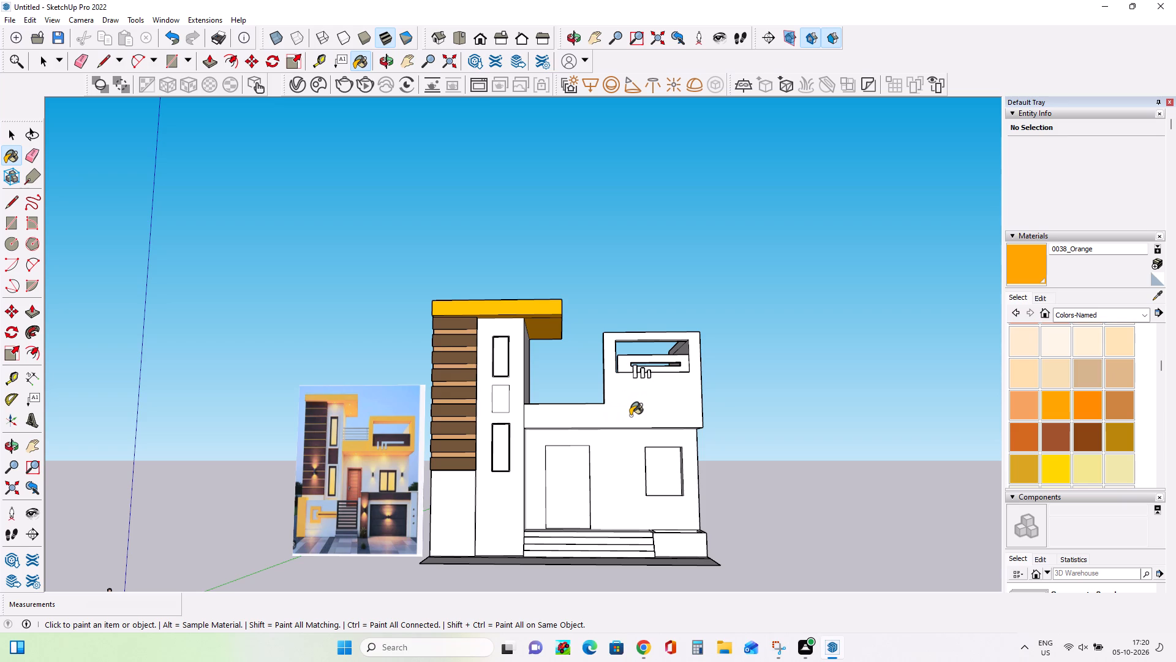
click(630, 416)
Paint the slotted panel inside the parapet's opening with 0043_SaddleBrown.
middle_drag(707, 419, 742, 541)
scroll(663, 420, up, 2)
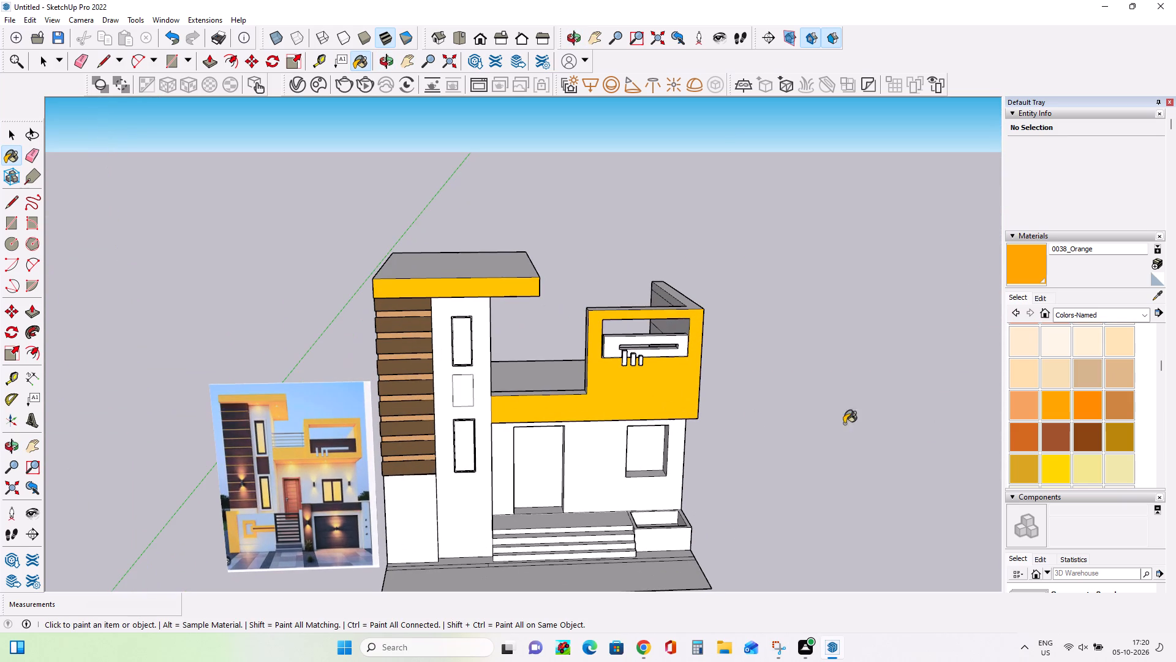
click(1094, 435)
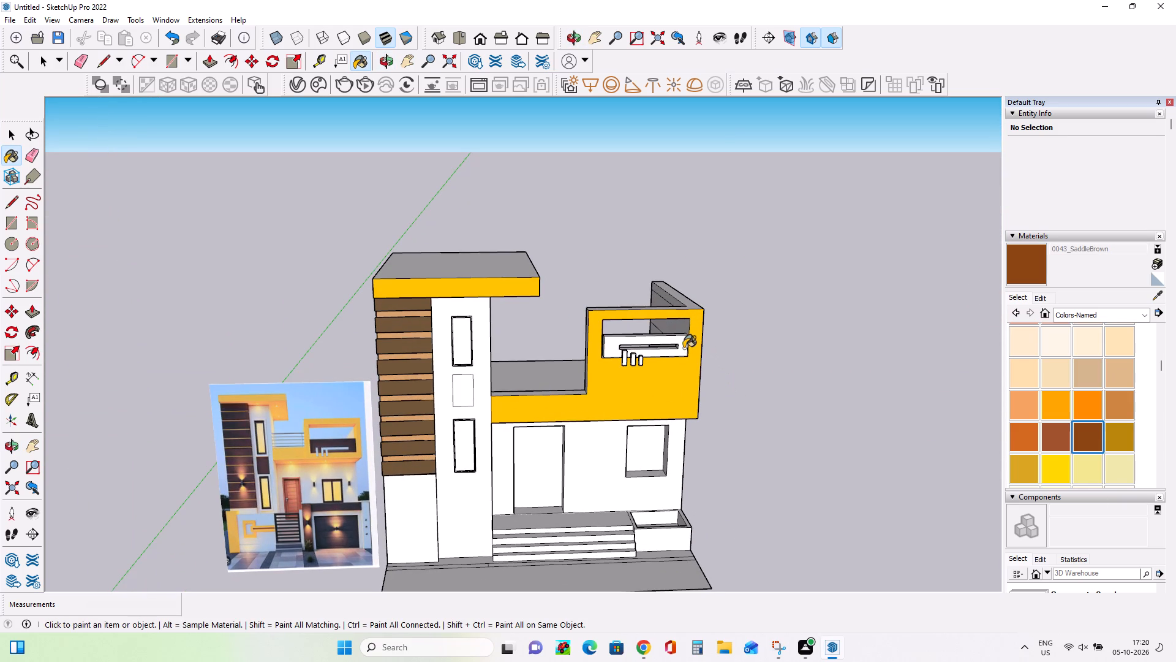
click(684, 348)
Look through the Colors-Named swatches for a colour suited to the parapet panel.
middle_drag(680, 455, 678, 405)
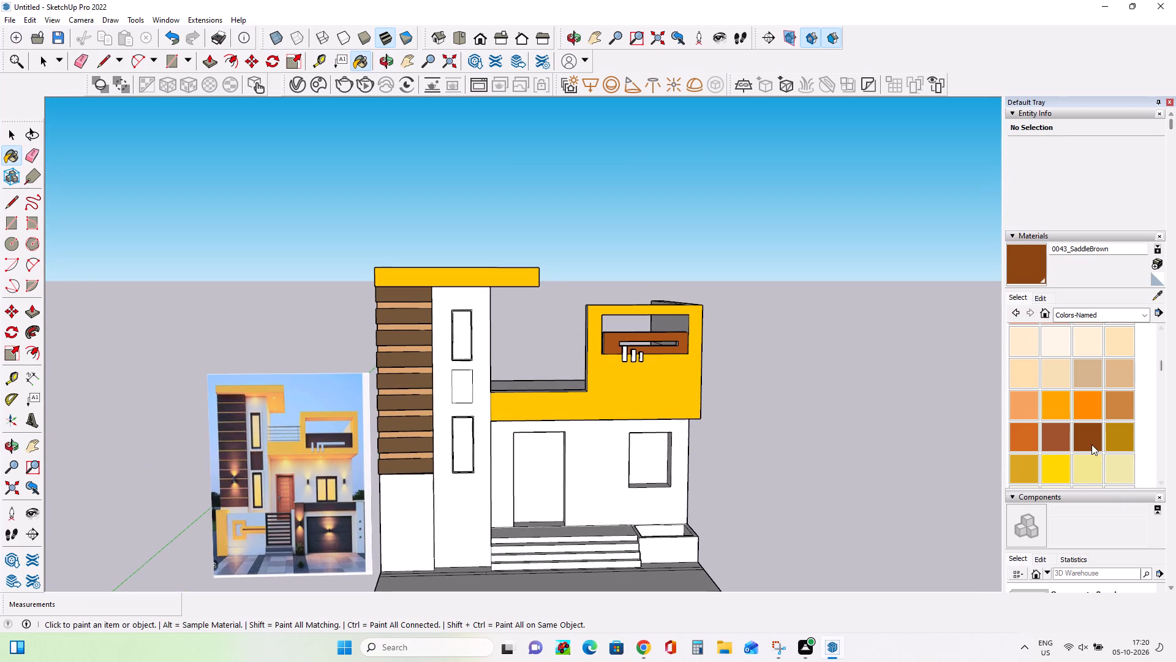
scroll(1075, 438, down, 10)
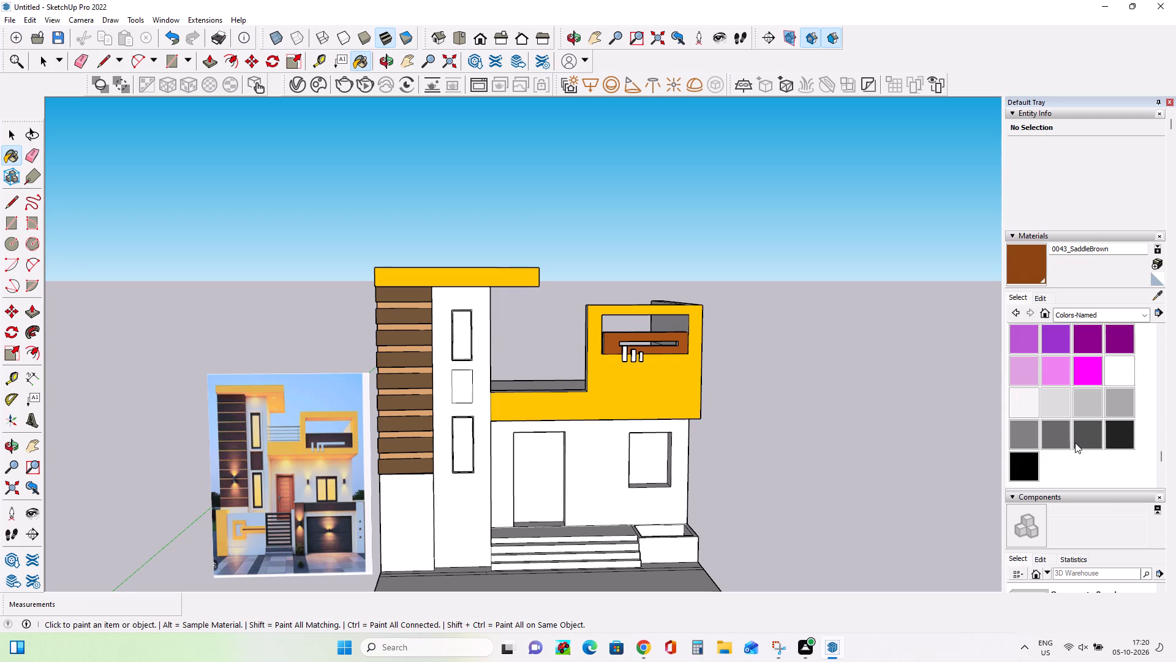
scroll(1075, 443, down, 2)
scroll(1075, 443, up, 11)
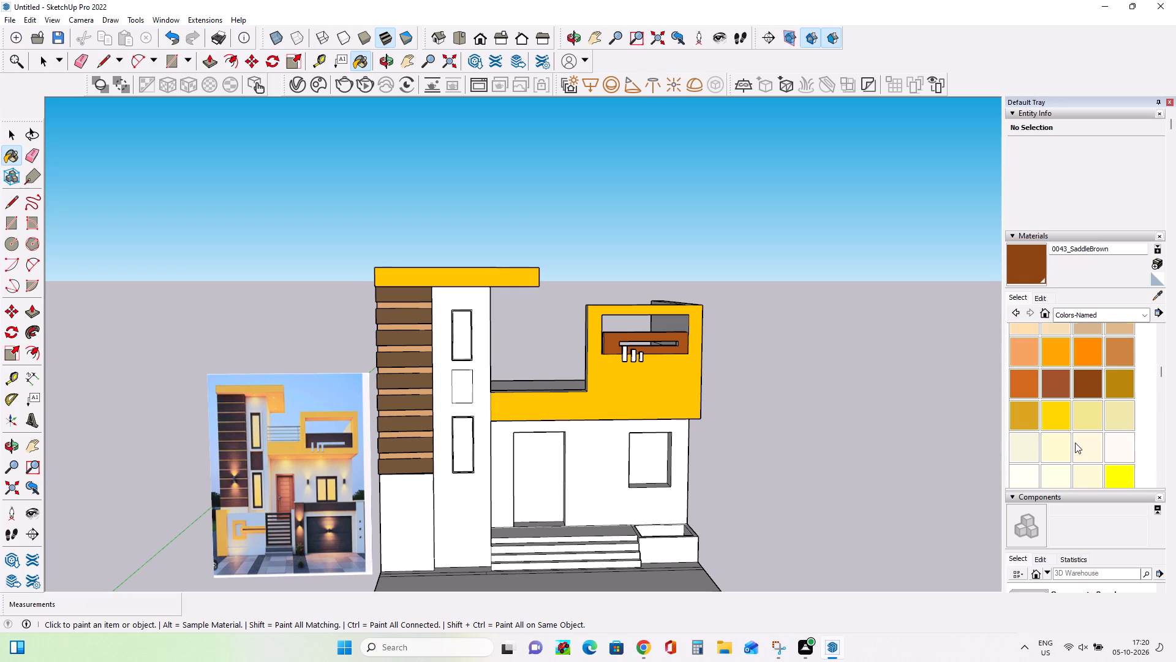
Apply 0043_SaddleBrown to the parapet opening's panel again and to the small rectangle between the tower's two tall windows.
click(1084, 377)
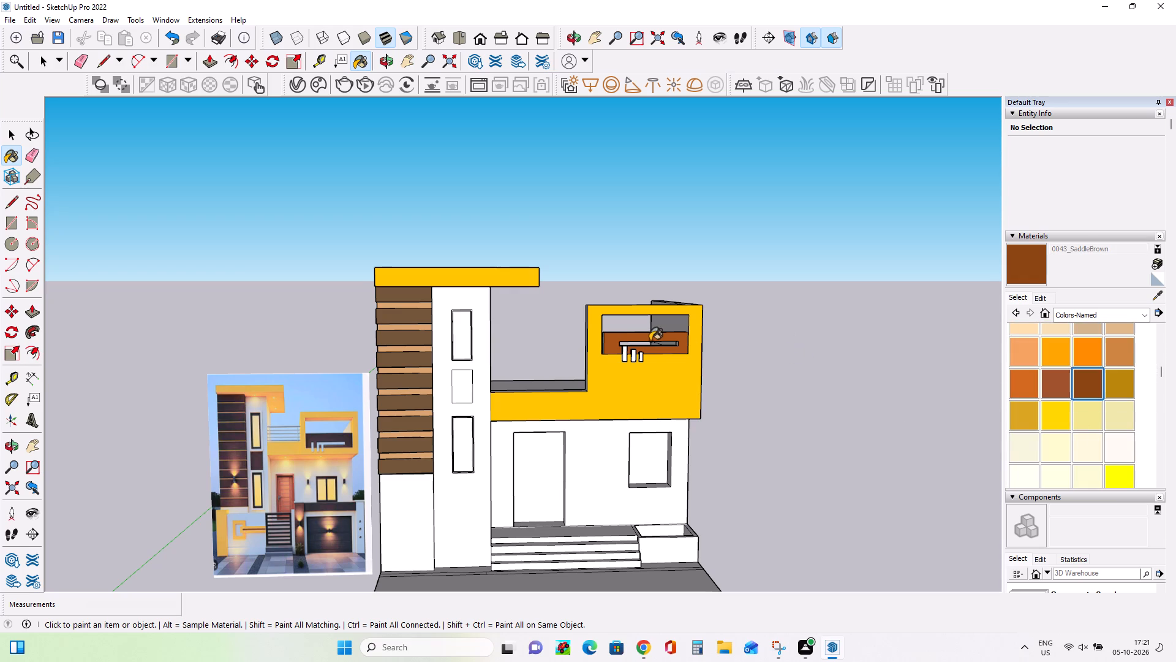
click(679, 352)
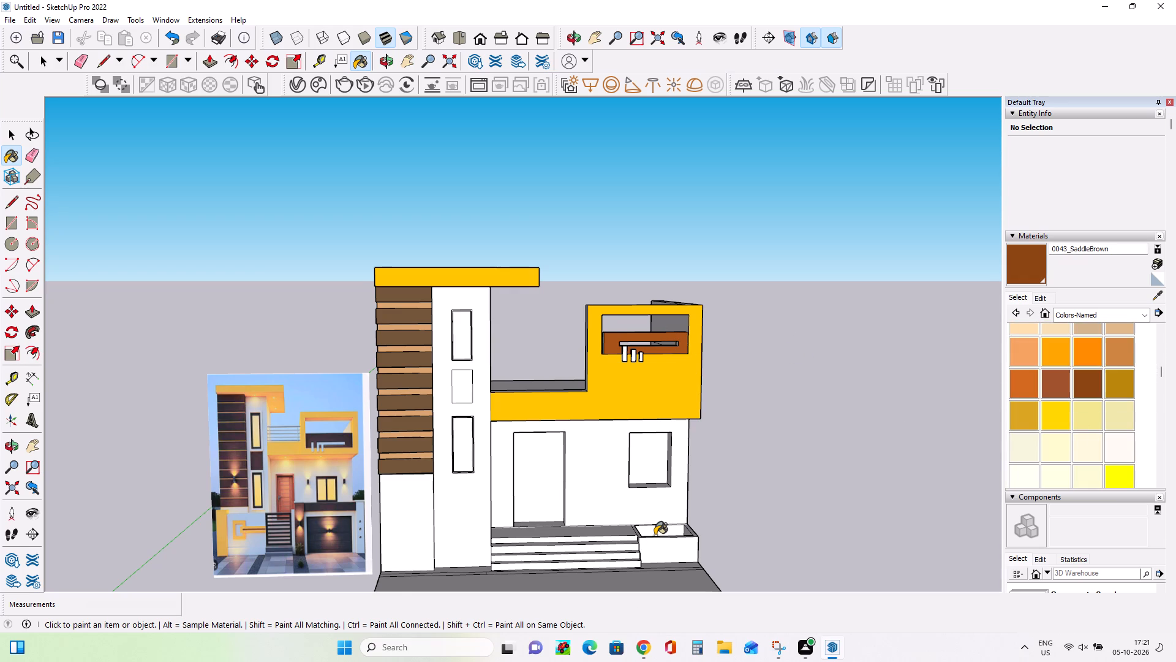
scroll(655, 535, down, 1)
middle_drag(685, 576, 667, 528)
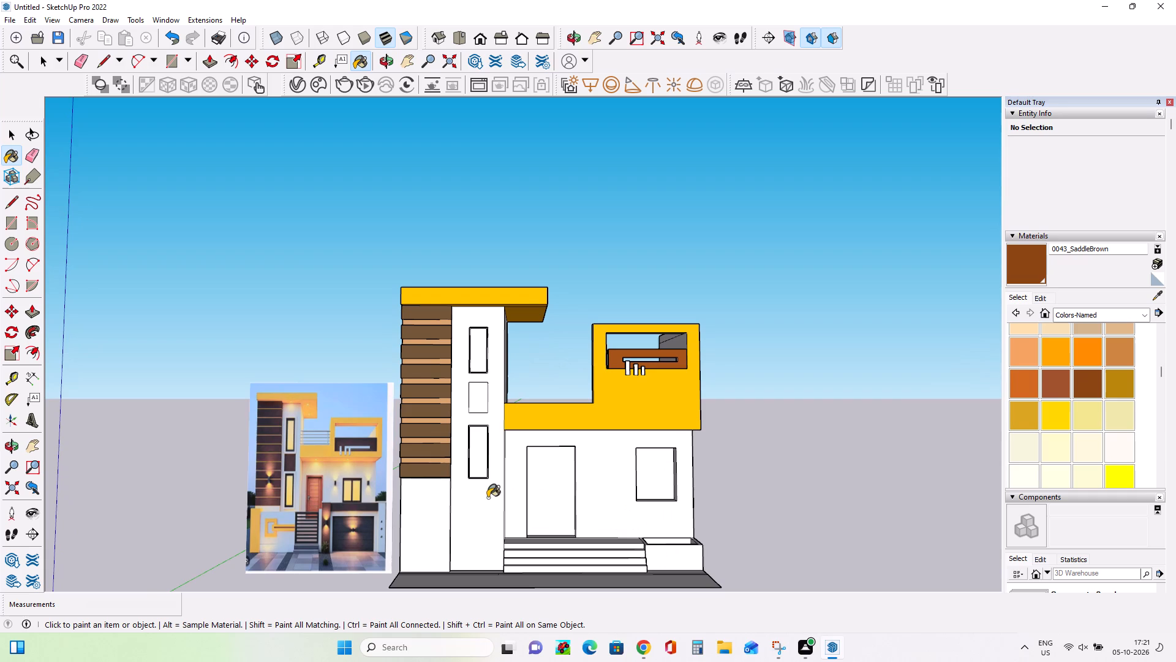
click(480, 396)
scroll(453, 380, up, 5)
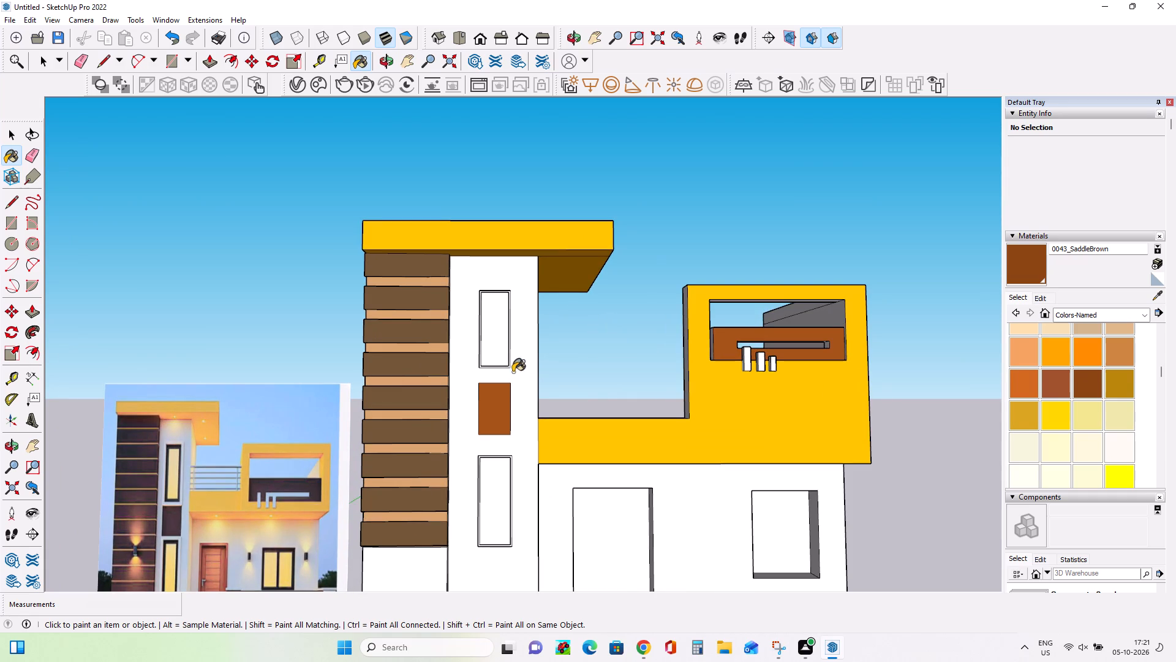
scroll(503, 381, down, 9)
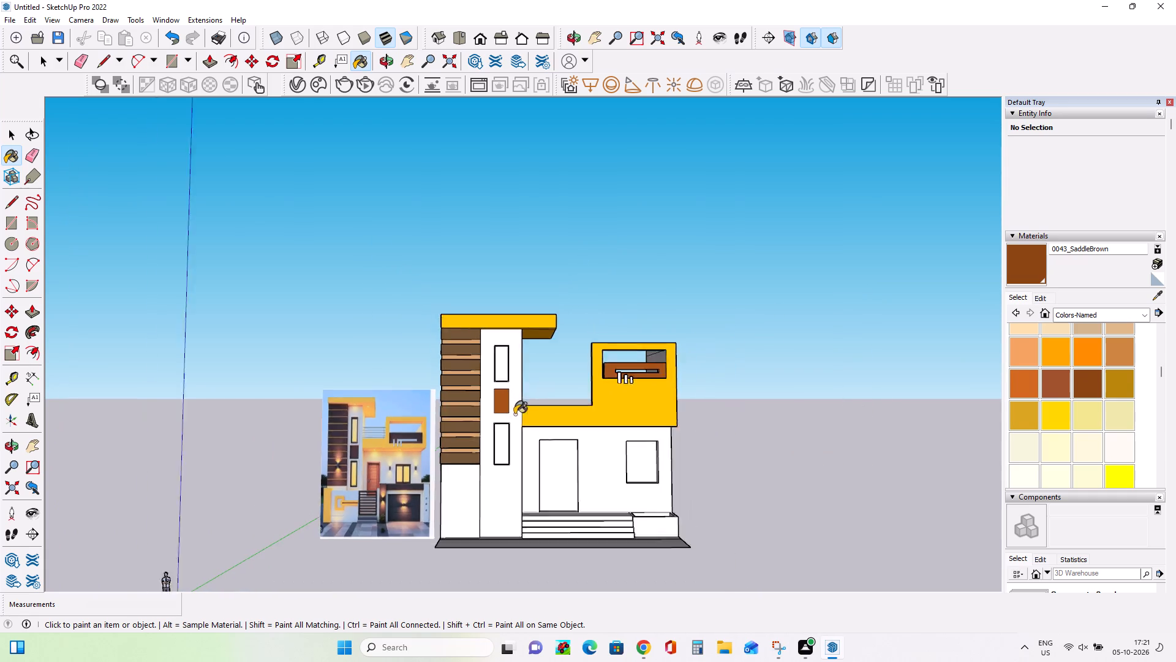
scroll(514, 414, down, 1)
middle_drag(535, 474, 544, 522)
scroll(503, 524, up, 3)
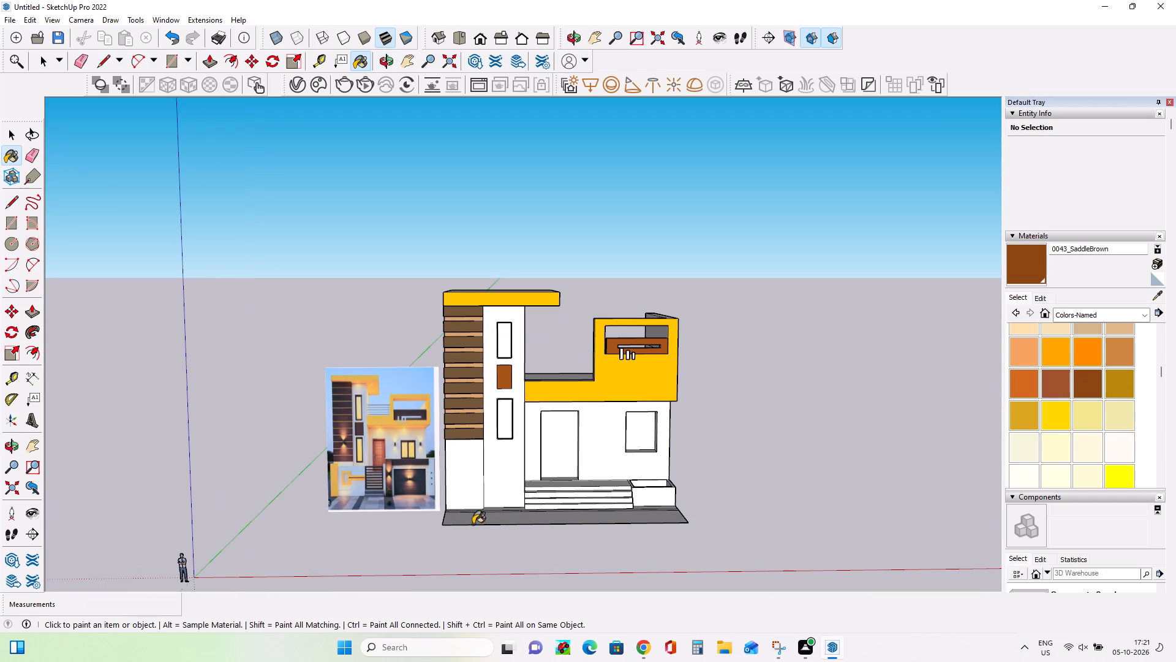
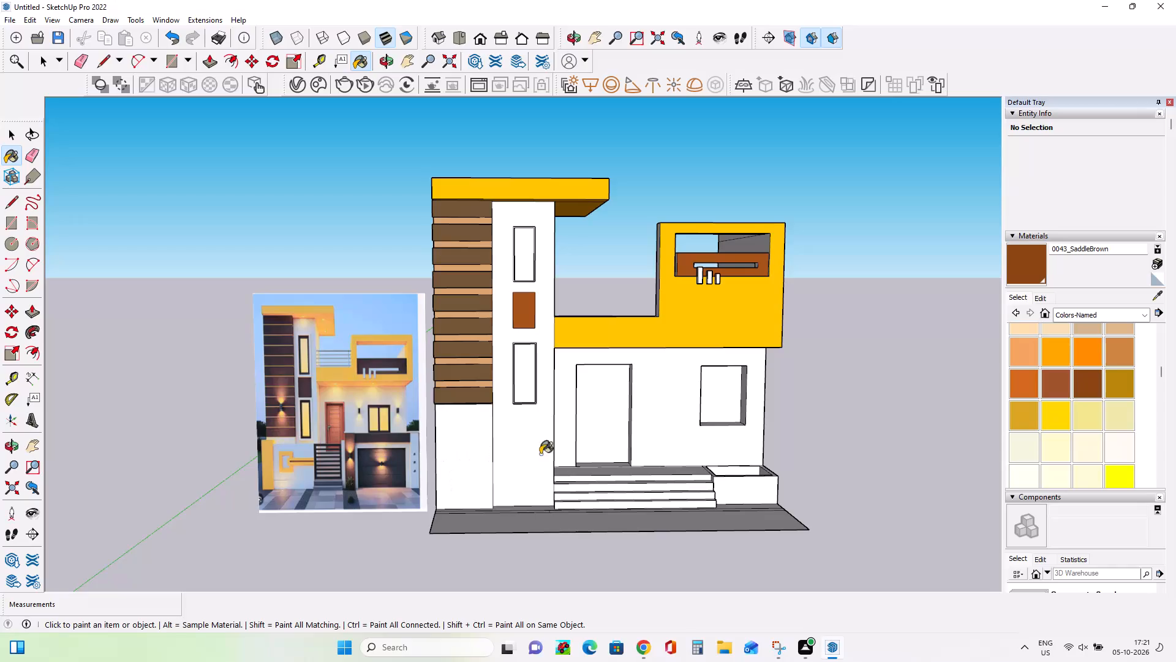
Switch to the 3D Warehouse page in Chrome and search its models for "grill".
middle_drag(629, 466, 631, 484)
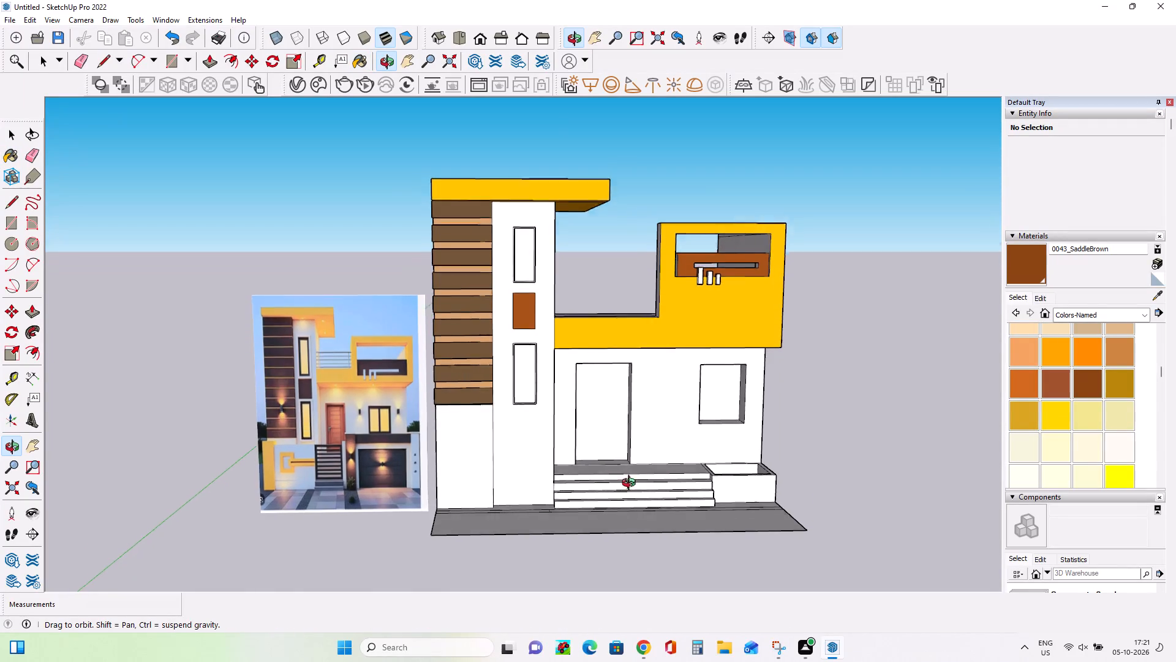
middle_drag(631, 484, 631, 530)
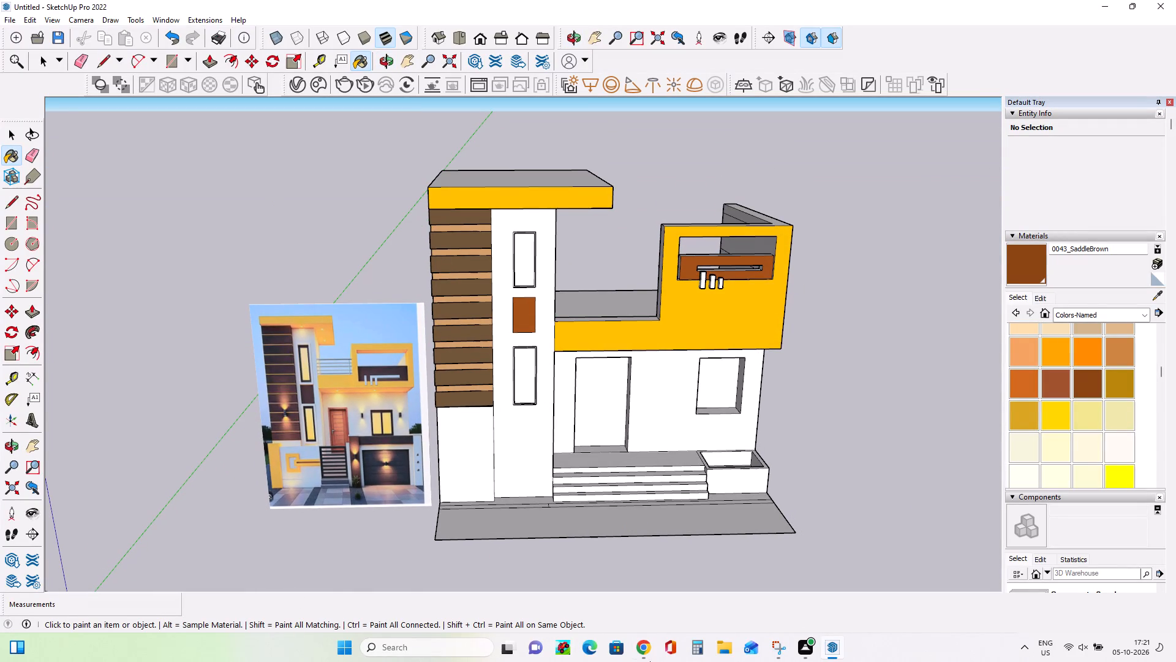
click(647, 652)
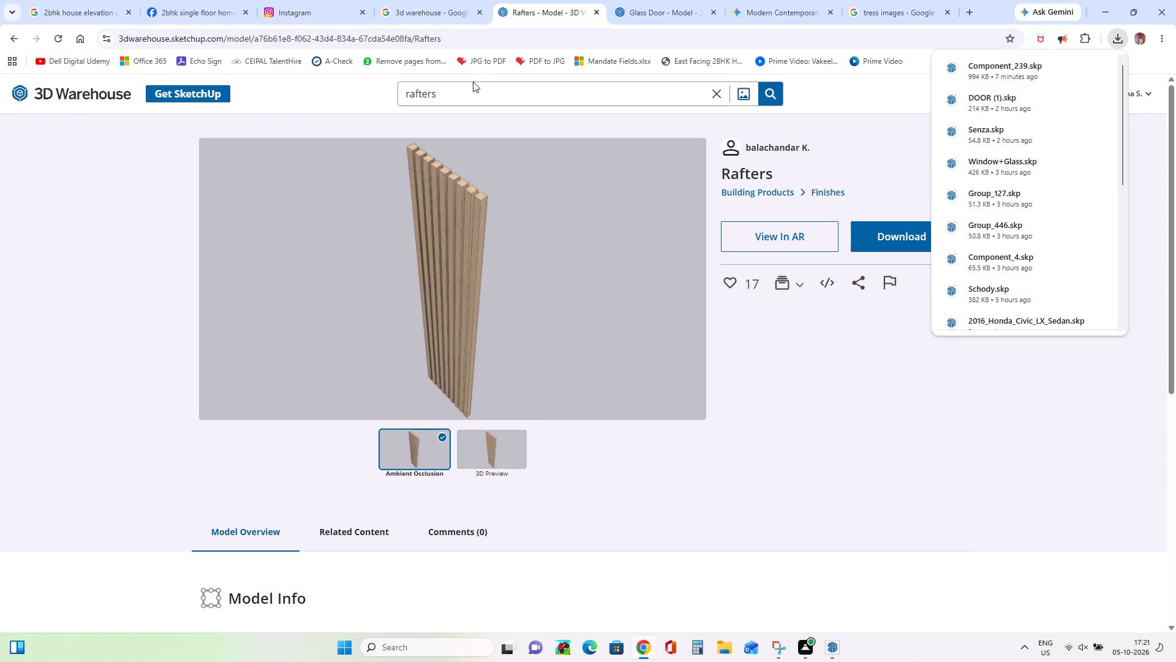
click(449, 93)
key(BackSpace)
key(BackSpace)
key(BackSpace)
key(BackSpace)
key(BackSpace)
key(BackSpace)
key(BackSpace)
key(BackSpace)
key(BackSpace)
key(BackSpace)
key(BackSpace)
key(BackSpace)
key(BackSpace)
key(BackSpace)
key(BackSpace)
key(BackSpace)
key(BackSpace)
key(BackSpace)
key(BackSpace)
key(BackSpace)
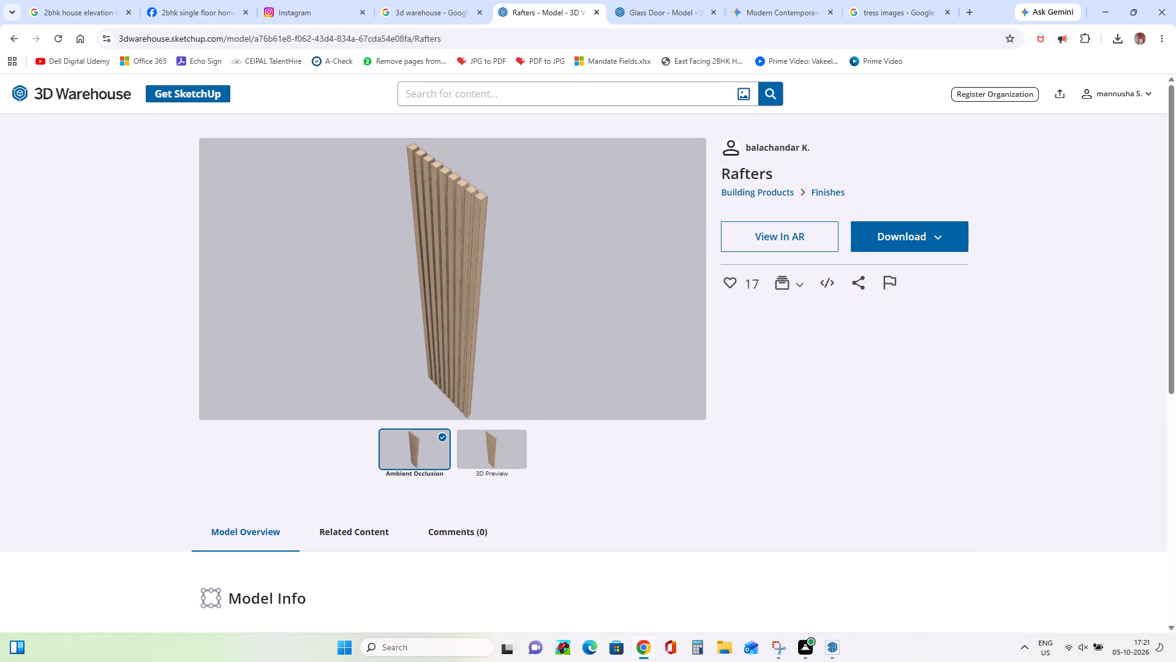
text(grill)
key(Return)
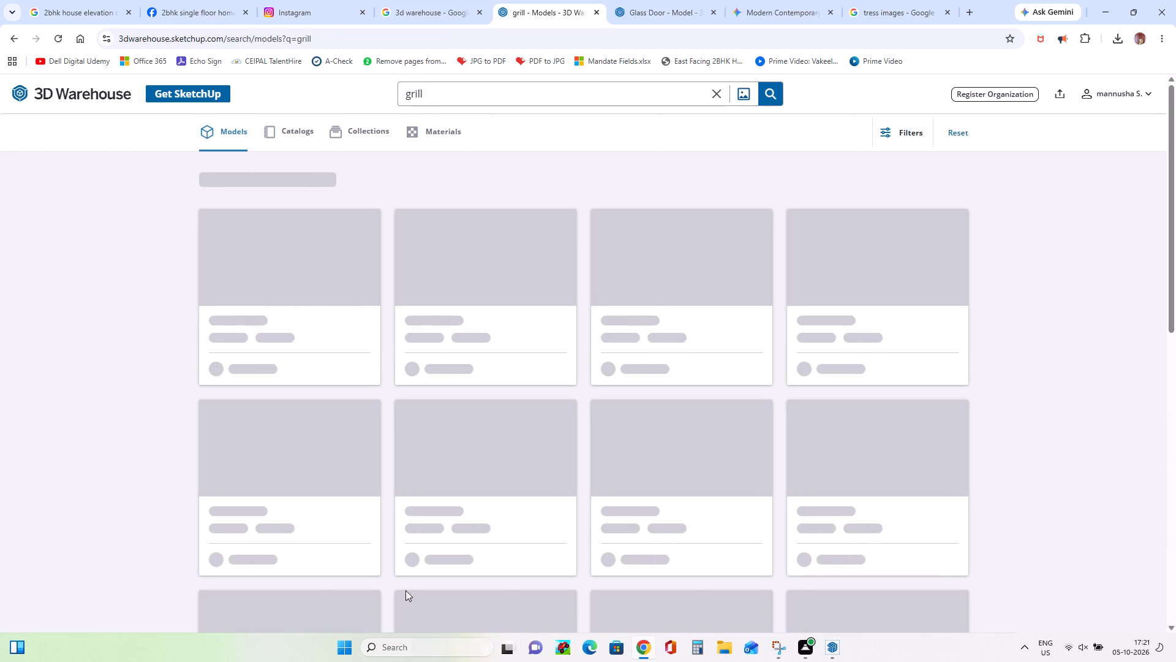
Browse the grill results and download the 40 KB grille model with slim parallel bars and diagonal braces.
scroll(628, 499, down, 3)
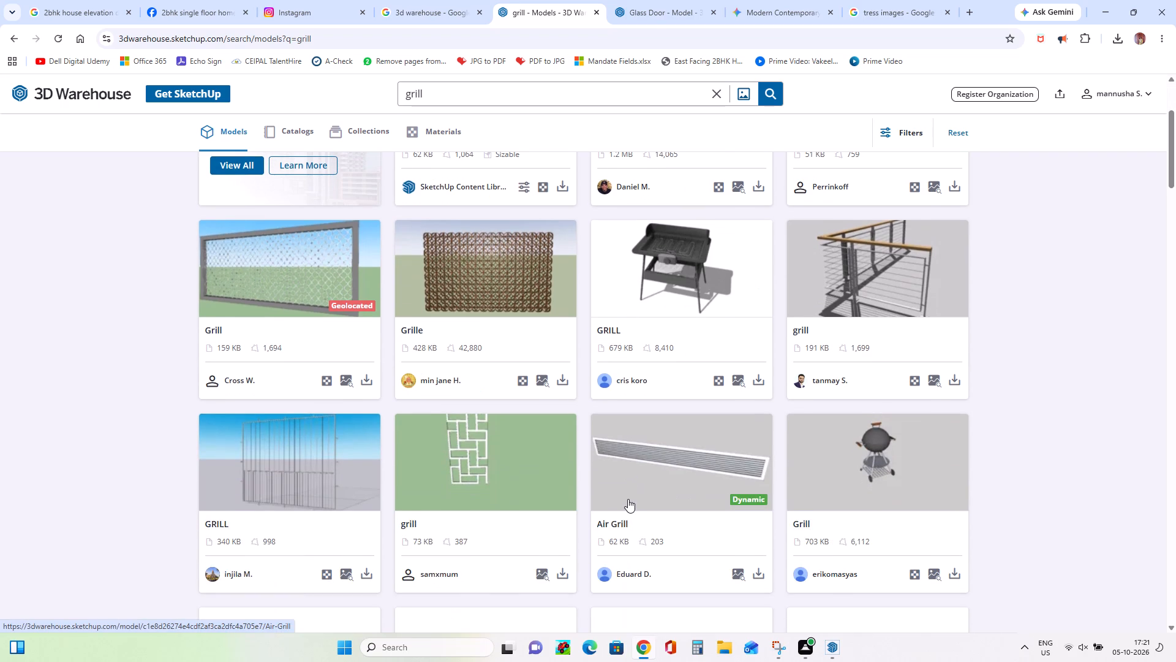
scroll(627, 499, down, 3)
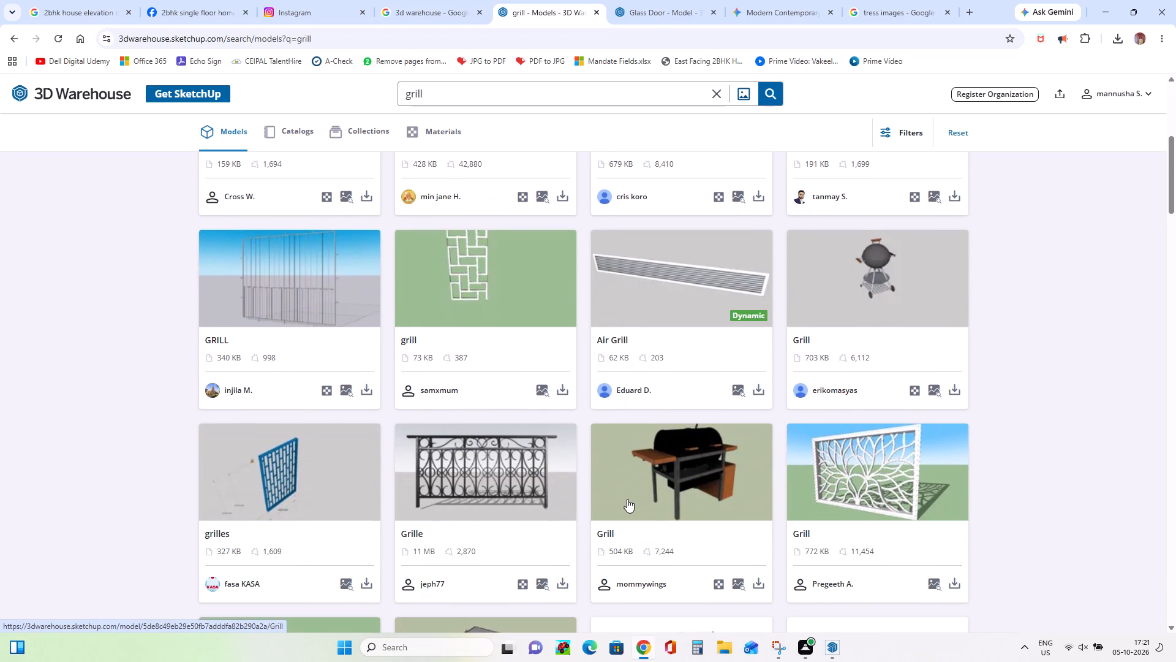
scroll(627, 499, down, 3)
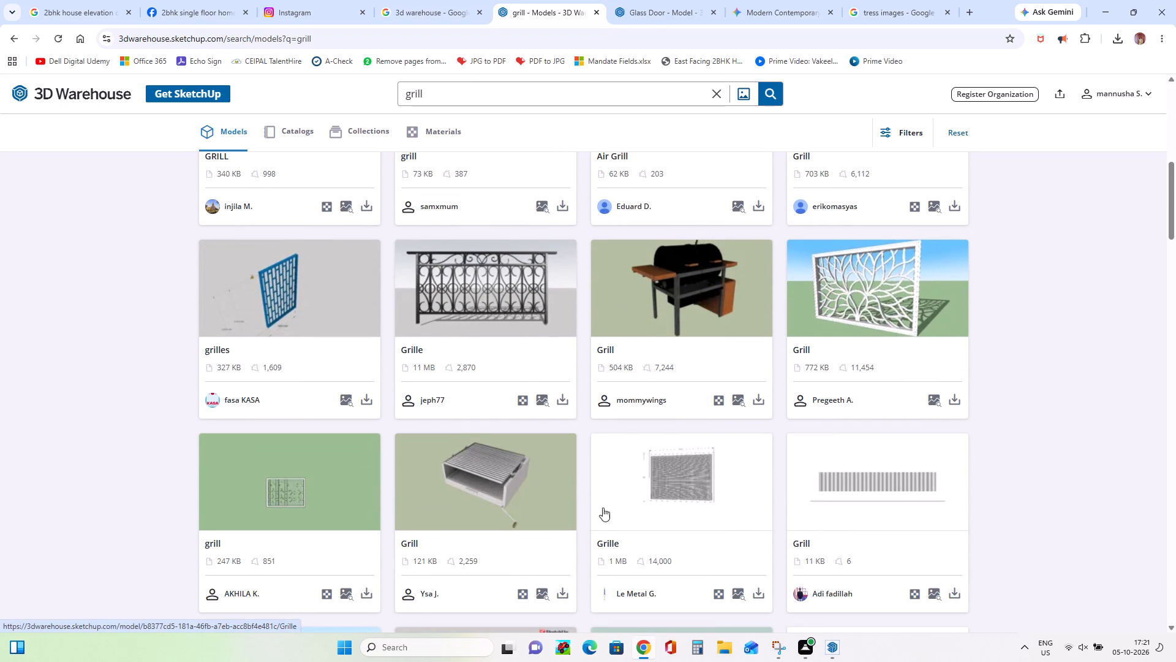
click(287, 491)
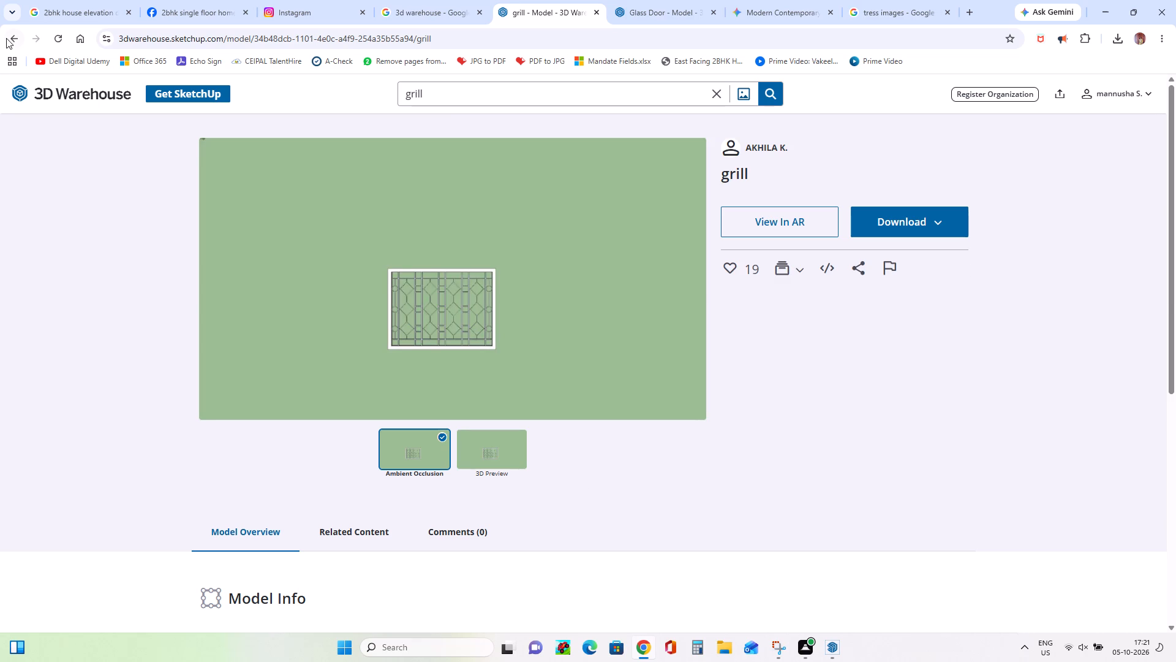
click(12, 42)
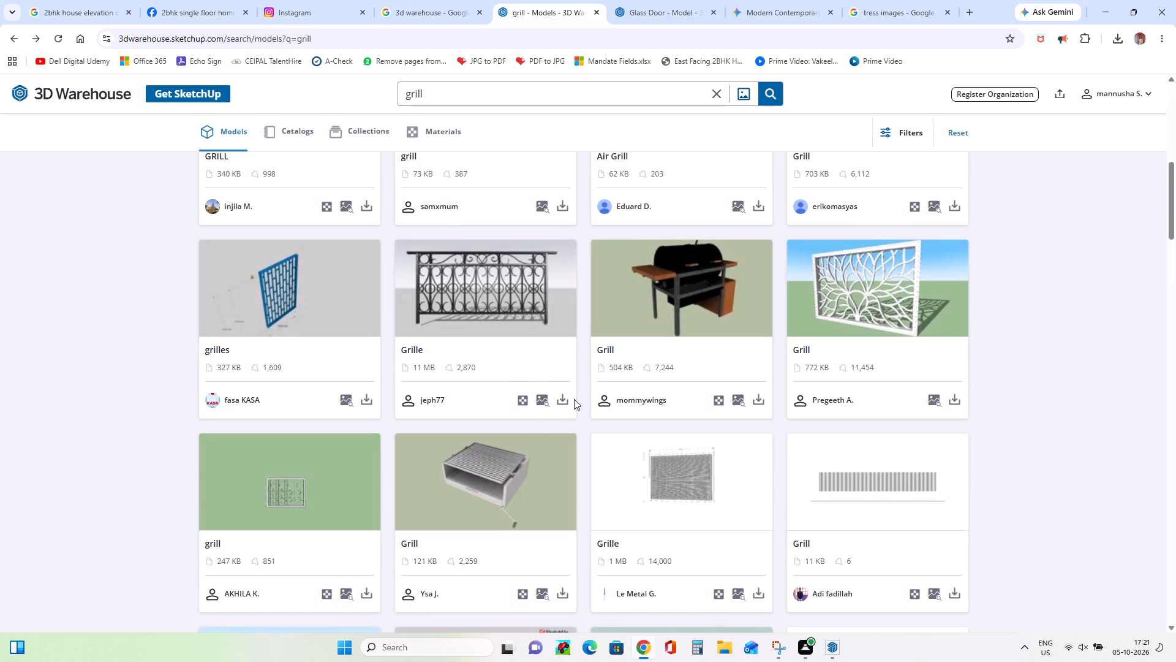
scroll(797, 489, down, 4)
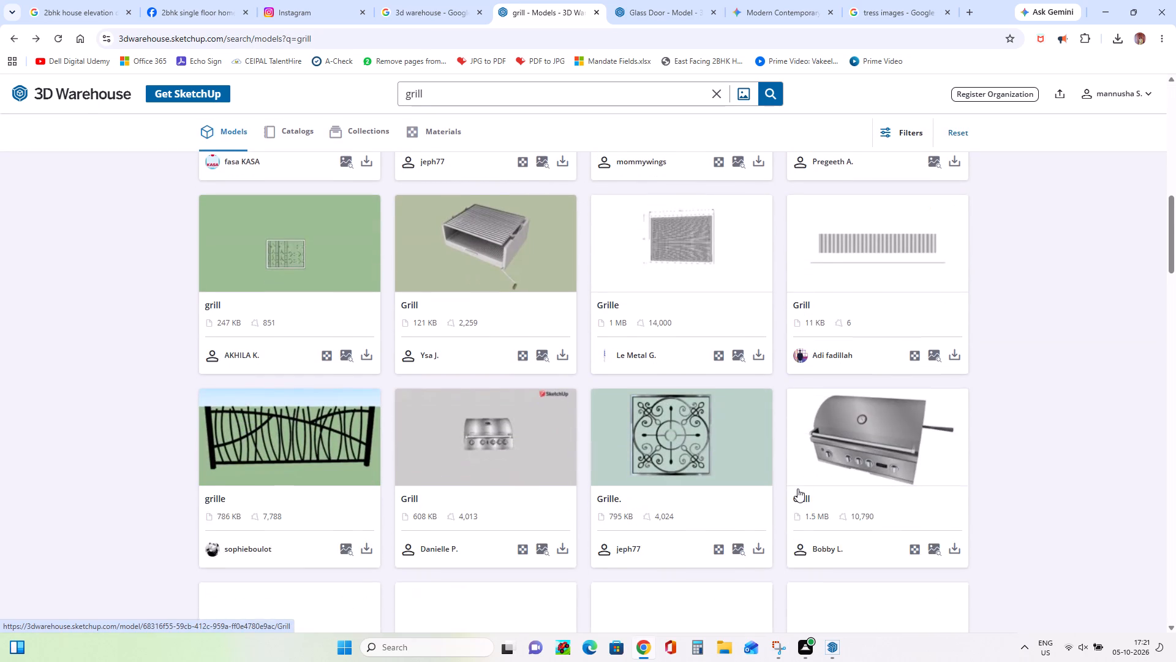
scroll(797, 489, down, 6)
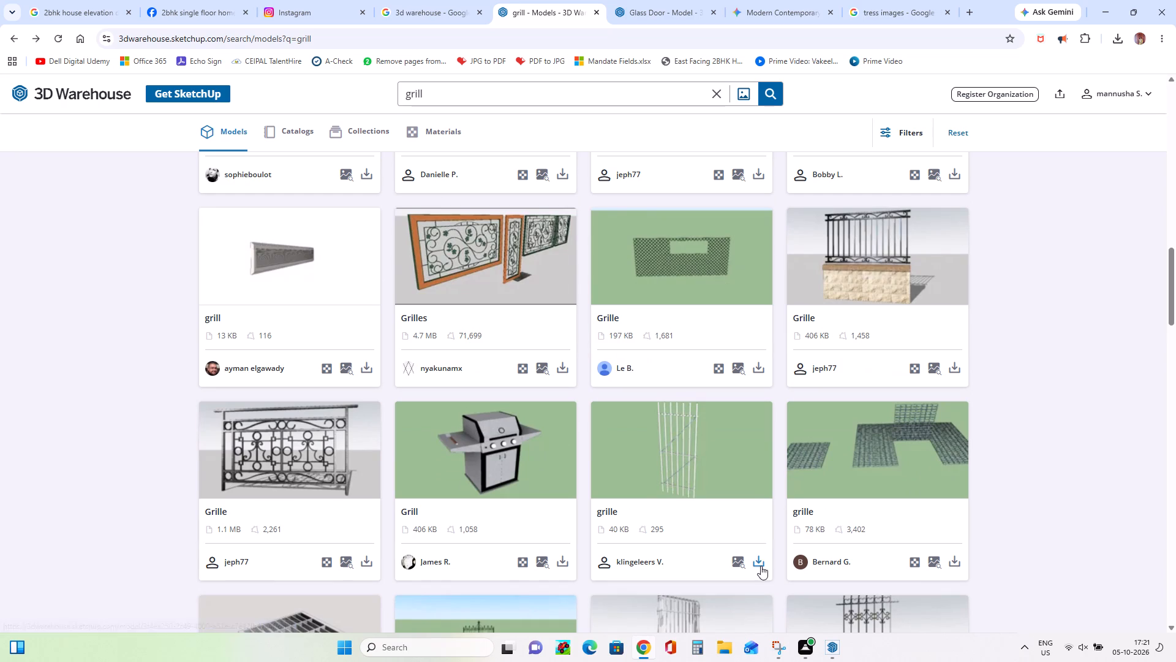
click(758, 567)
click(786, 469)
Switch back to SketchUp, import grille+P1 from Downloads and place it on the yellow parapet at the foot of the raised frame.
click(1108, 10)
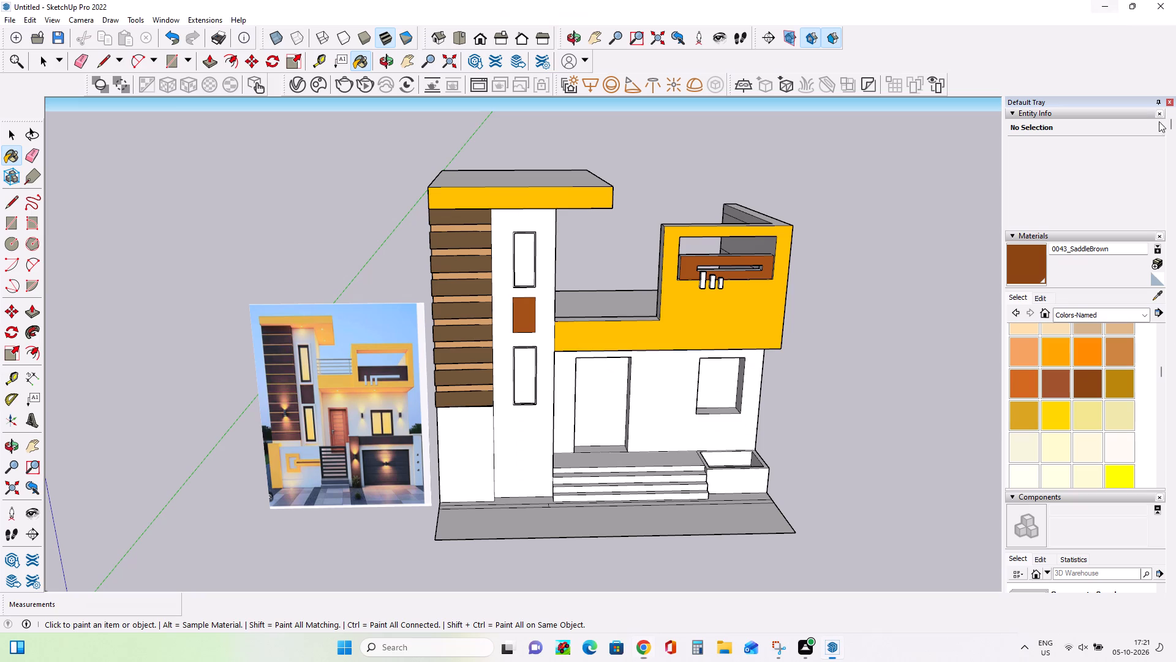
click(11, 17)
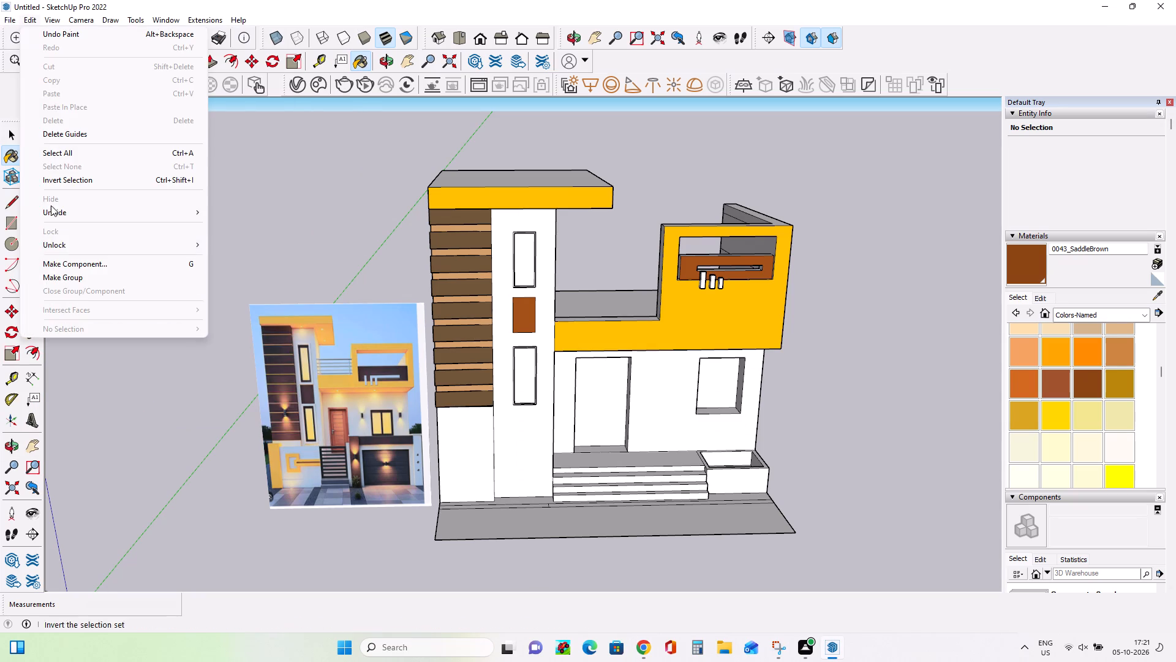
click(40, 234)
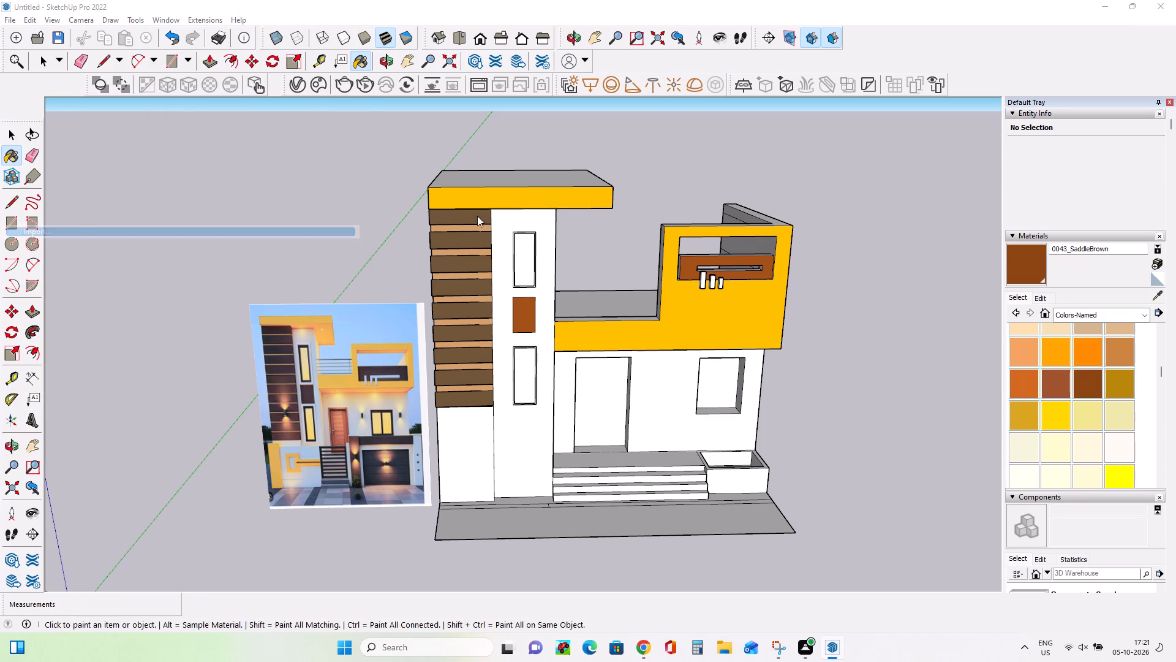
click(519, 275)
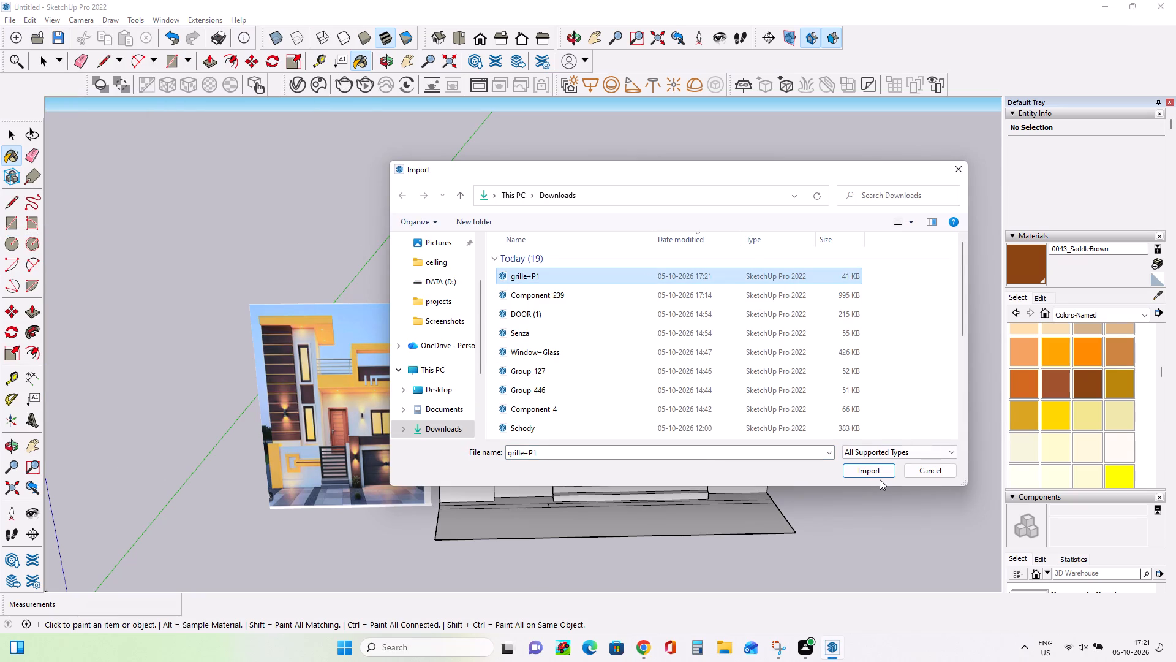
click(880, 479)
click(878, 474)
click(672, 358)
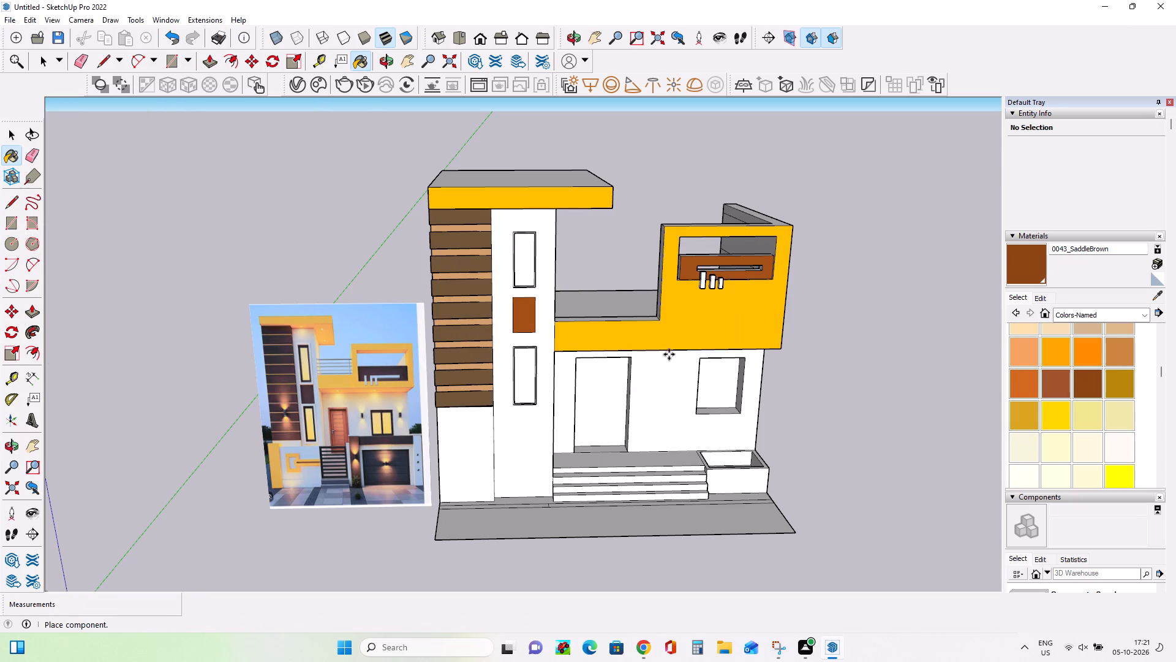
click(659, 322)
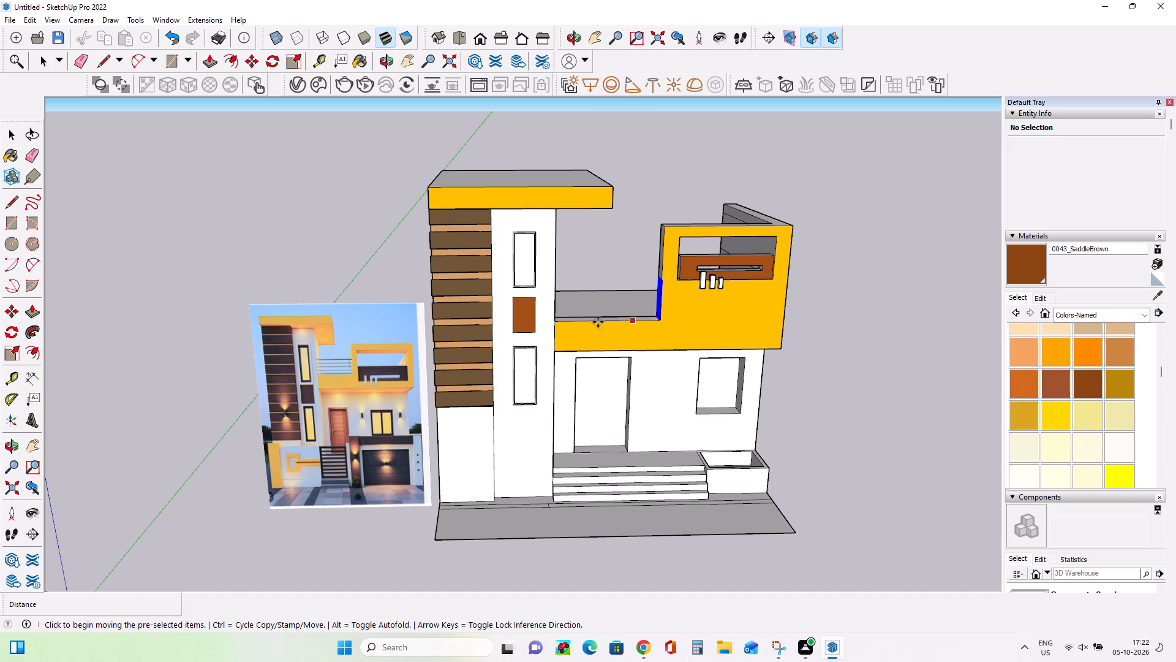
Move the grille about 14' 9" from the parapet corner into the open balcony area between the tower and the raised frame.
middle_drag(652, 295, 666, 310)
middle_click(701, 403)
scroll(652, 276, up, 4)
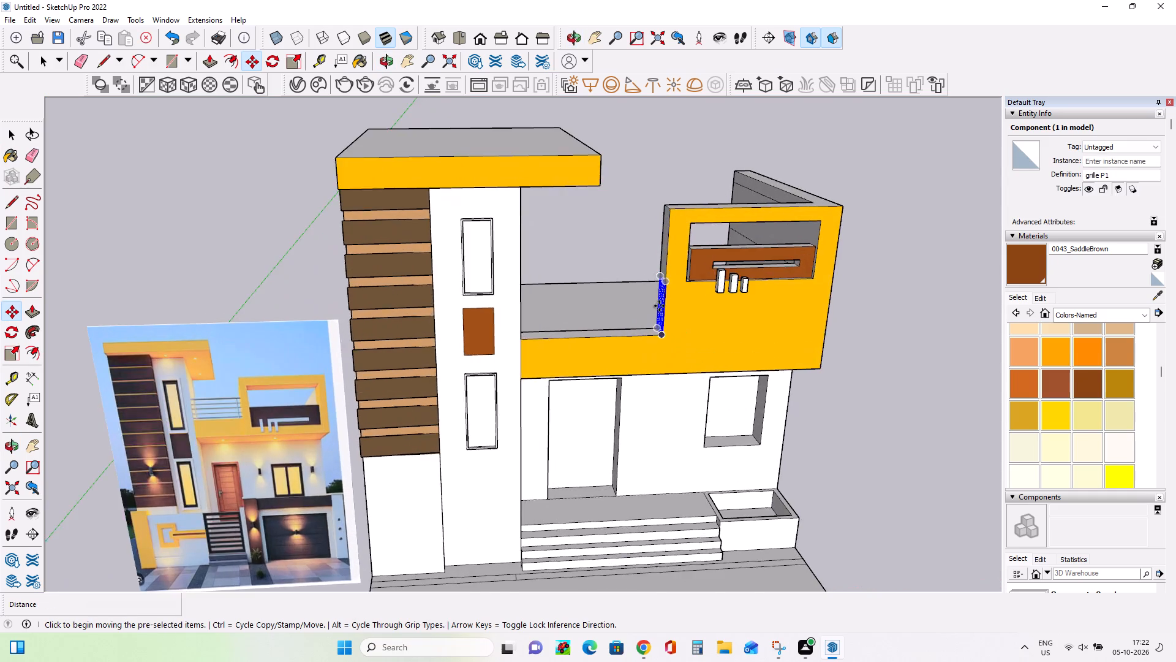
scroll(659, 306, up, 8)
click(666, 384)
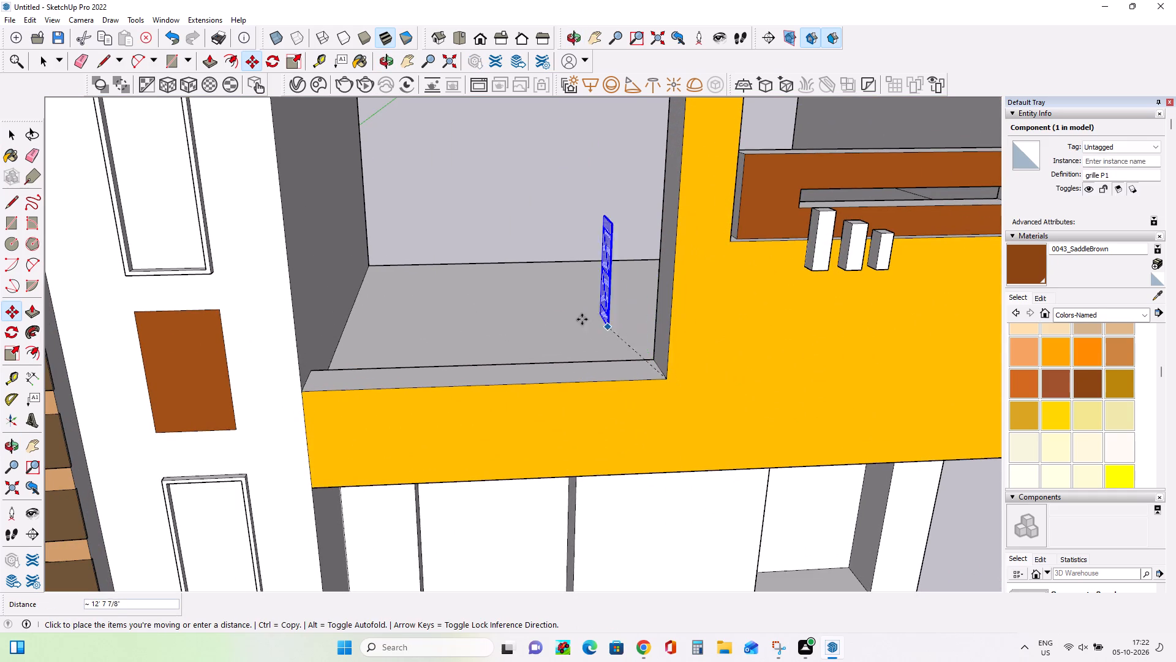
click(556, 315)
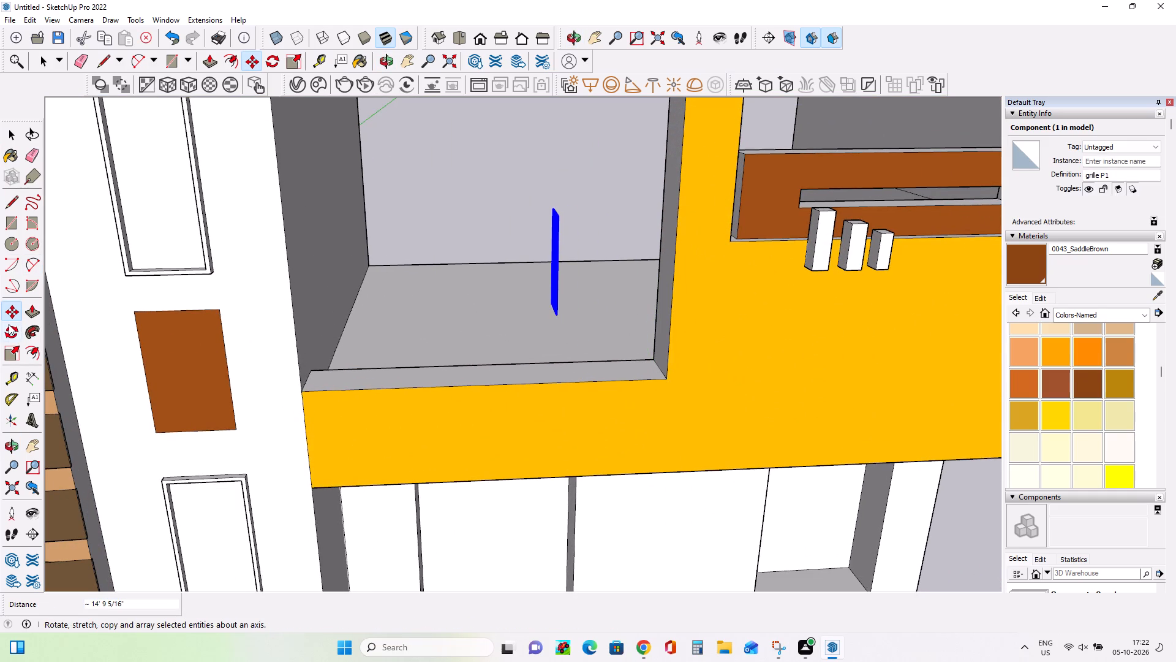
Rotate the grille 90 degrees in the horizontal plane so that it faces the front of the house.
click(9, 324)
click(9, 332)
click(445, 332)
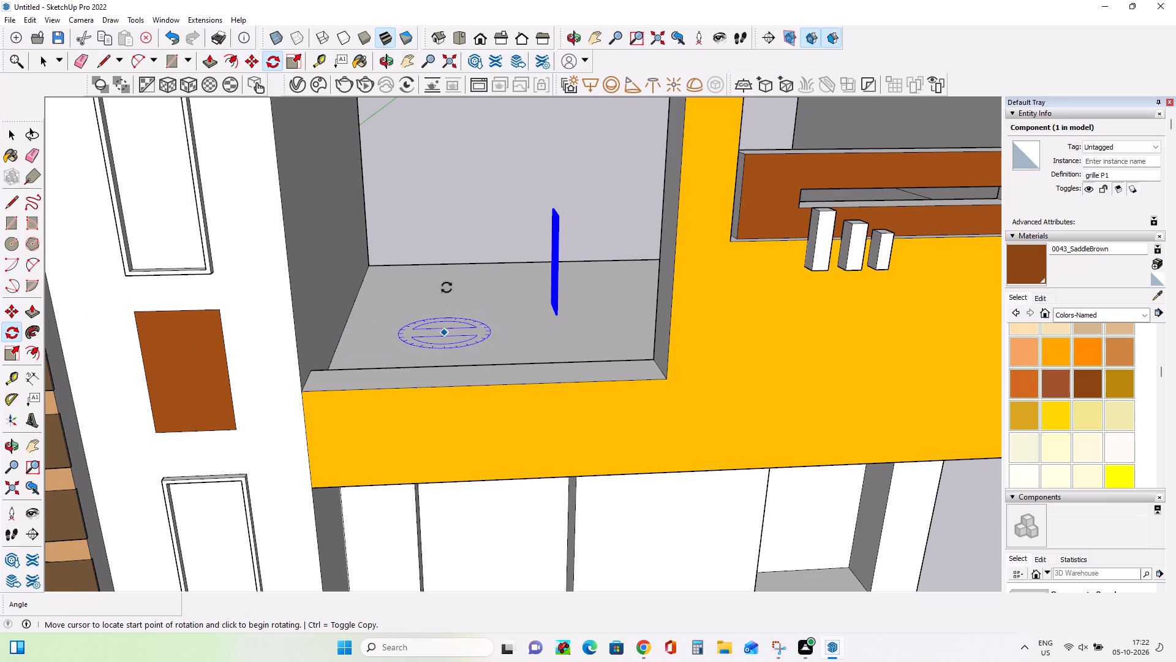
click(442, 262)
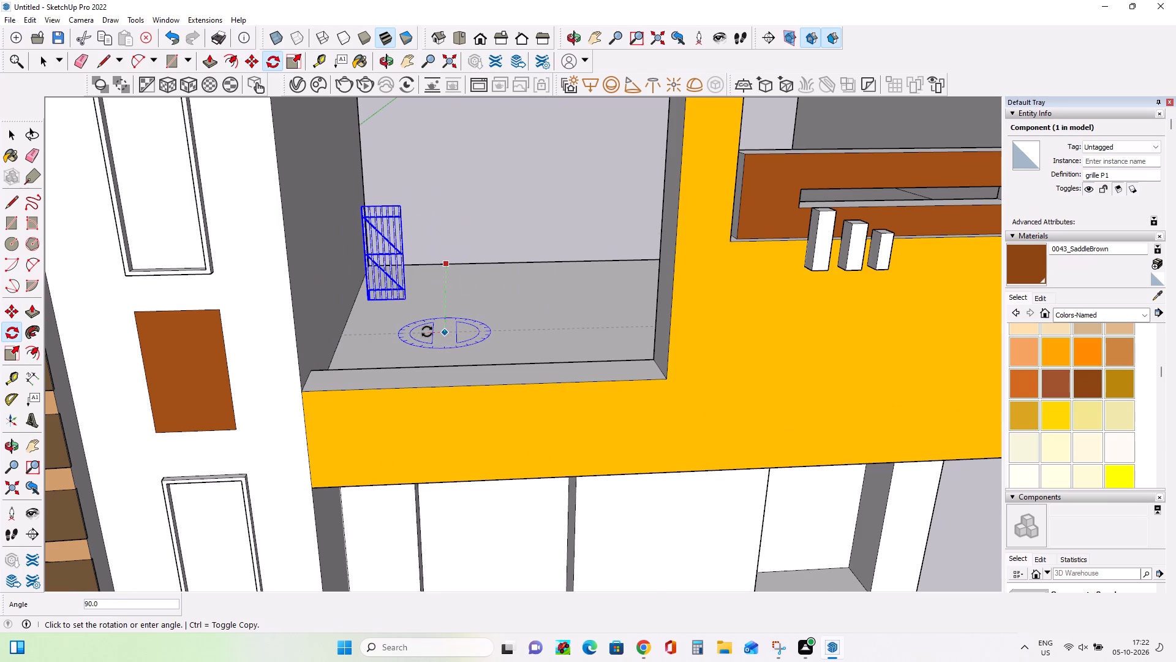
click(421, 333)
Rotate the upright grille 90 degrees in the front plane so that its long bars run horizontally.
middle_drag(506, 362, 518, 341)
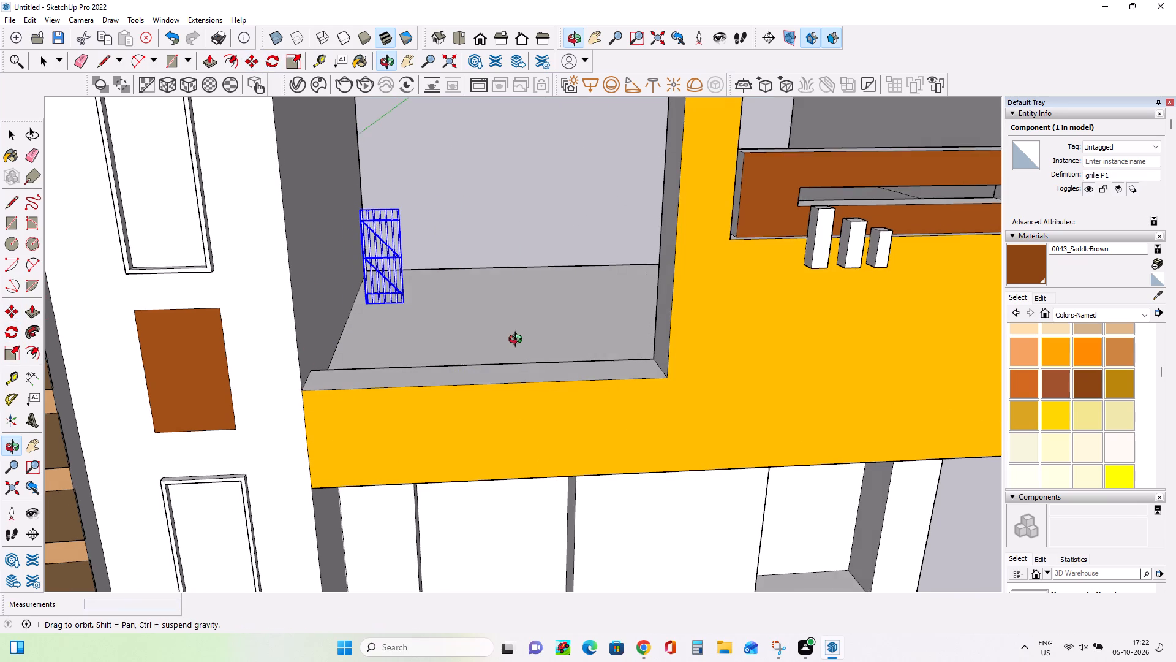
middle_drag(518, 341, 520, 338)
click(385, 269)
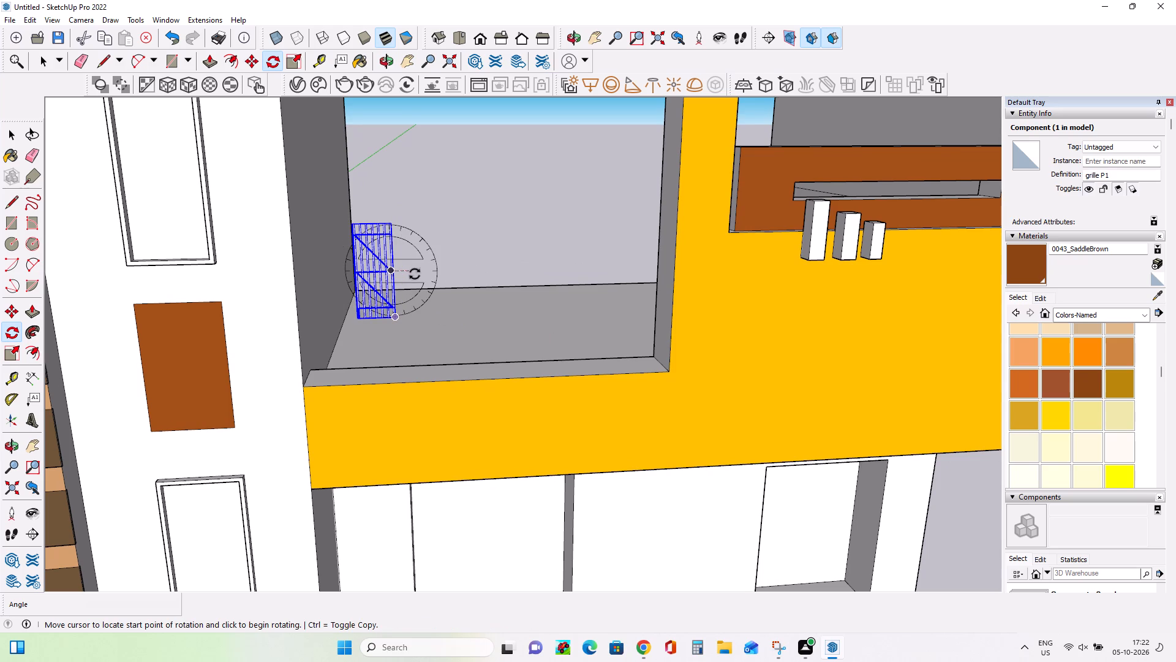
click(429, 277)
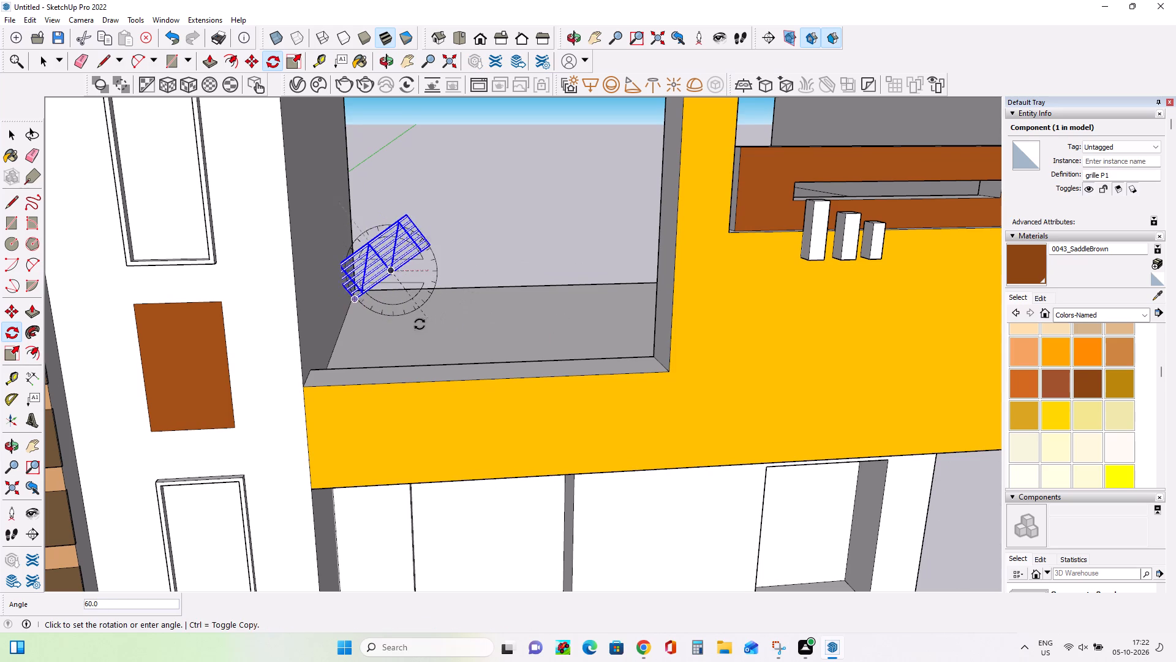
click(392, 325)
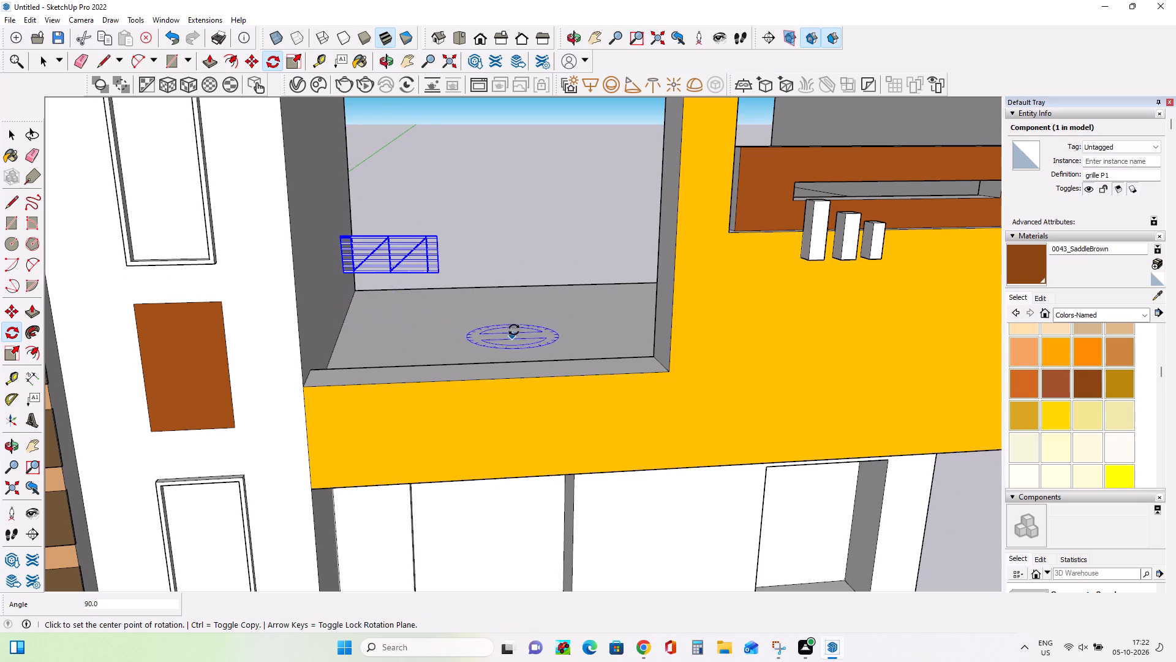
Move the grille by its lower corner onto the front top corner of the yellow parapet where it meets the white tower.
middle_drag(514, 330, 480, 335)
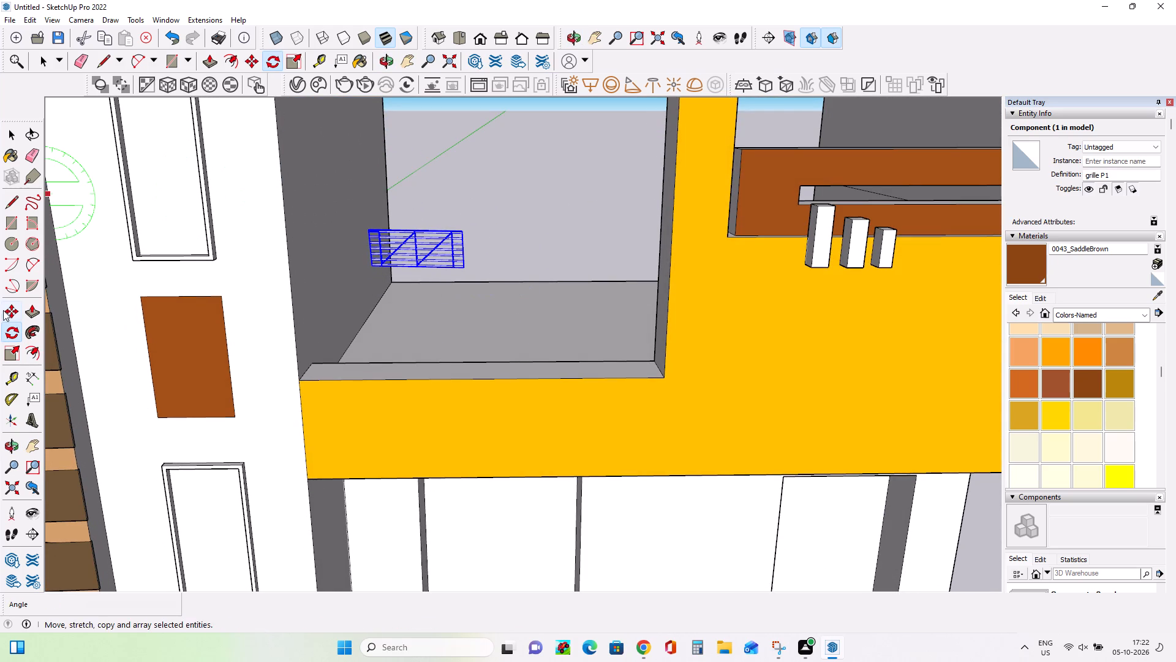
click(3, 310)
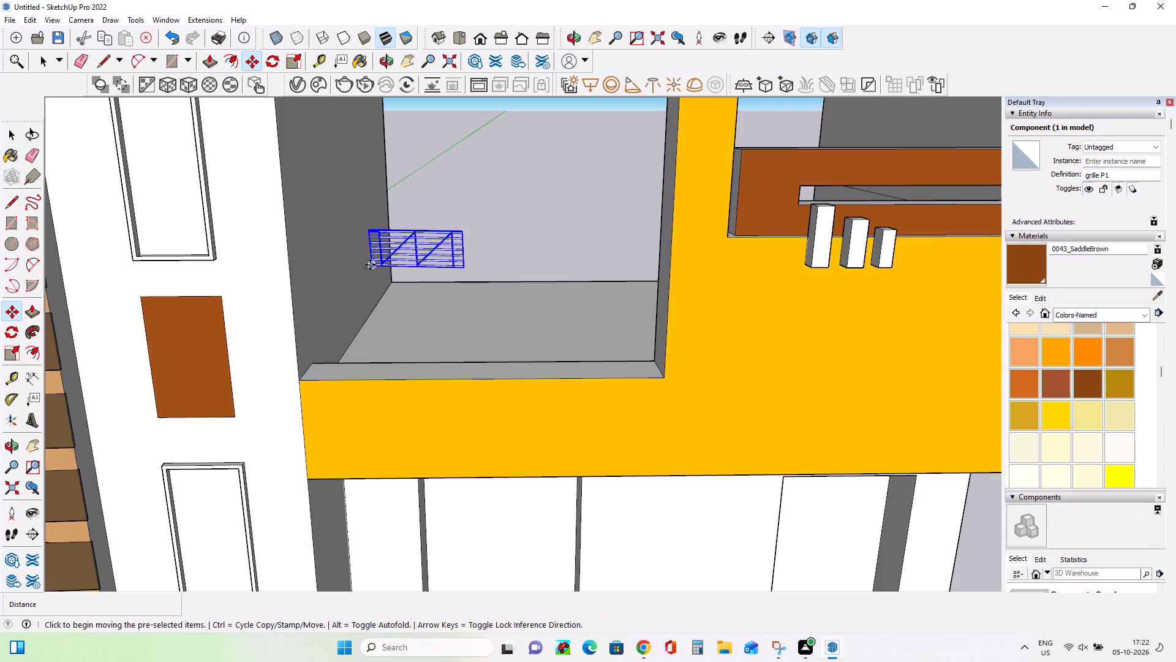
click(370, 265)
click(302, 379)
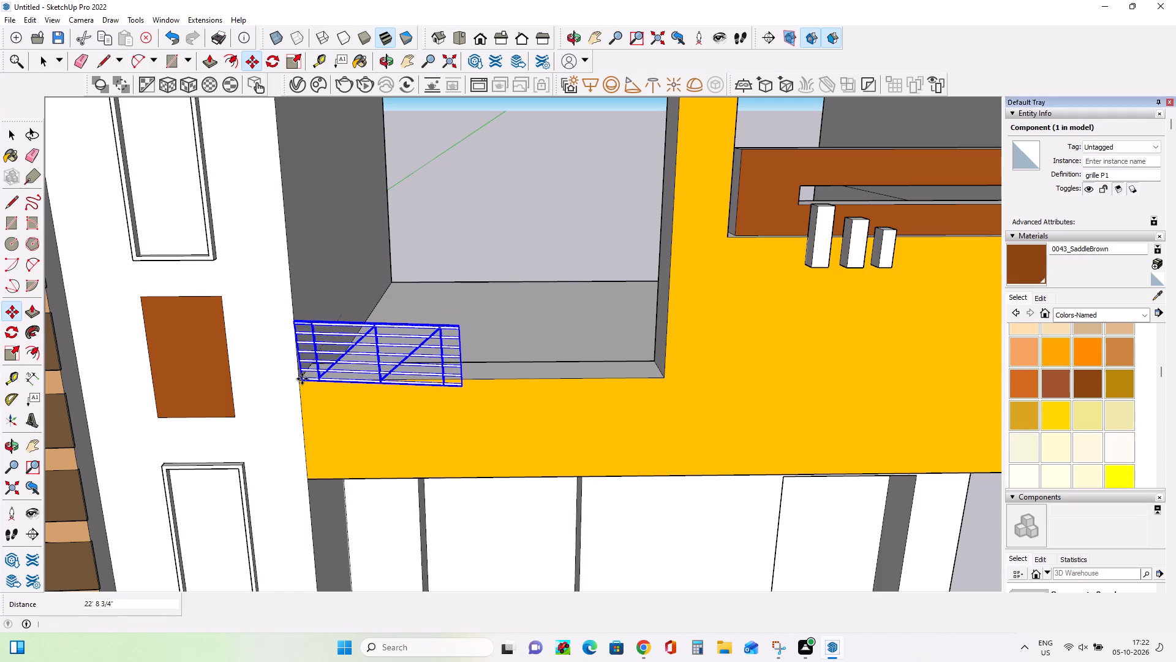
middle_drag(486, 401, 532, 382)
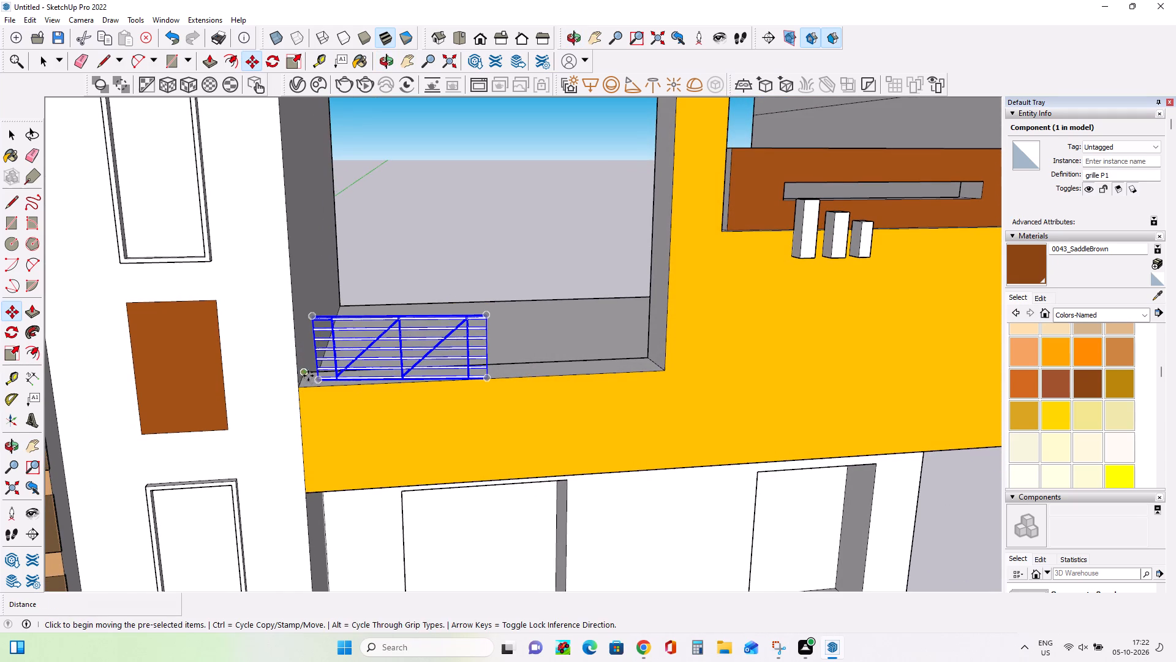
click(317, 380)
click(299, 387)
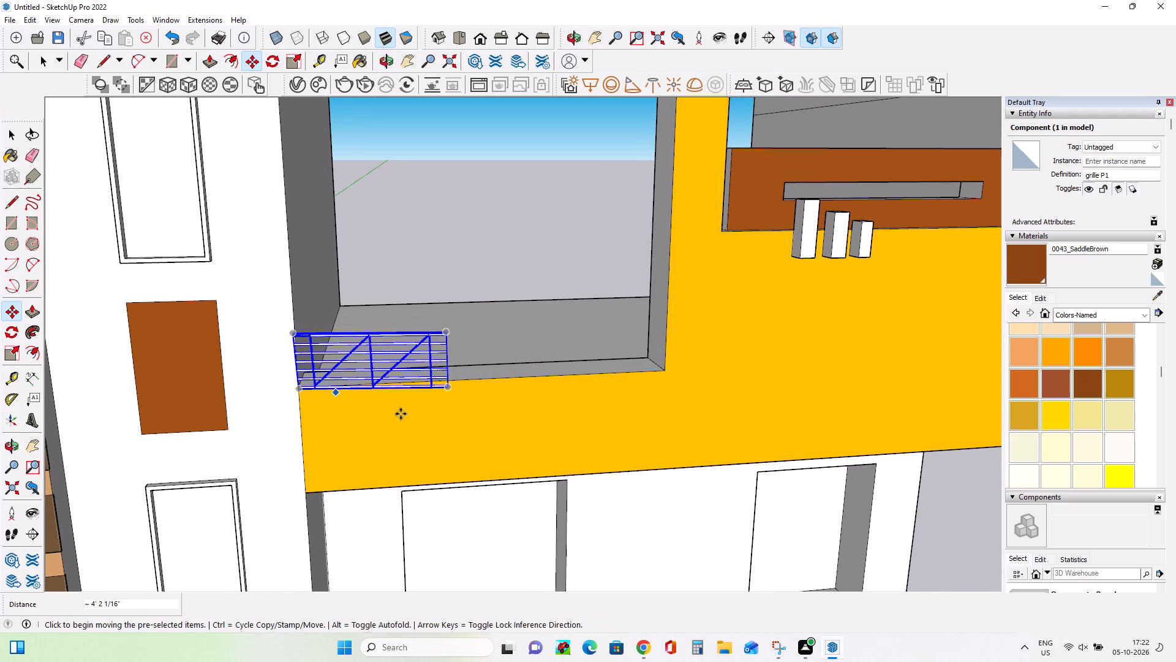
middle_drag(439, 407, 341, 427)
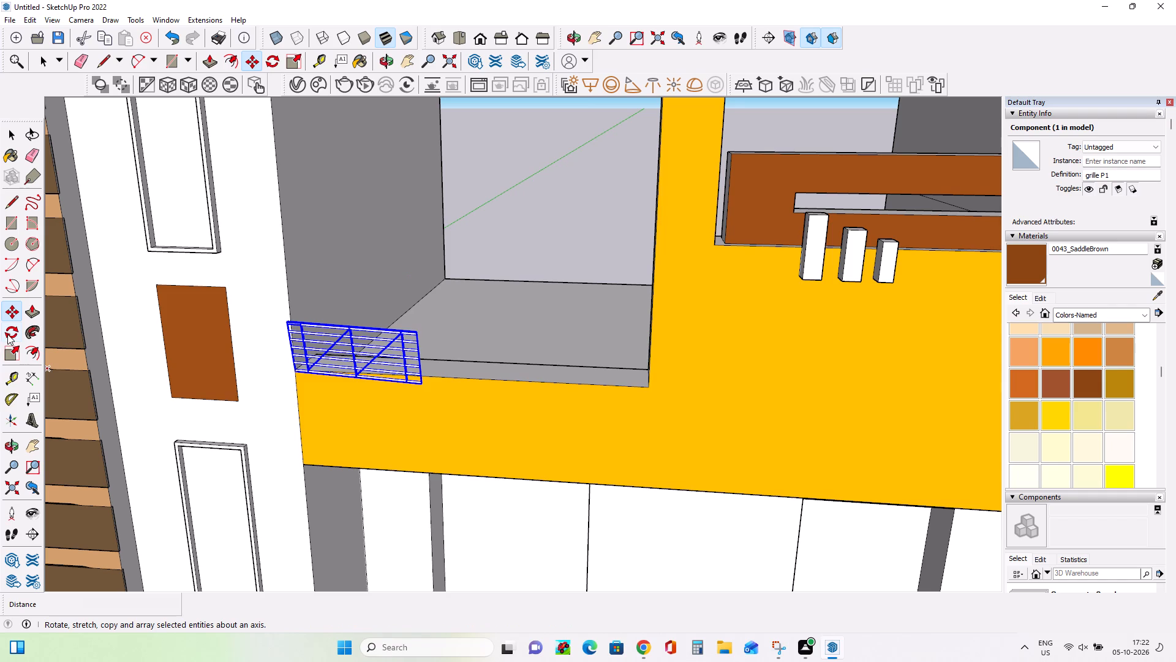
Rotate the grille about 12 degrees in the horizontal plane to align it with the yellow parapet's front edge.
click(7, 334)
click(580, 338)
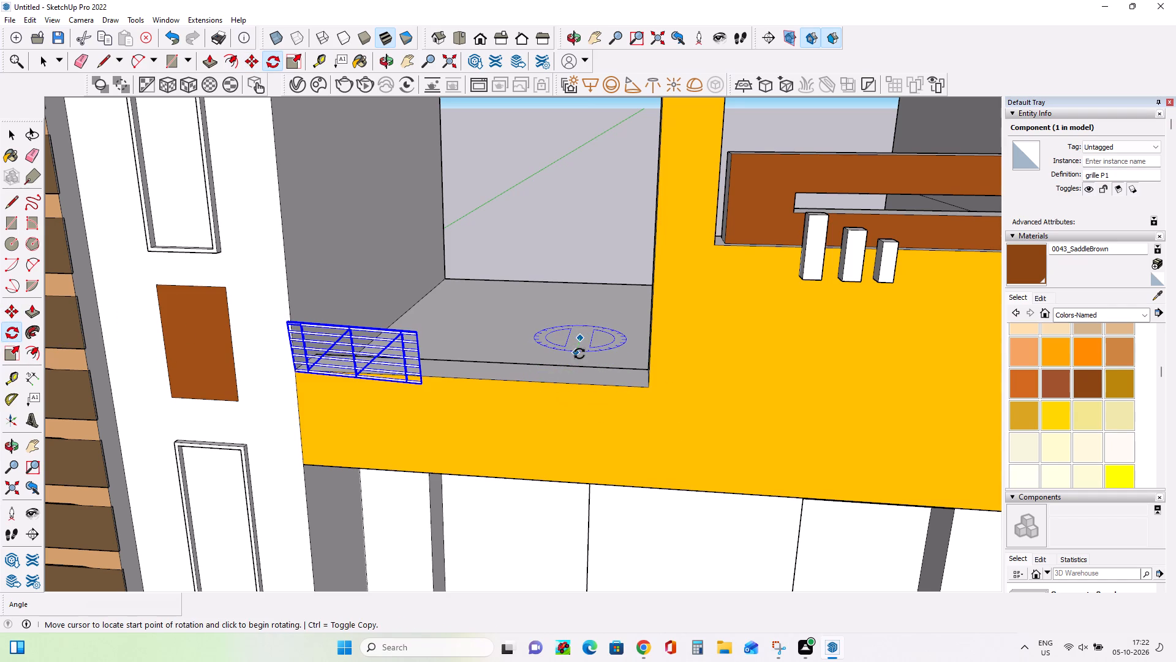
click(579, 354)
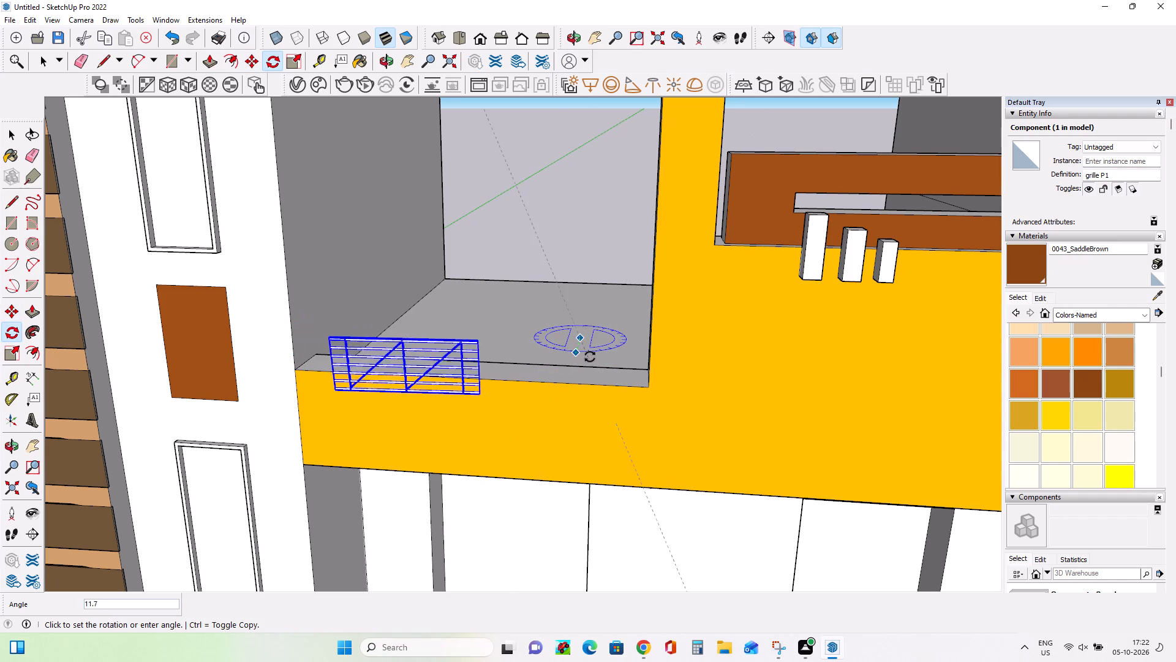
click(586, 357)
Move the grille by its lower corner about 1' 10" onto the parapet's front top corner beside the white tower.
middle_drag(465, 441, 503, 424)
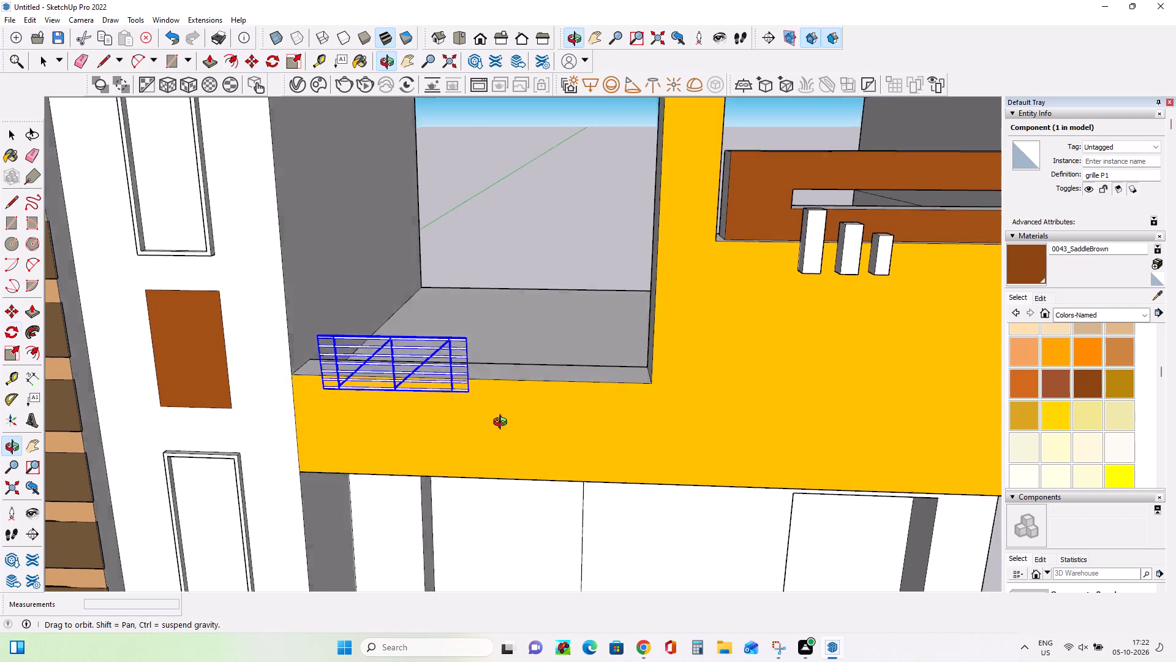
middle_drag(503, 424, 580, 351)
click(10, 310)
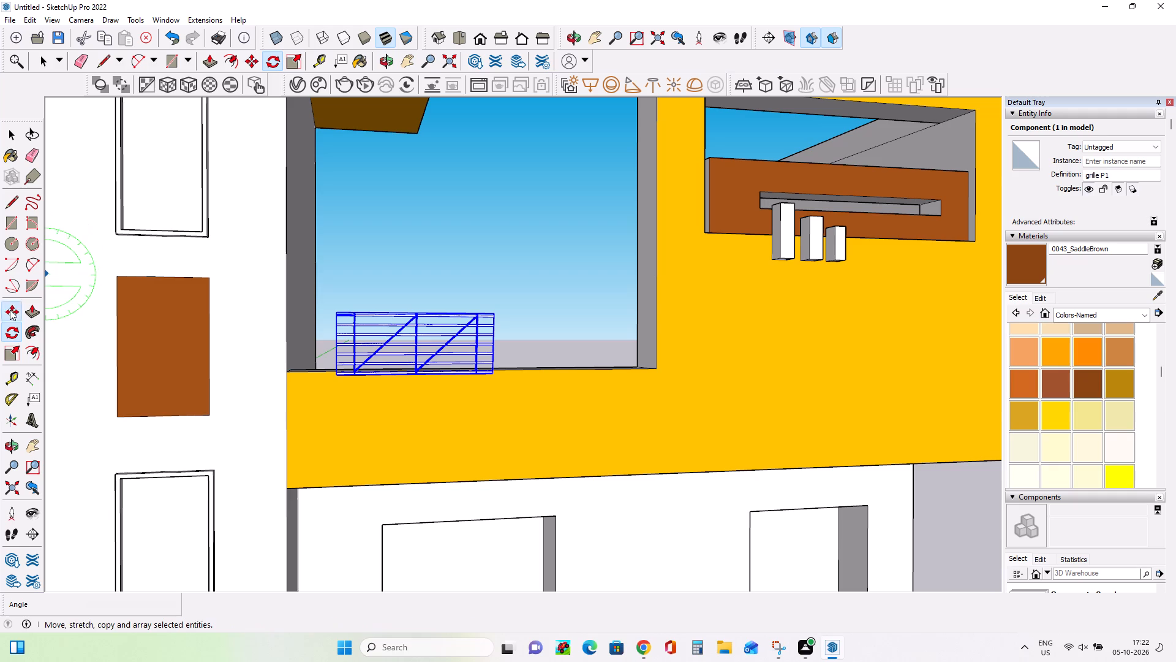
click(338, 376)
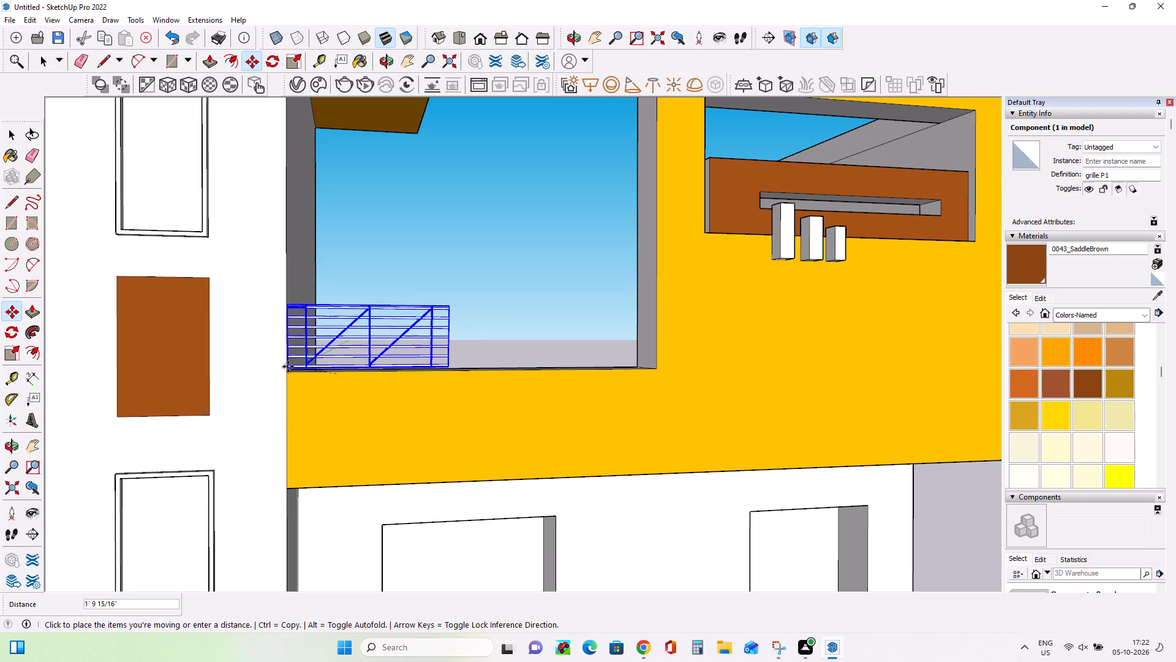
click(292, 372)
Scale the grille upward along its height, keeping its base on the parapet, to make the railing taller.
middle_drag(517, 376, 439, 490)
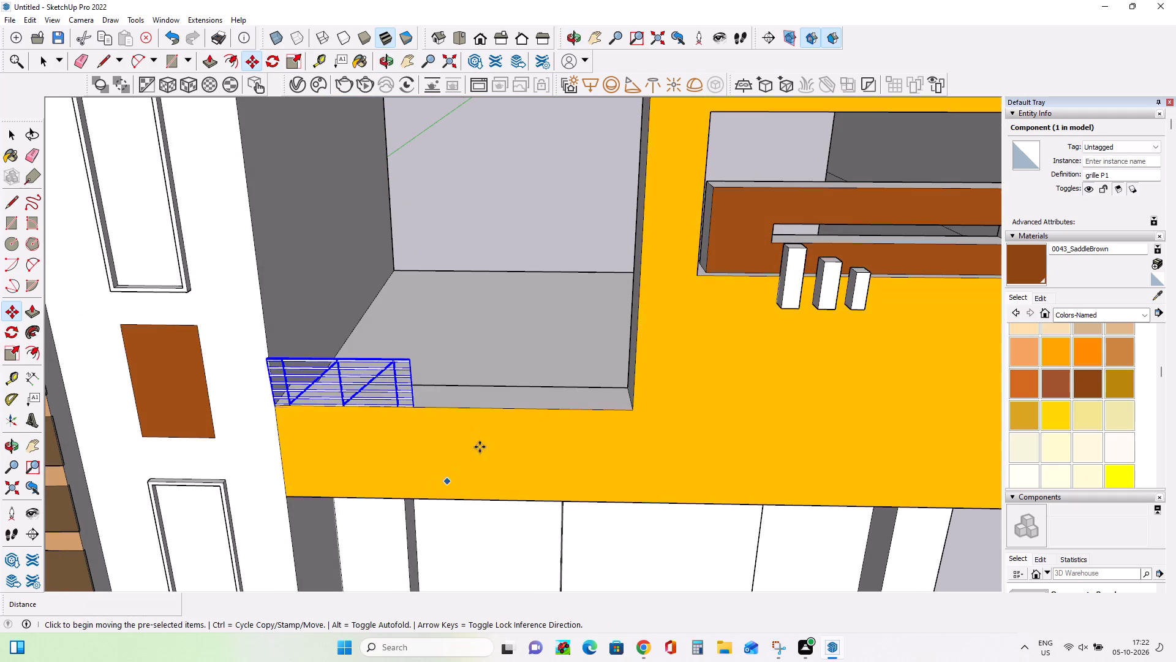
click(16, 352)
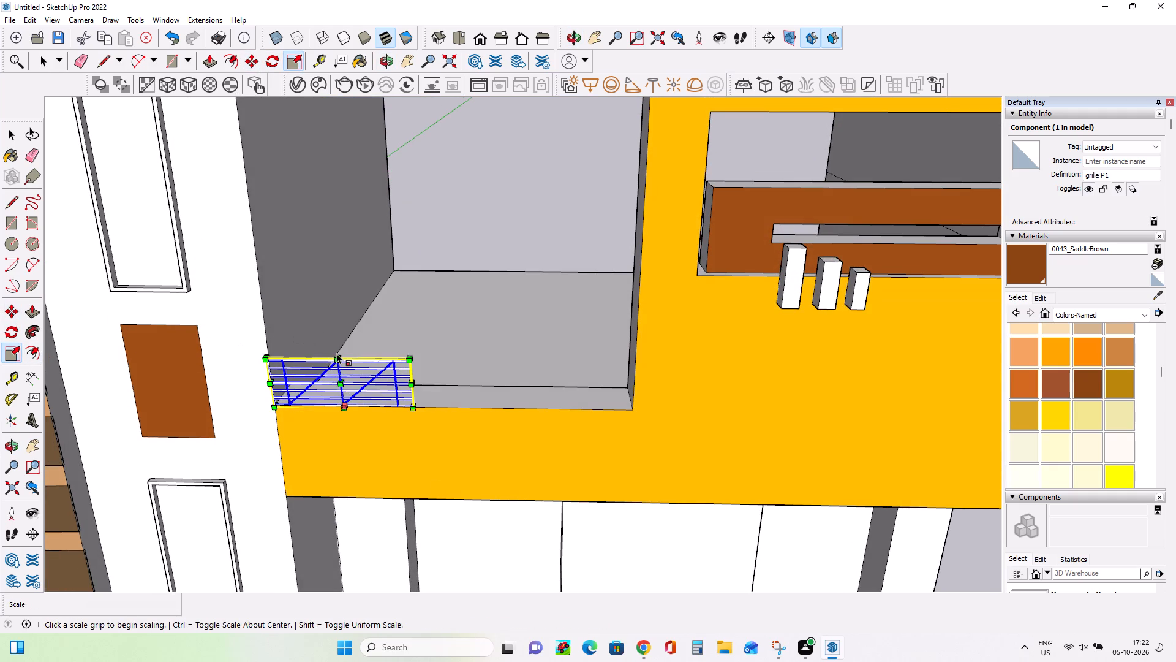
scroll(336, 349, up, 9)
middle_drag(347, 371, 358, 426)
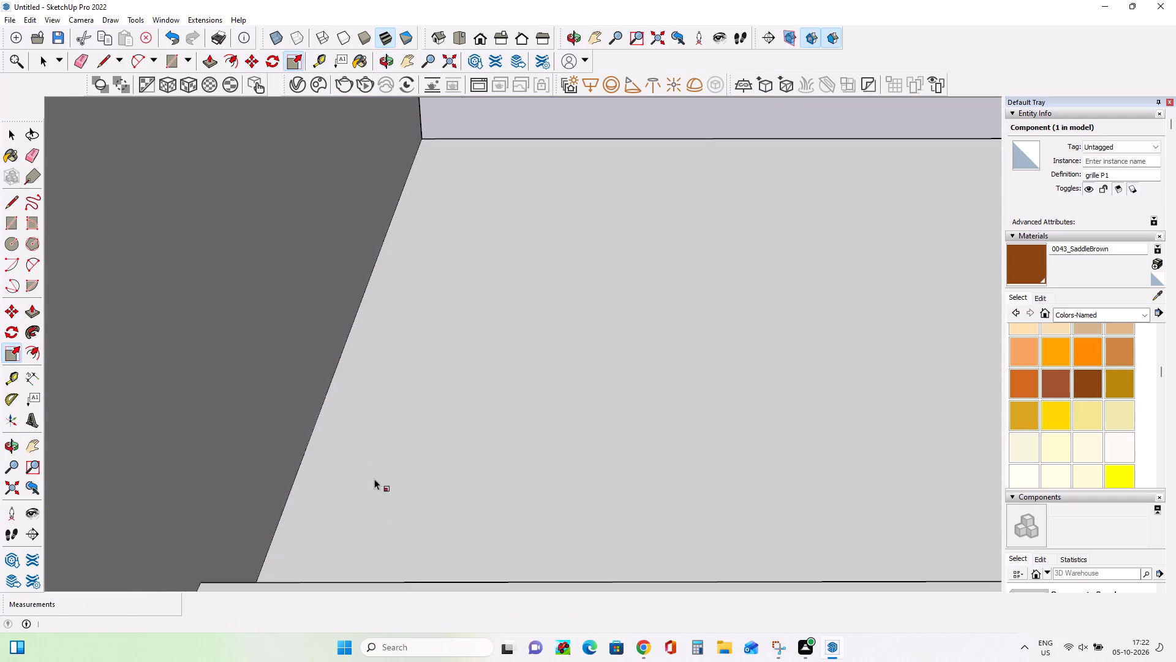
scroll(371, 401, down, 8)
scroll(387, 446, up, 4)
middle_drag(387, 475, 388, 513)
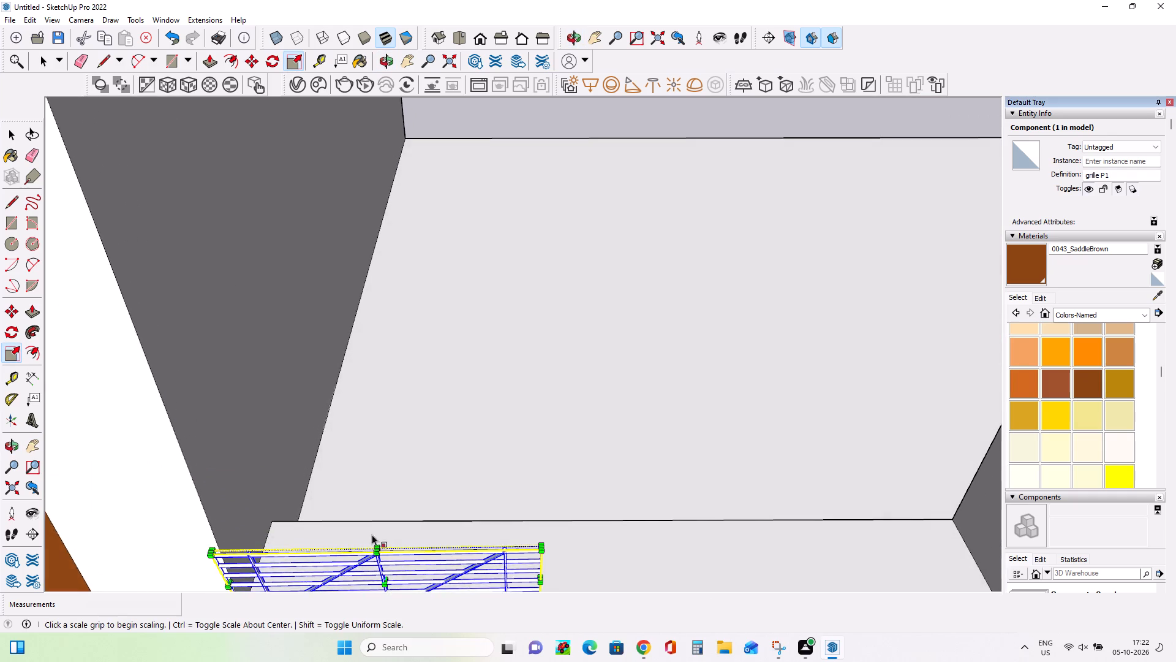
scroll(363, 561, up, 8)
click(387, 539)
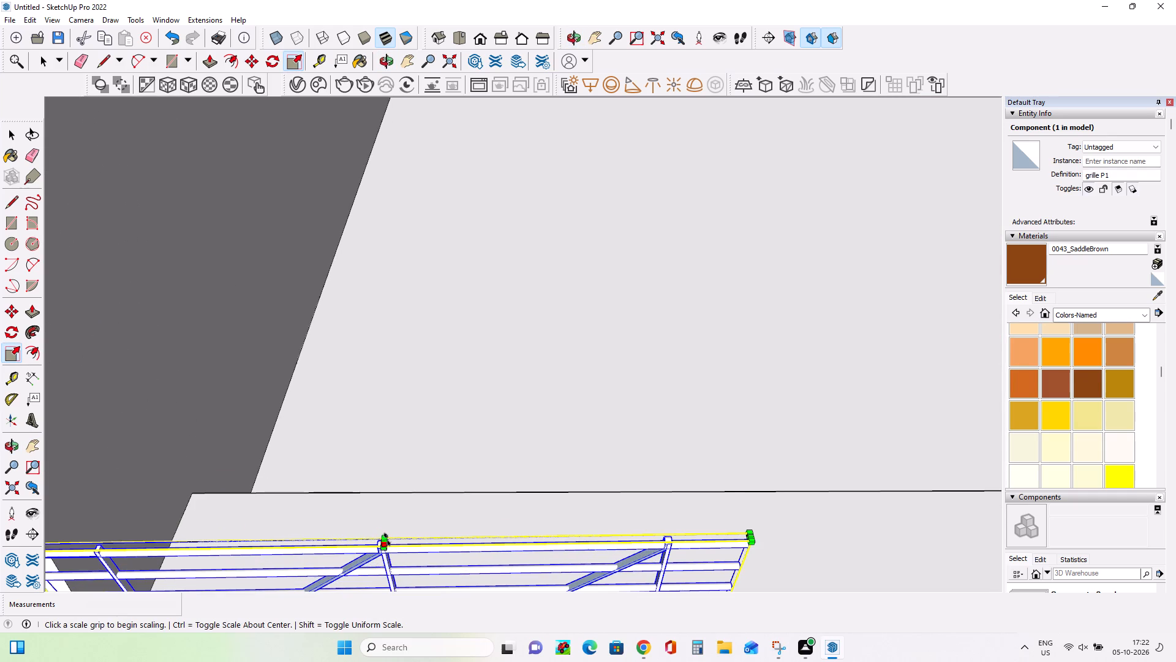
click(372, 313)
Scale the grille lengthwise by about 2.57 so that it spans the parapet from the tower to the raised yellow frame.
scroll(600, 336, down, 3)
scroll(562, 281, down, 3)
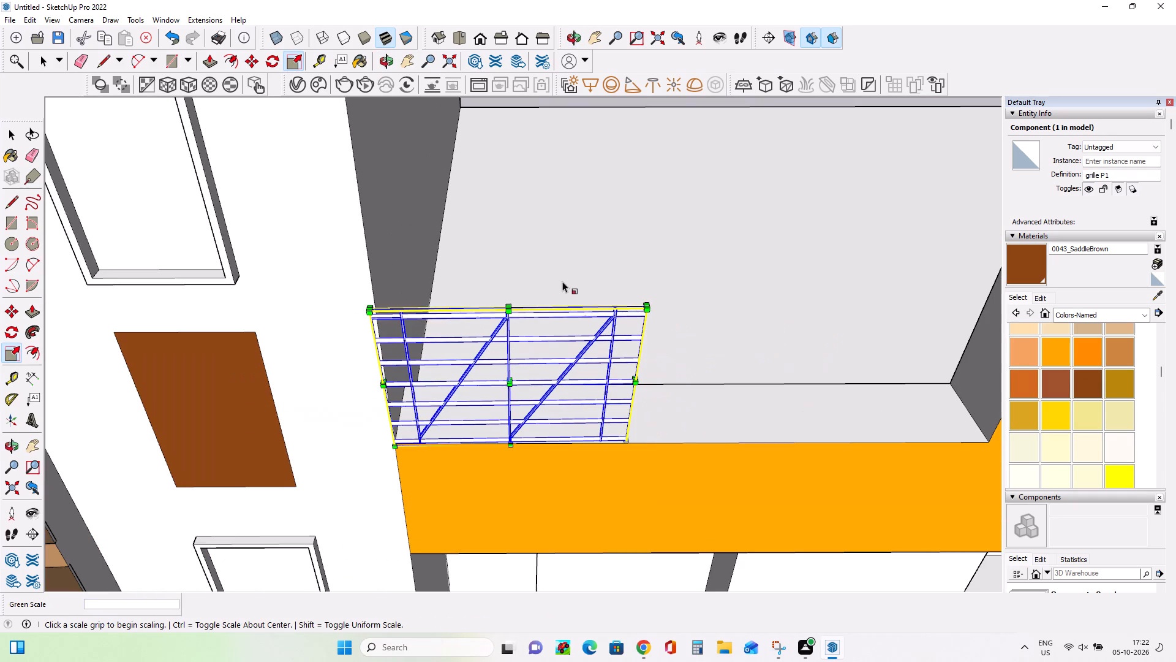
middle_drag(634, 306, 666, 243)
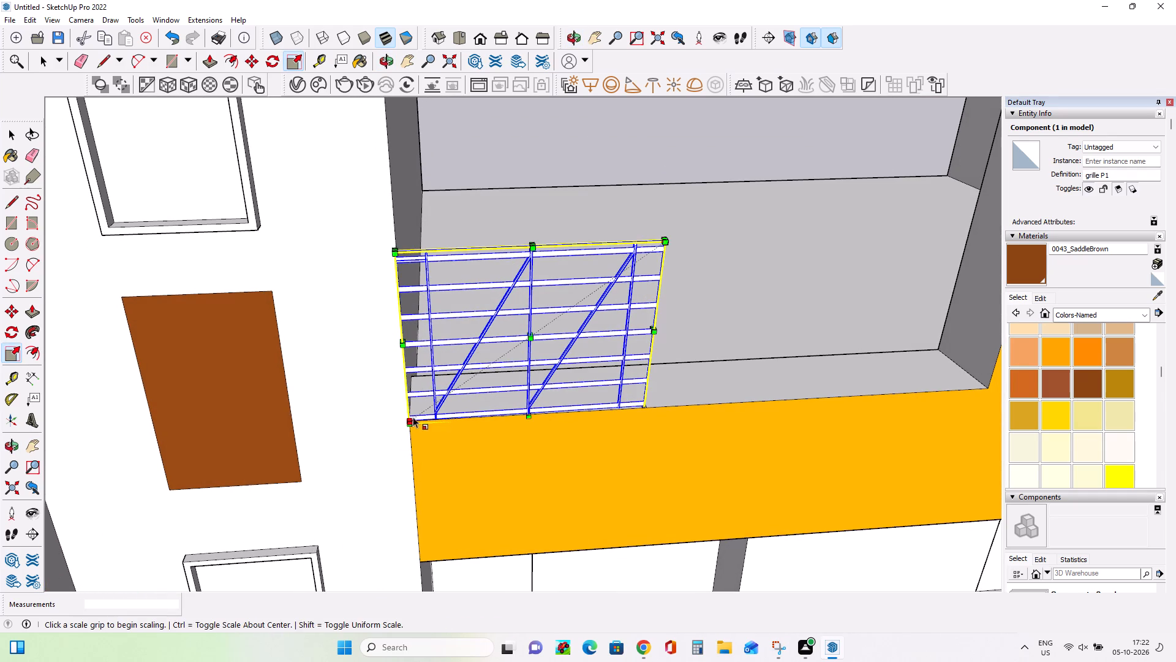
middle_drag(420, 390, 267, 320)
middle_drag(637, 360, 519, 362)
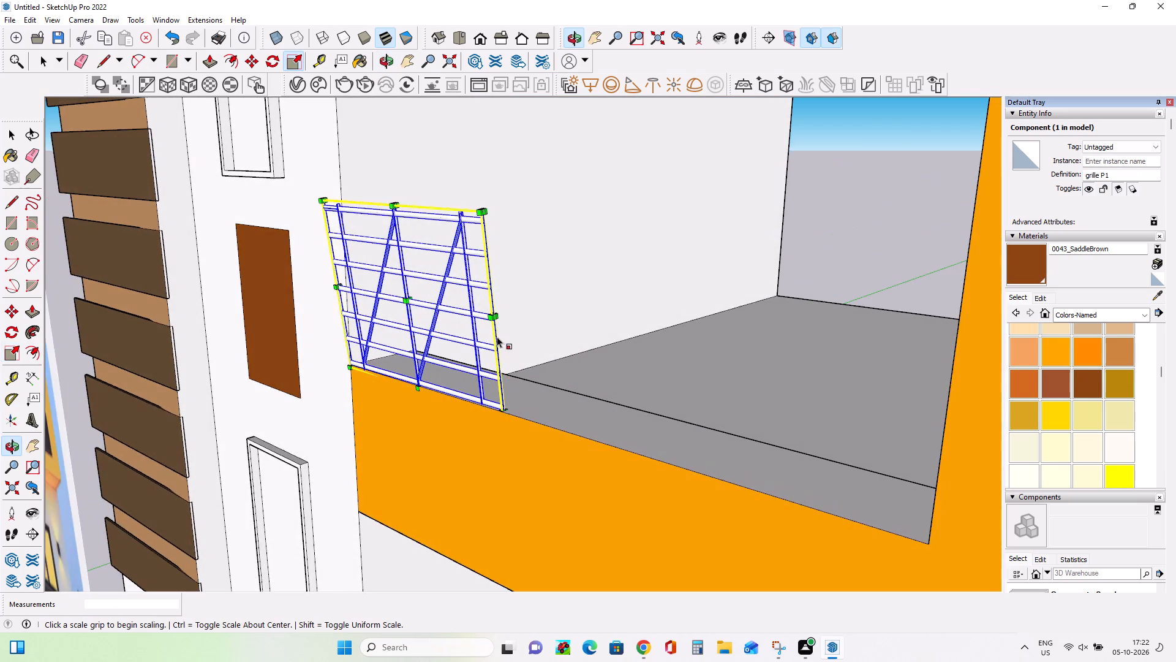
scroll(493, 321, up, 8)
click(496, 303)
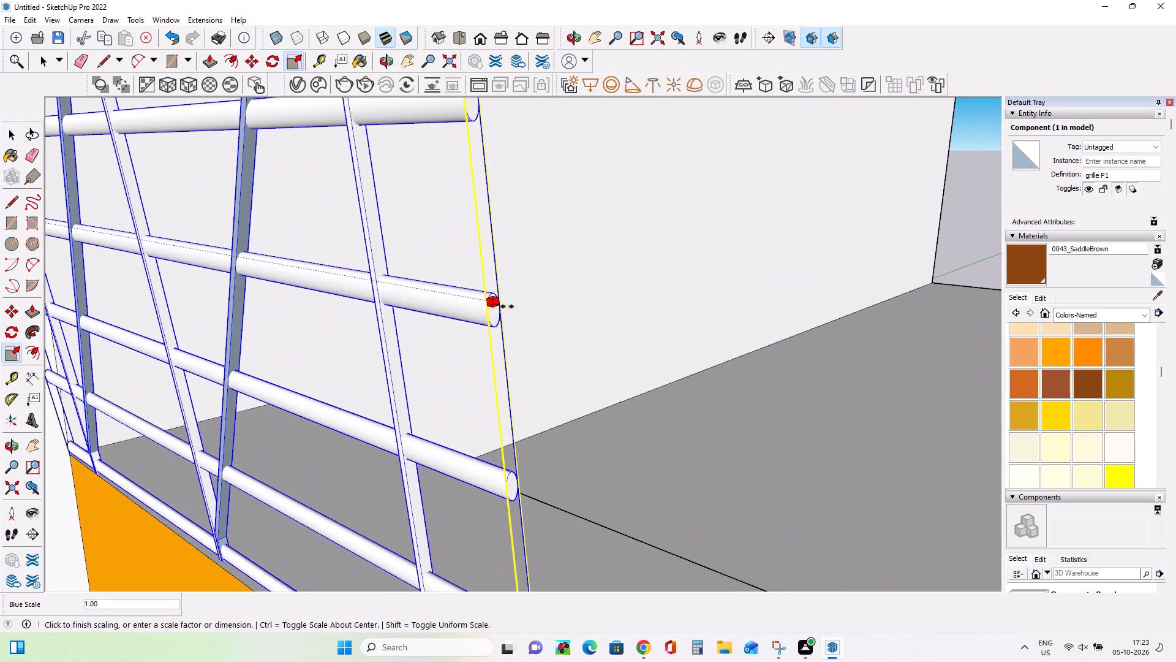
scroll(605, 334, down, 20)
scroll(605, 334, down, 7)
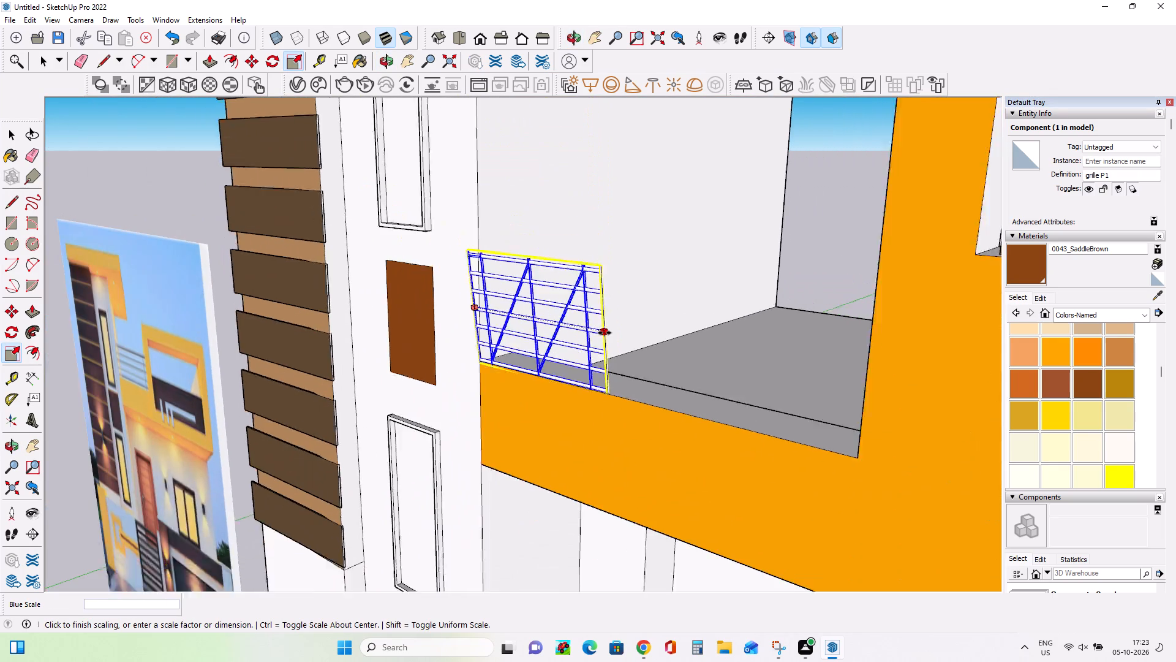
scroll(605, 333, down, 1)
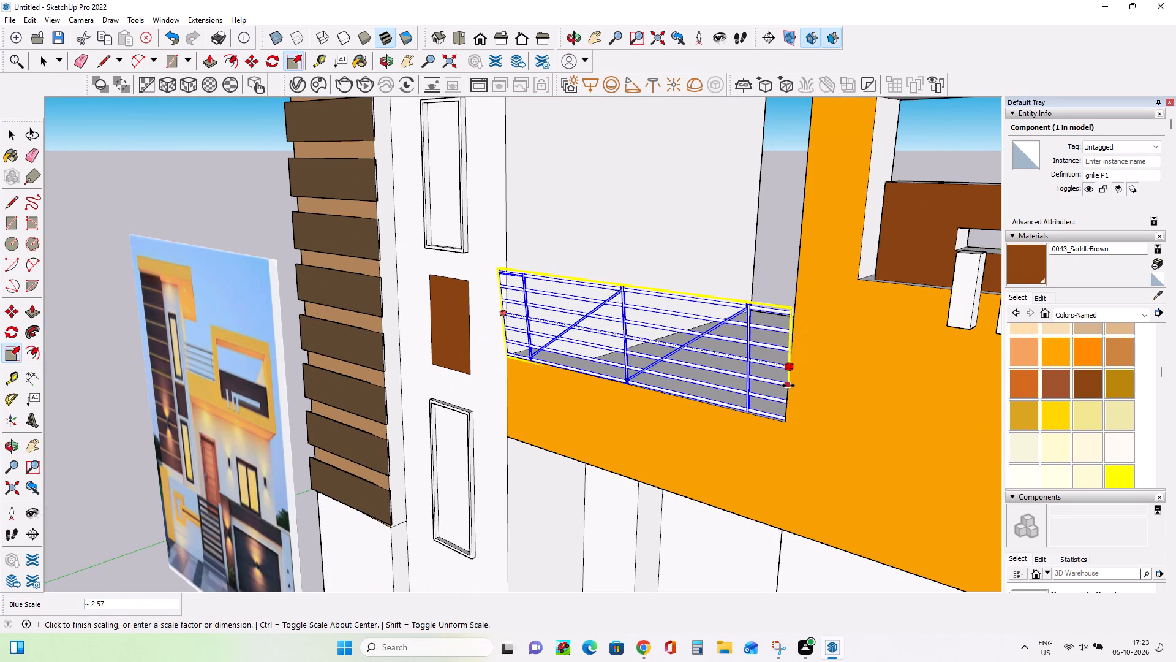
click(788, 386)
Deselect the grille and examine the railing and the whole front elevation against the reference photo.
middle_drag(620, 449, 832, 357)
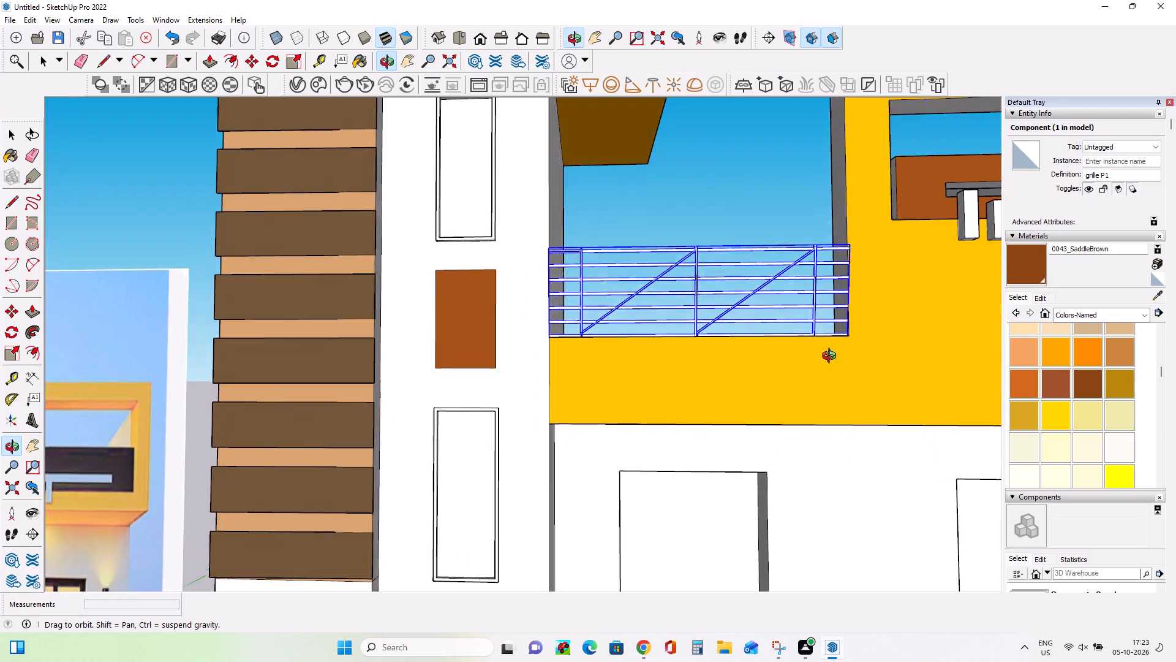
middle_drag(832, 357, 807, 316)
scroll(756, 306, down, 4)
scroll(693, 348, down, 9)
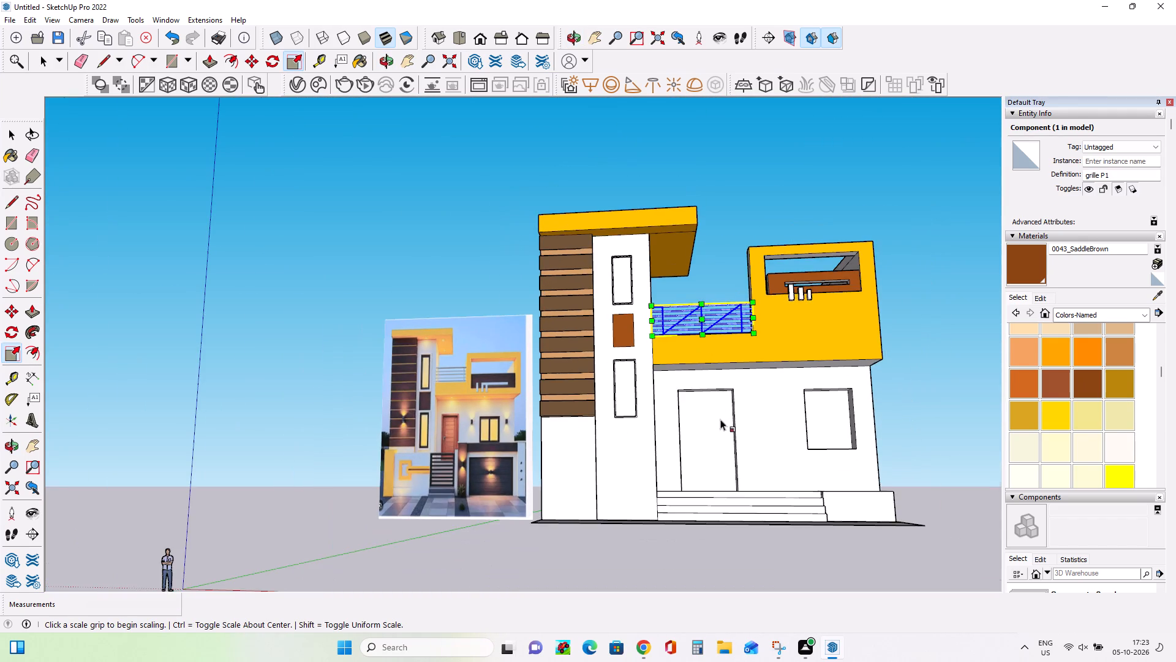
middle_drag(721, 424, 767, 519)
click(12, 131)
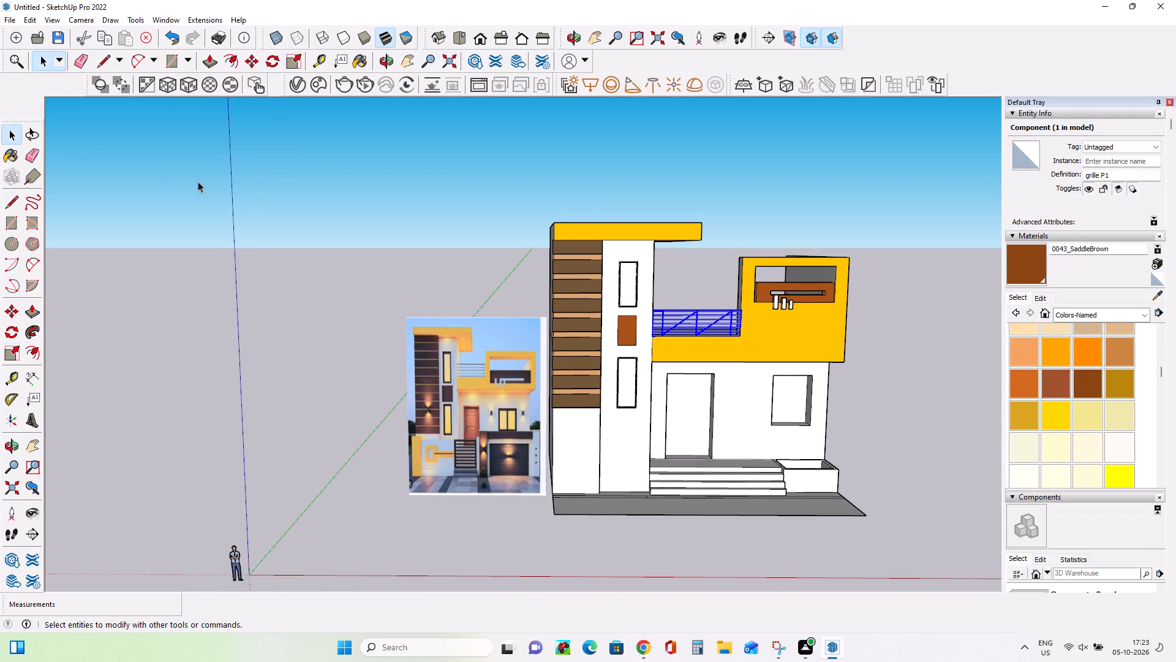
click(215, 194)
middle_drag(552, 465, 526, 465)
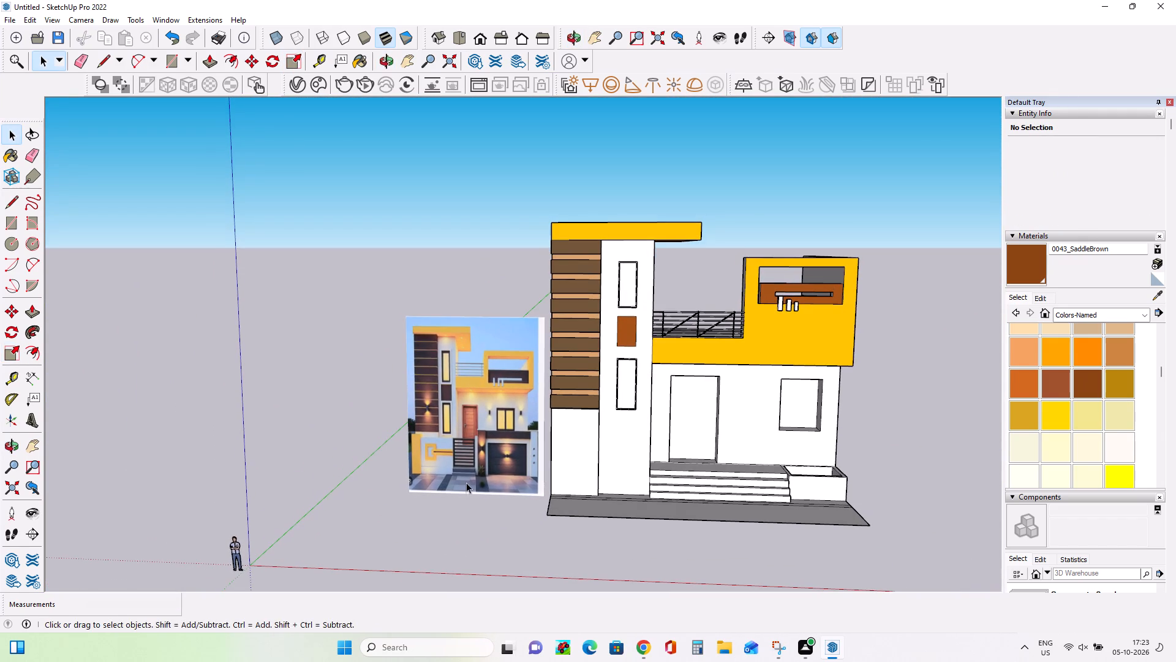
middle_drag(594, 457, 601, 500)
scroll(715, 302, up, 4)
middle_drag(688, 360, 676, 447)
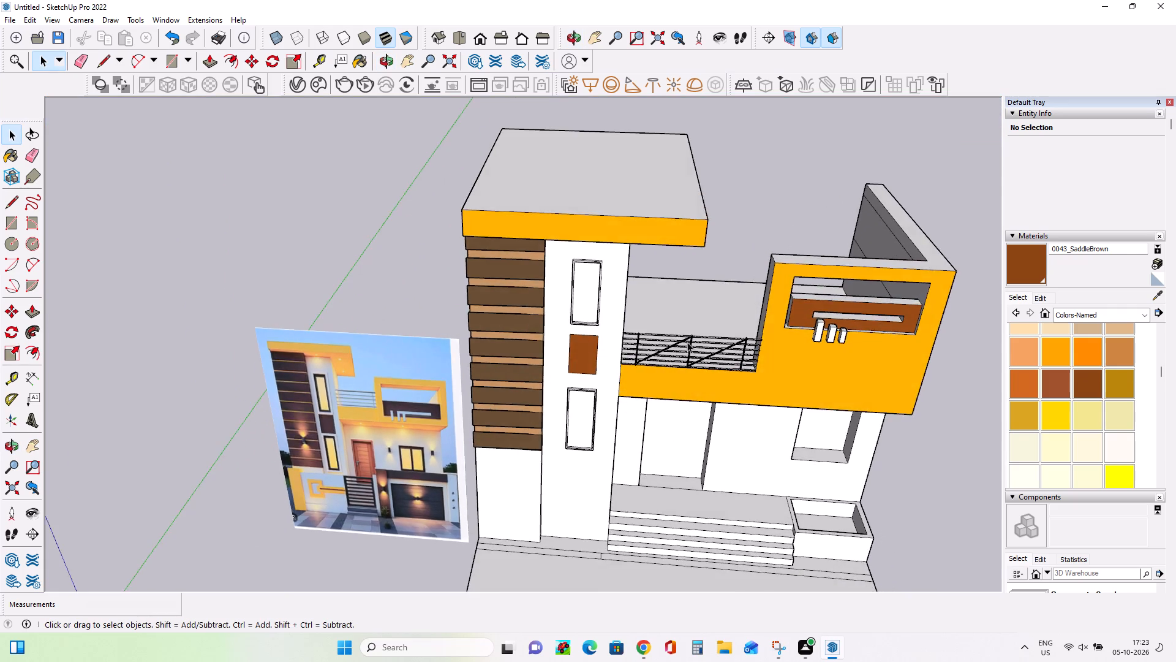
scroll(693, 340, up, 15)
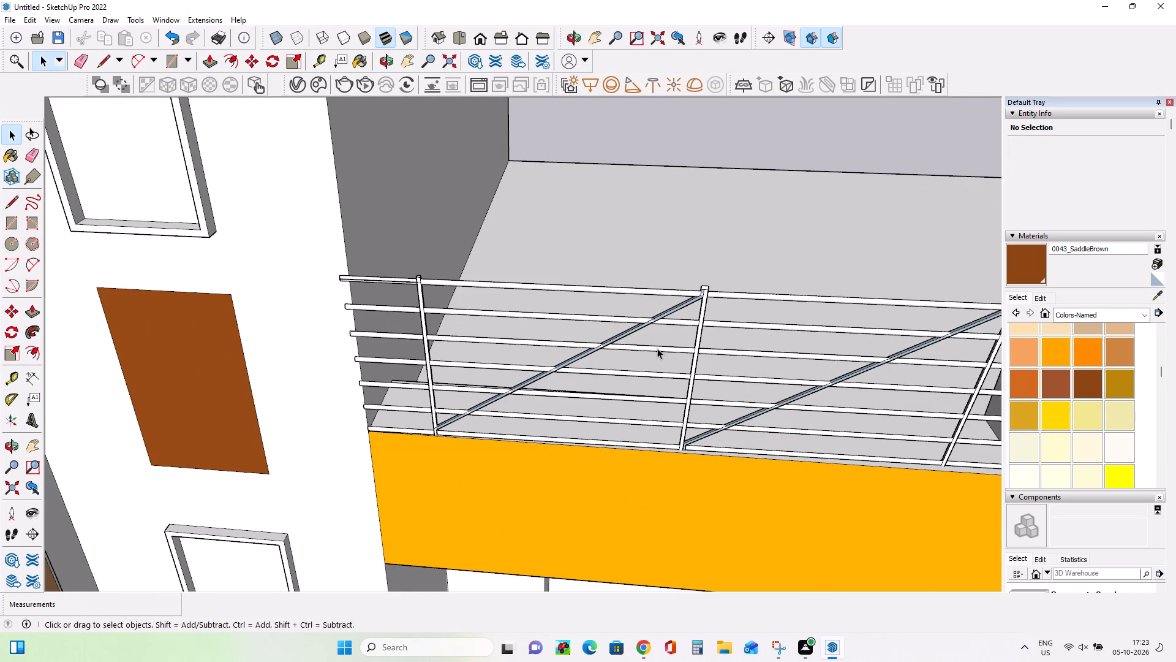
scroll(656, 348, down, 19)
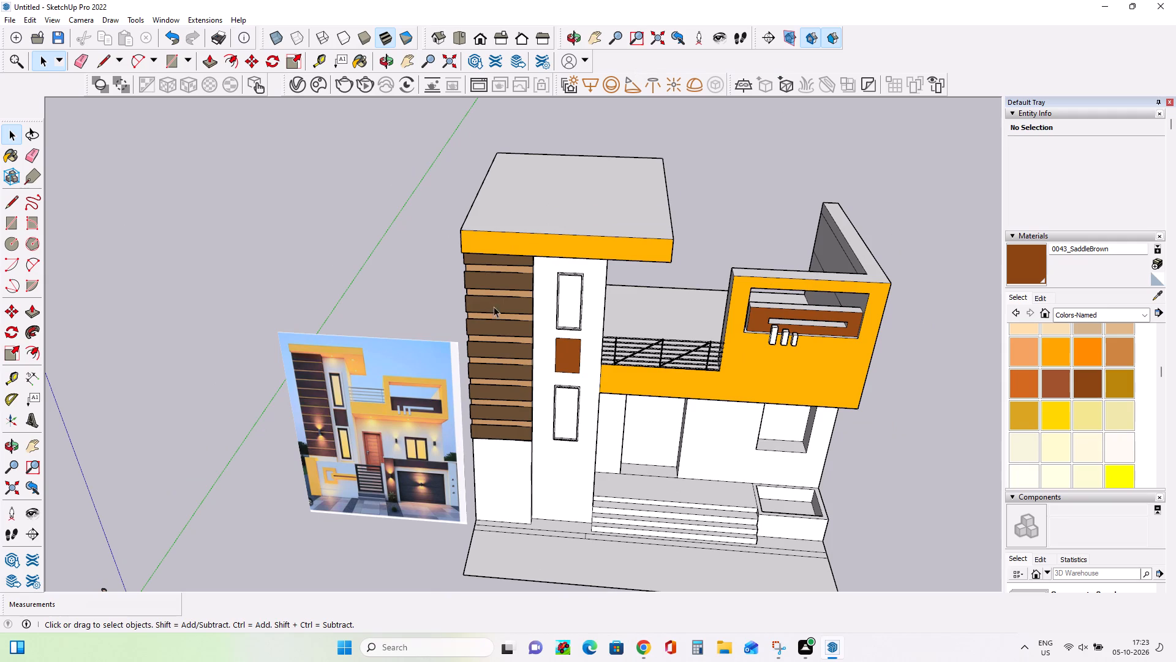
middle_drag(661, 457, 695, 358)
scroll(705, 431, up, 3)
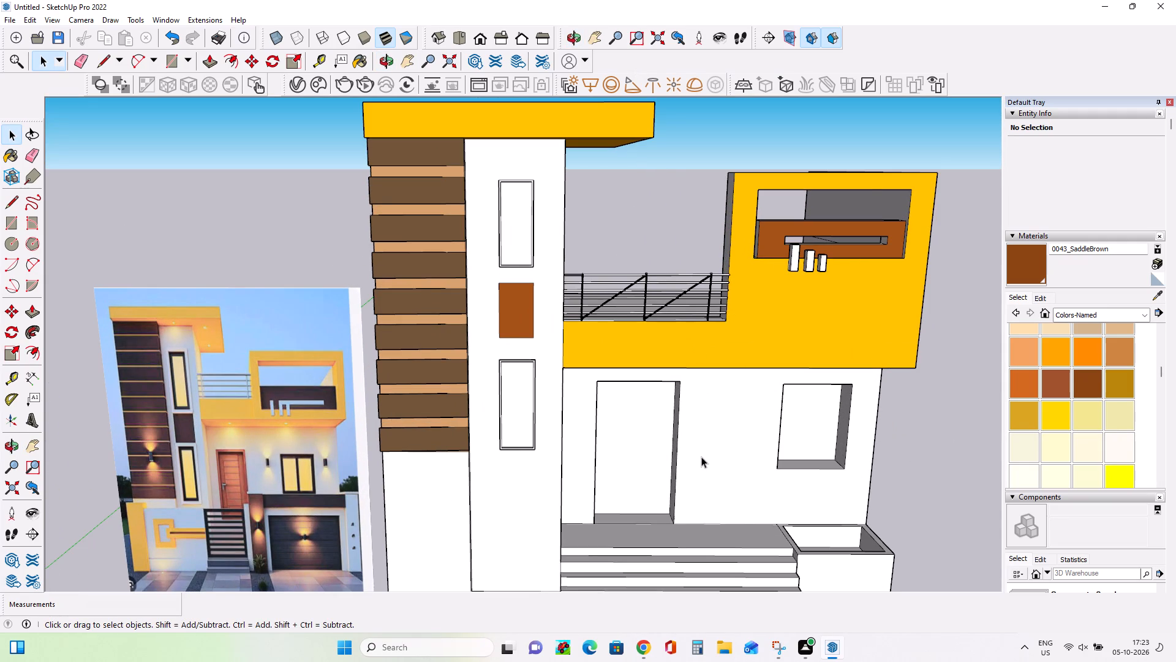
scroll(701, 457, down, 2)
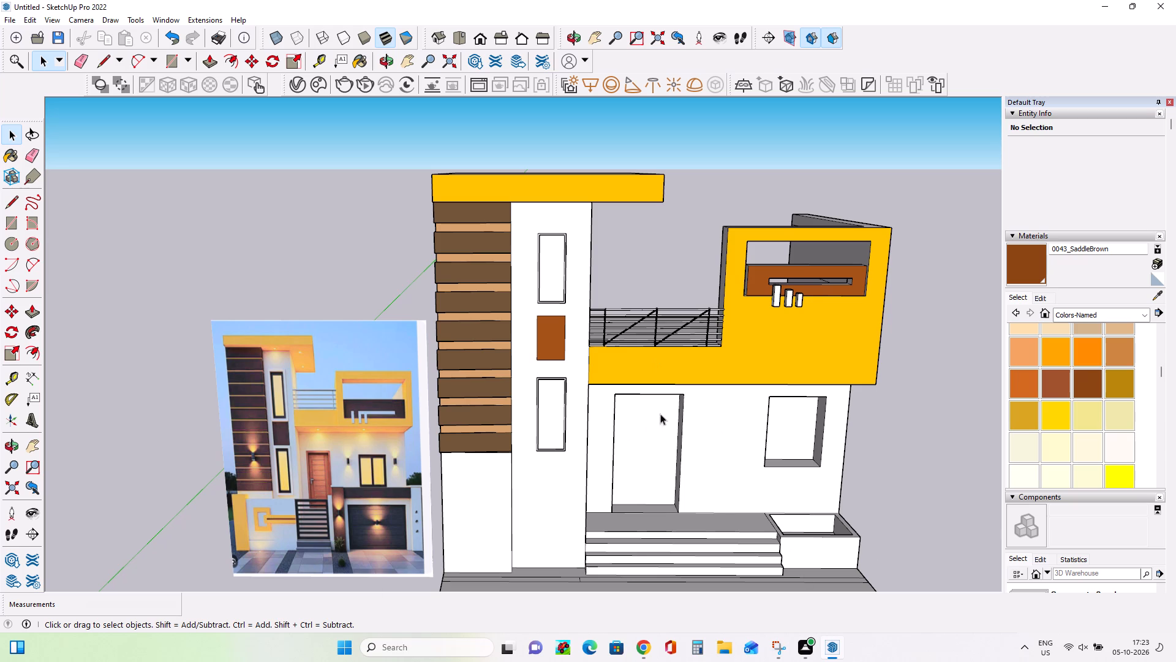
click(32, 447)
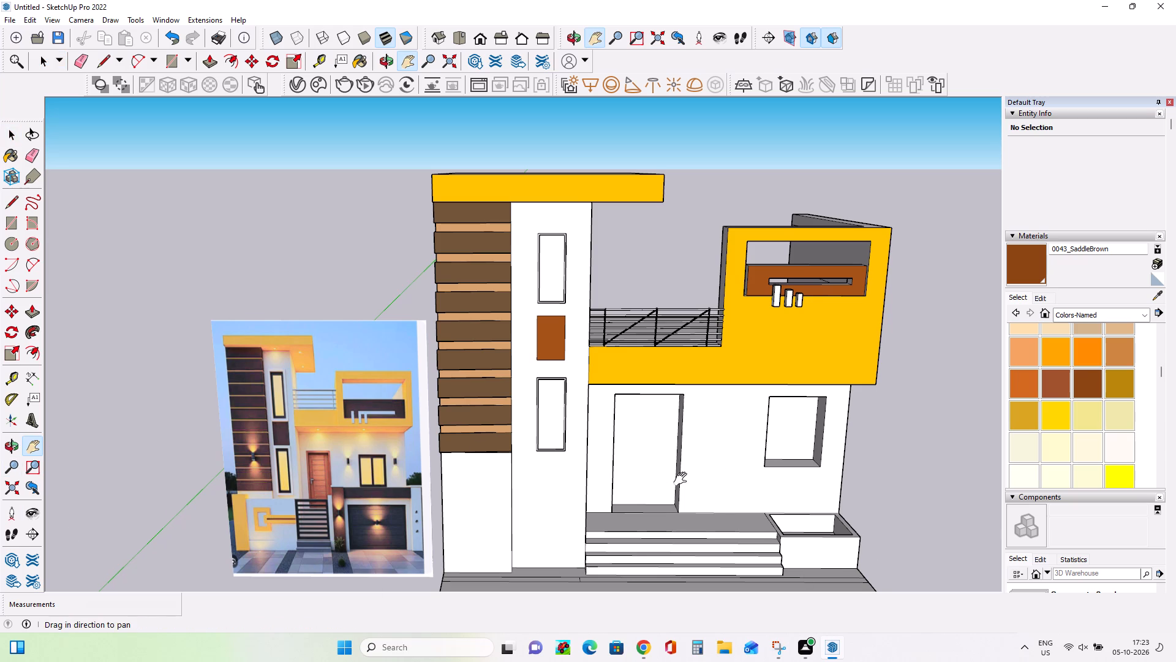
drag(683, 479, 619, 430)
middle_drag(709, 493, 714, 474)
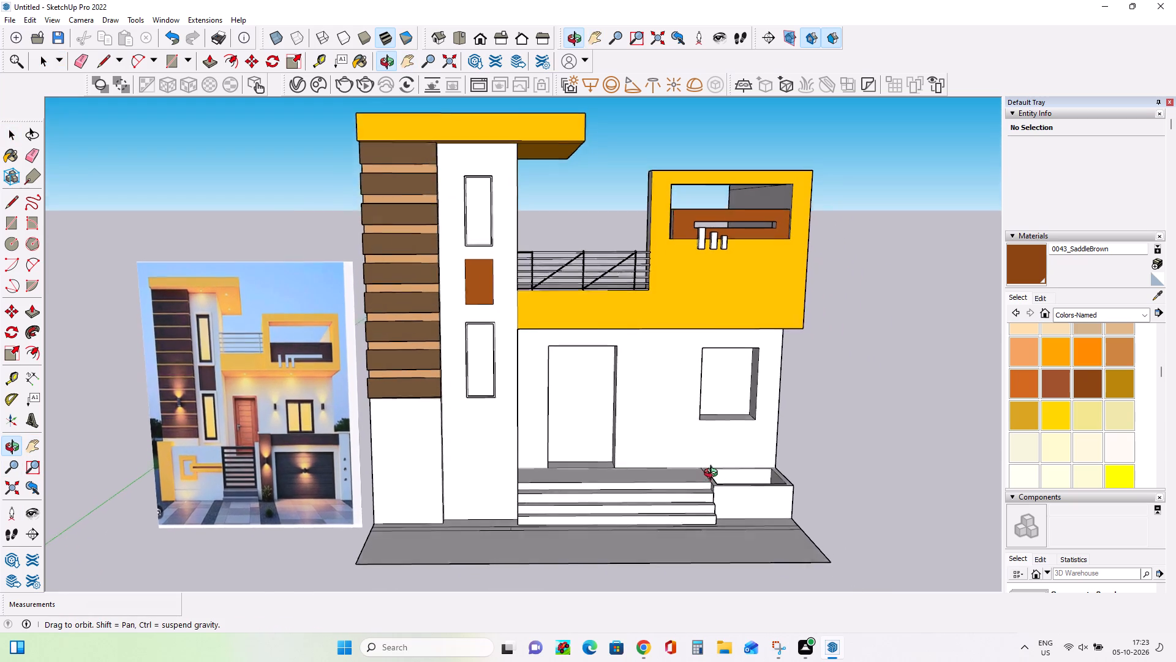
middle_drag(714, 474, 715, 469)
scroll(715, 468, down, 2)
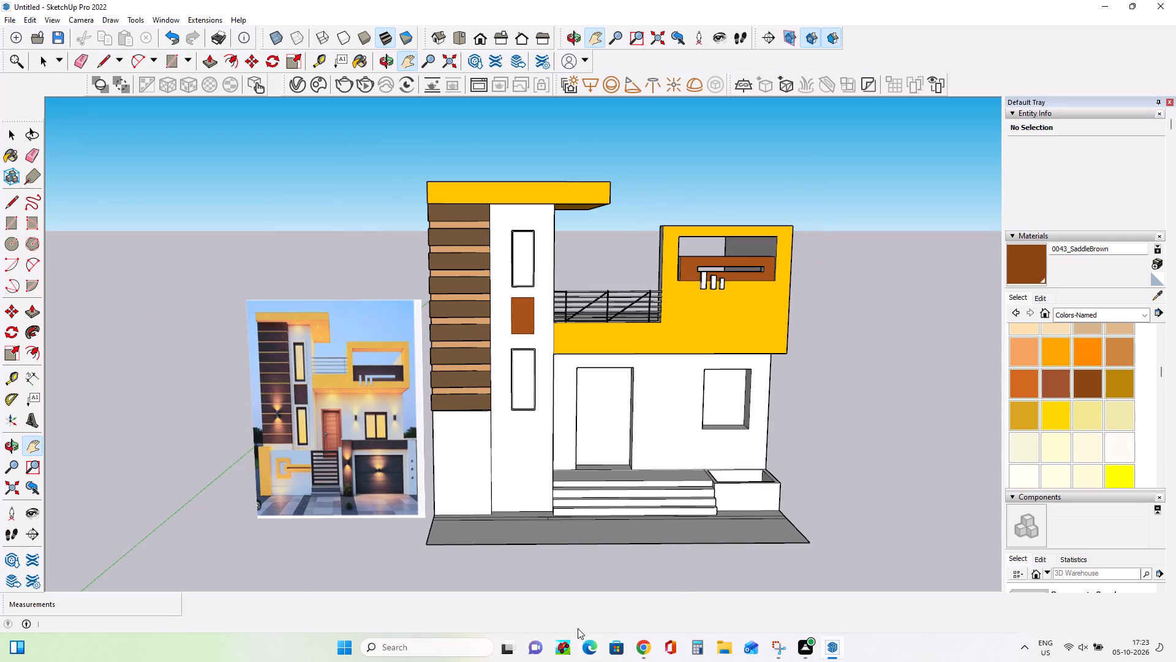
Switch to 3D Warehouse in Chrome and search the models for "glass window".
click(645, 650)
click(480, 94)
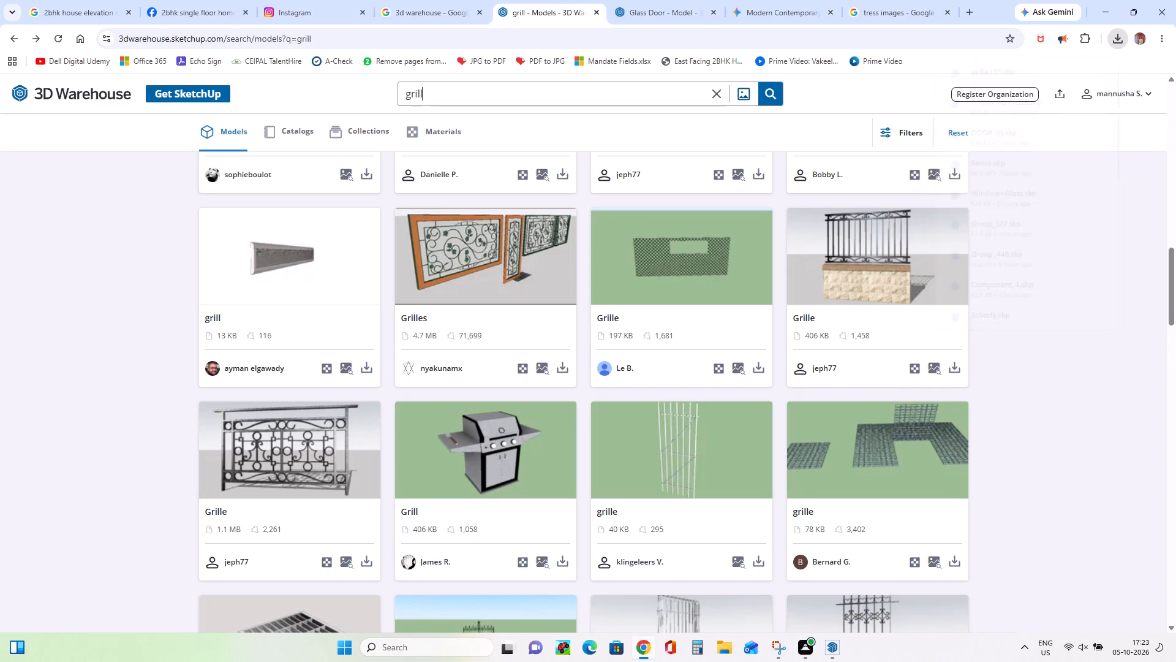
key(BackSpace)
key(BackSpace)
key(BackSpace)
key(BackSpace)
key(BackSpace)
key(BackSpace)
key(BackSpace)
key(BackSpace)
key(BackSpace)
key(BackSpace)
key(BackSpace)
key(BackSpace)
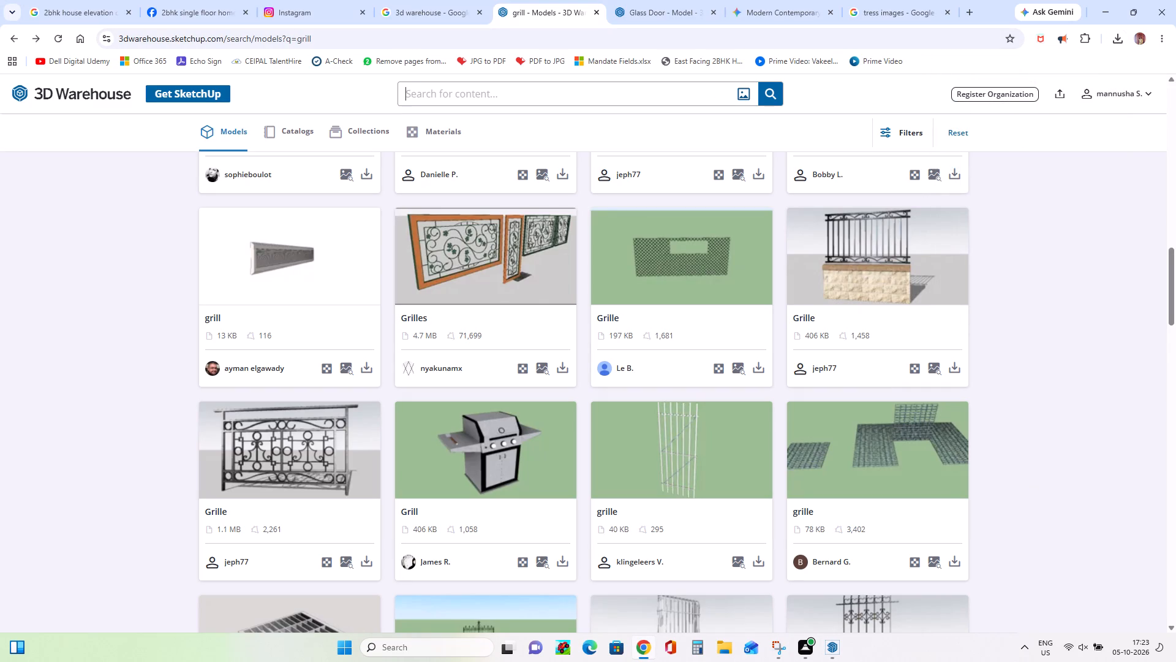
key(g)
key(l)
text(ass wind)
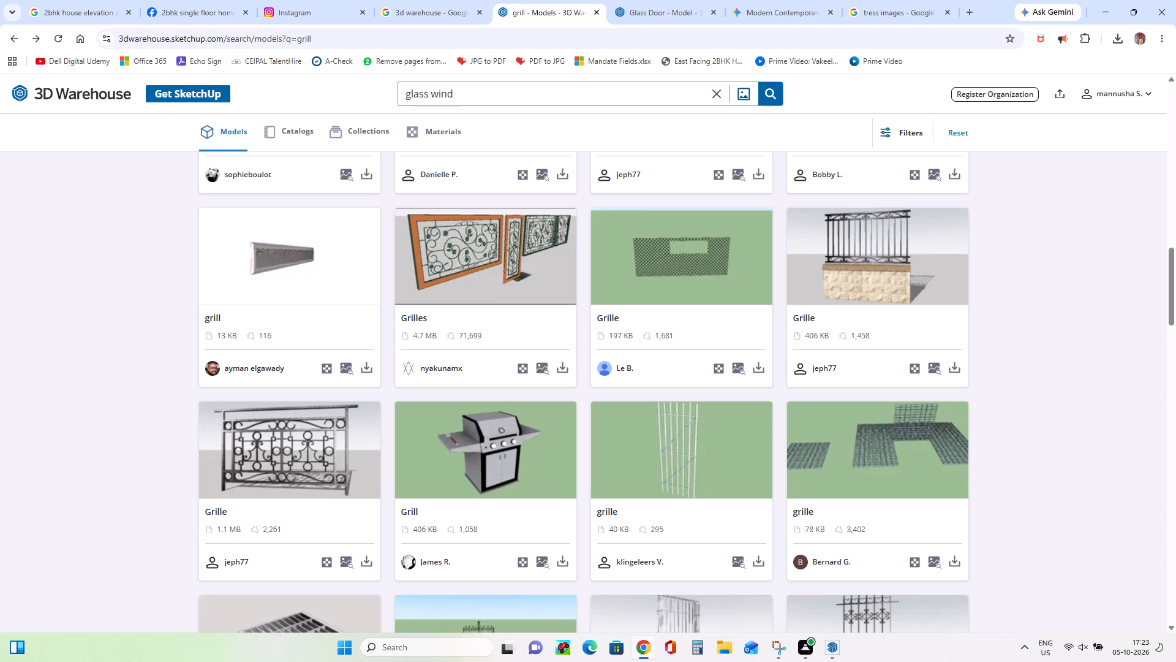
key(o)
key(w)
key(Return)
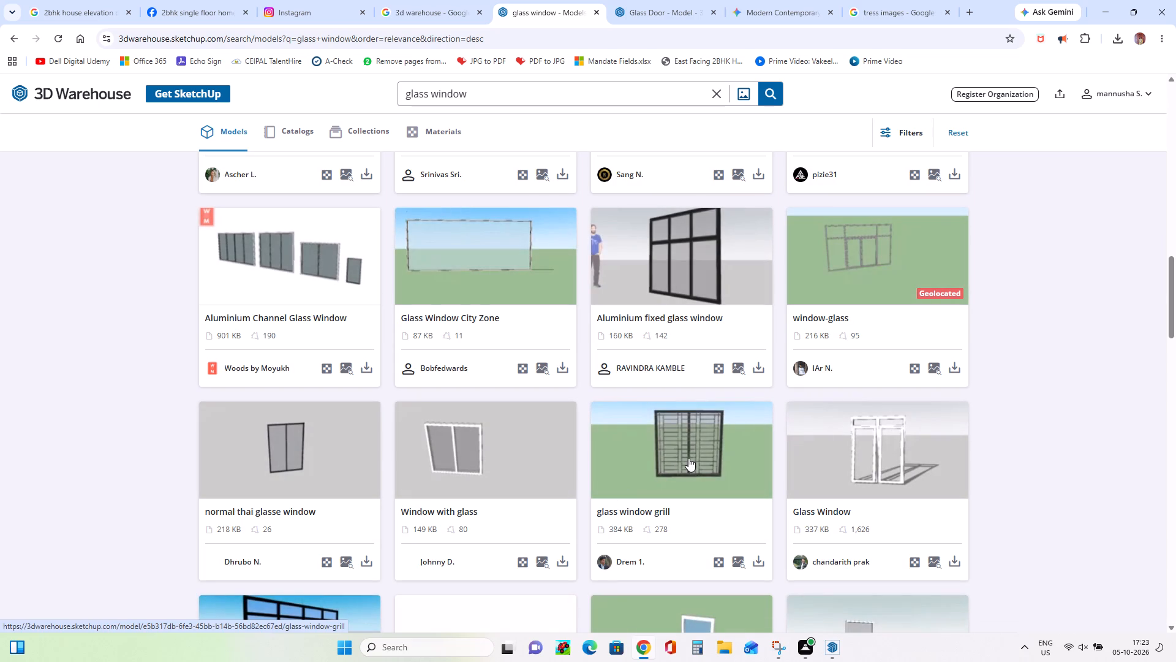
Look through the first batch of "glass window" models for a suitable window and load more results.
scroll(688, 457, down, 4)
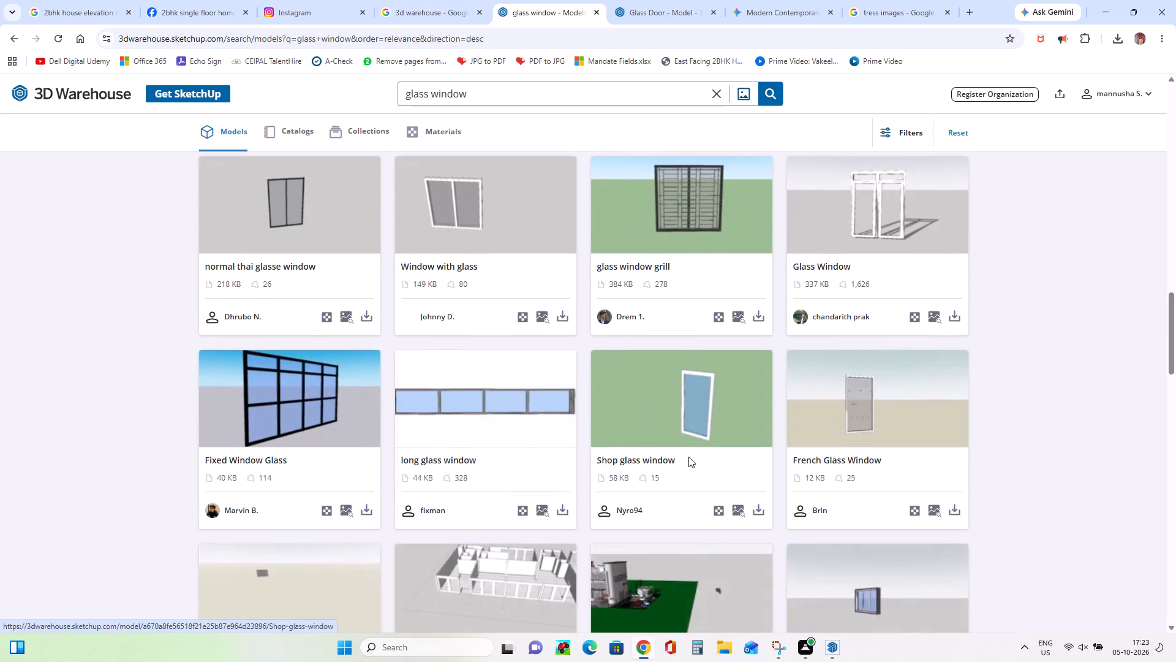
scroll(688, 457, down, 11)
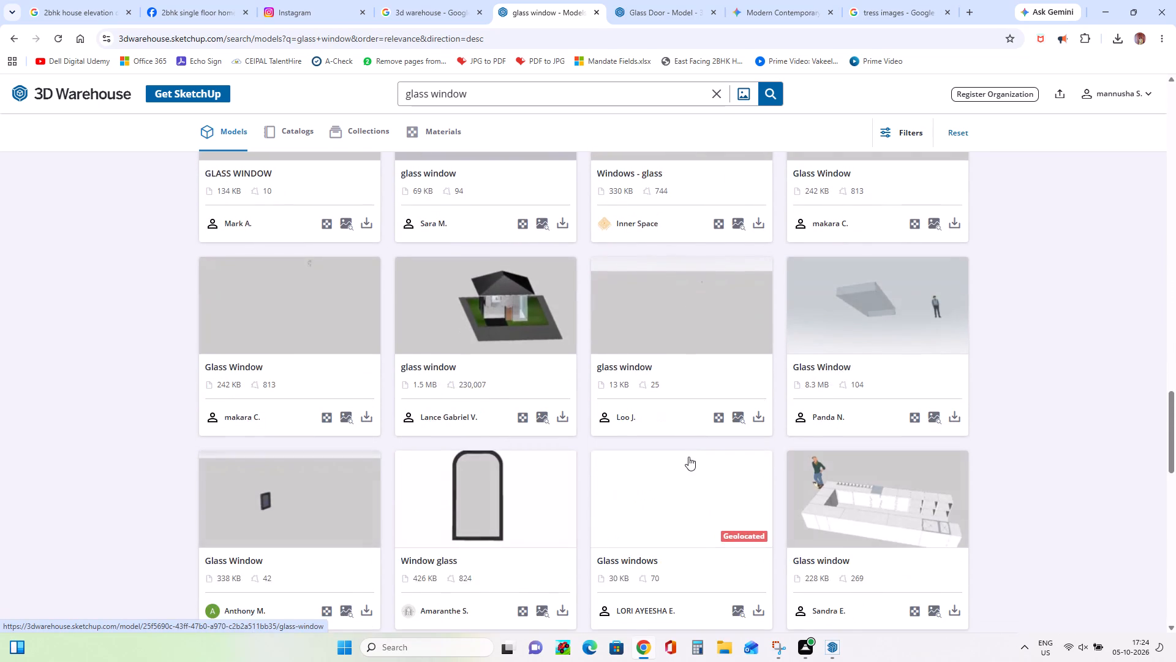
scroll(688, 457, down, 6)
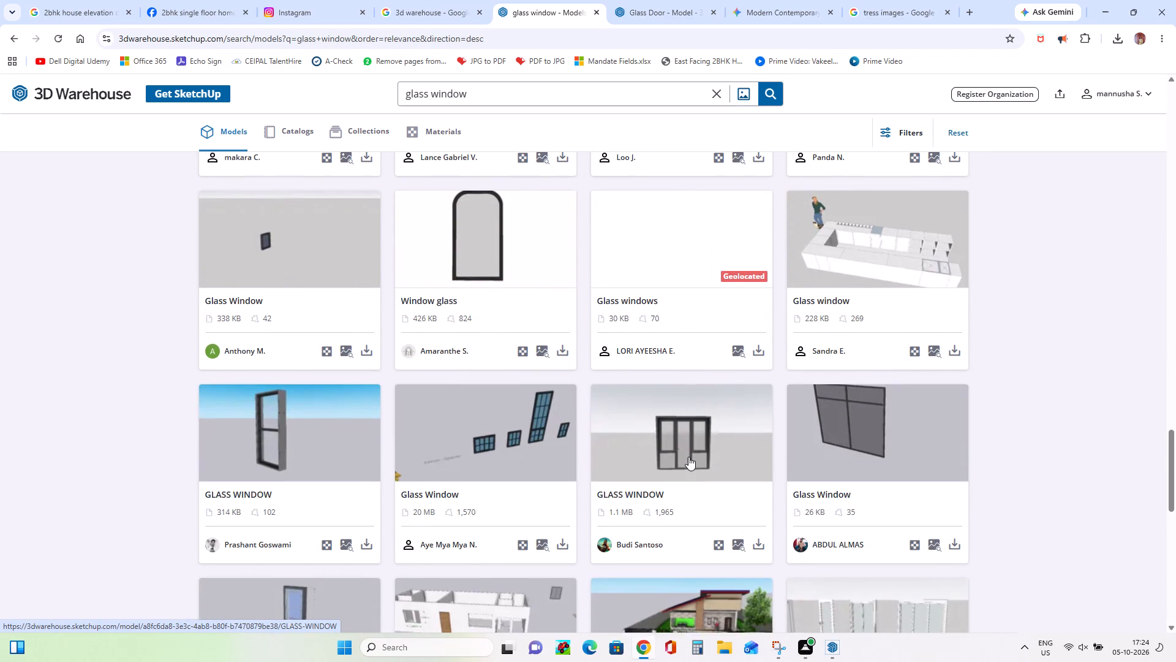
scroll(688, 457, down, 6)
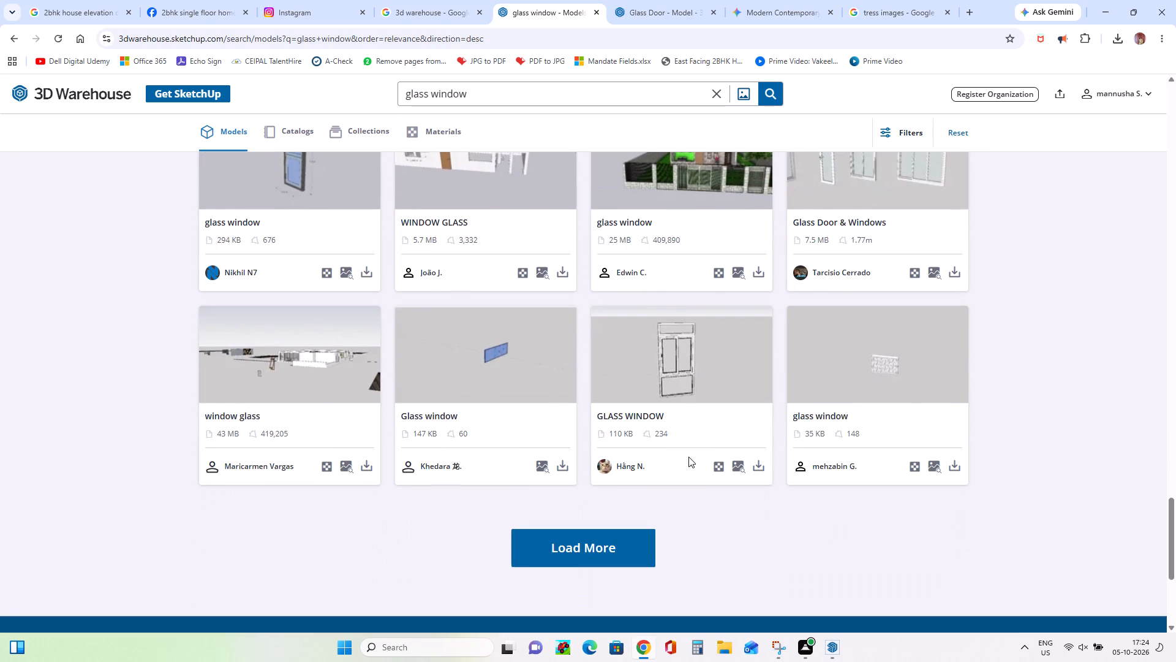
click(606, 531)
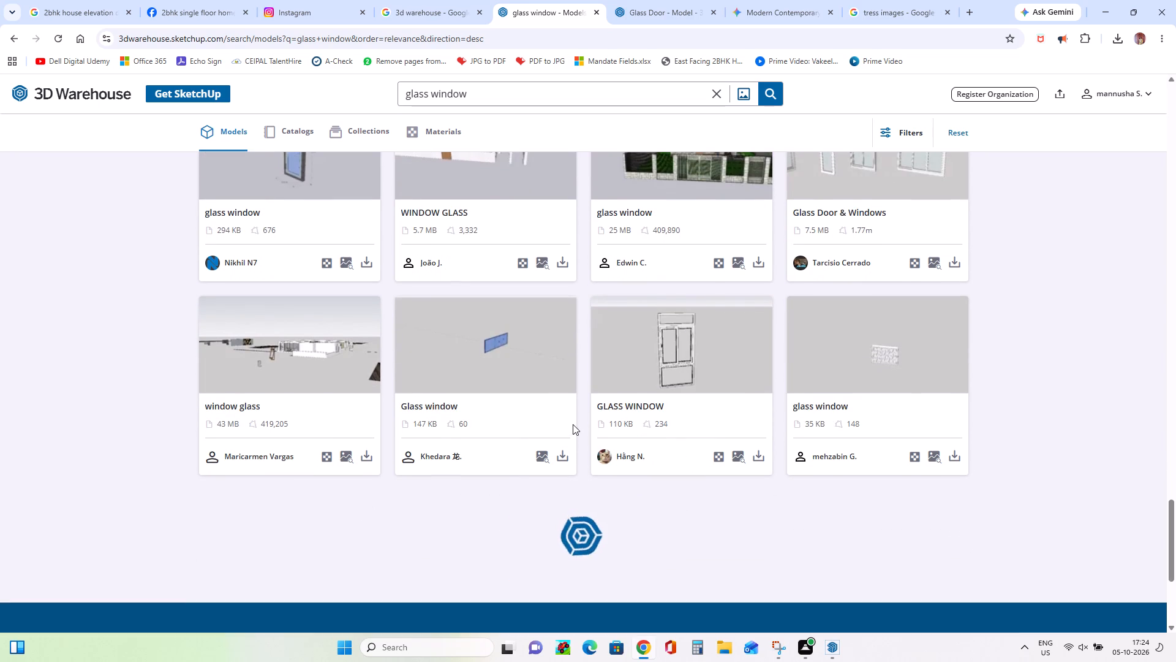
Browse the additional "glass window" models for a window suited to the house elevation.
scroll(657, 413, down, 2)
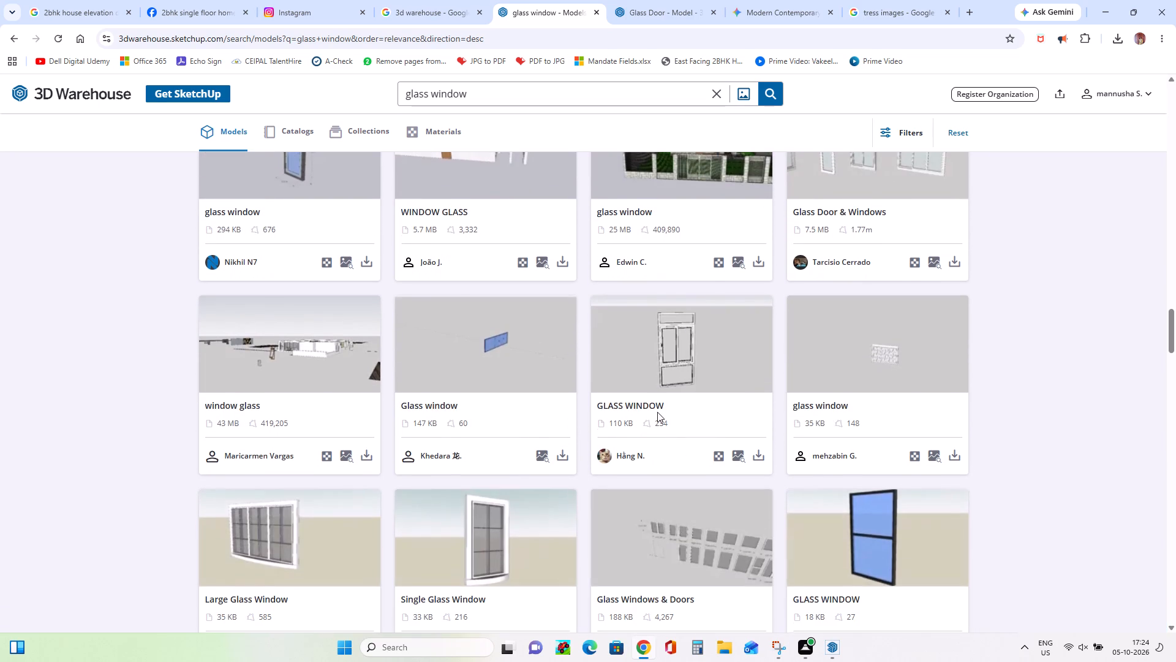
scroll(657, 412, down, 10)
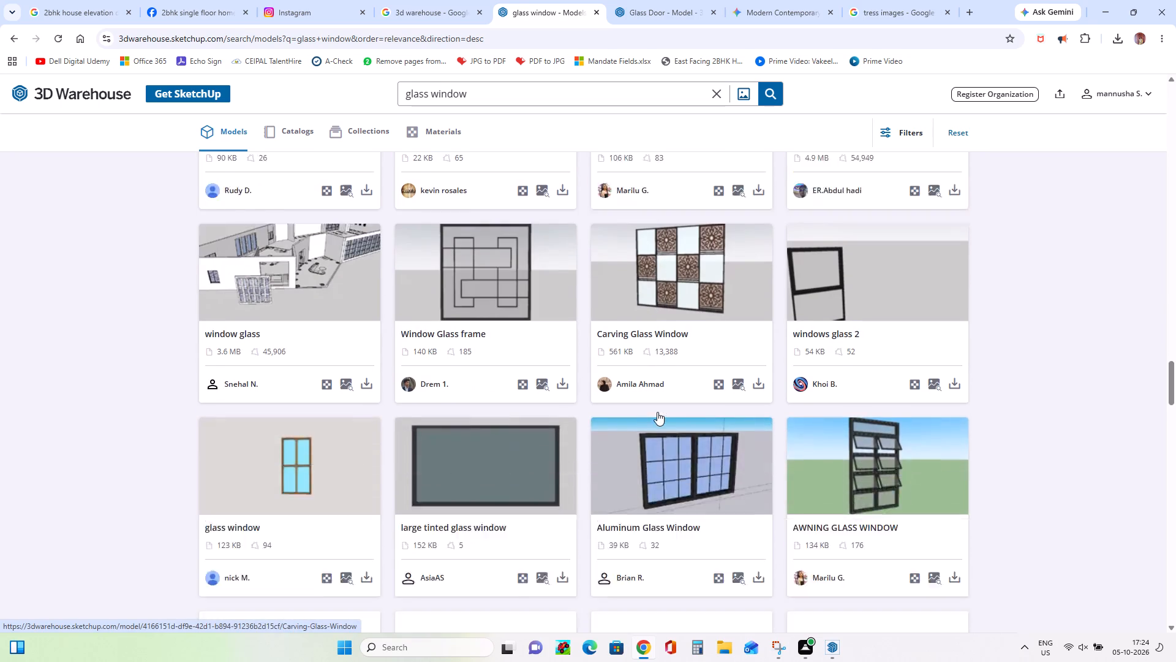
scroll(657, 412, down, 8)
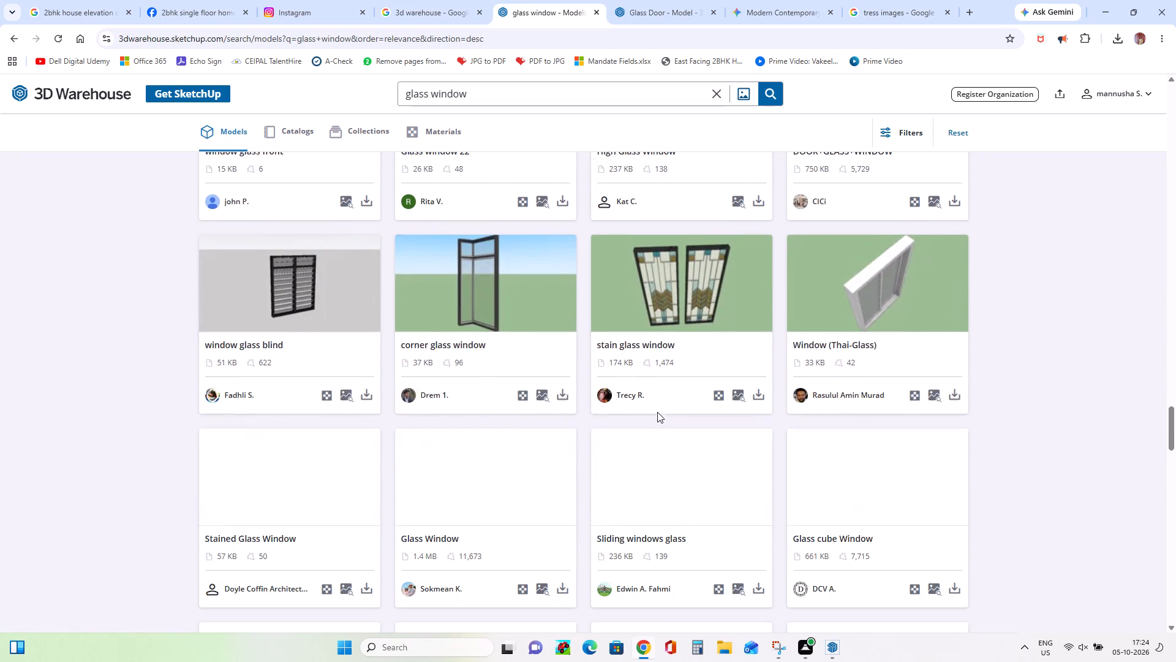
scroll(657, 412, down, 6)
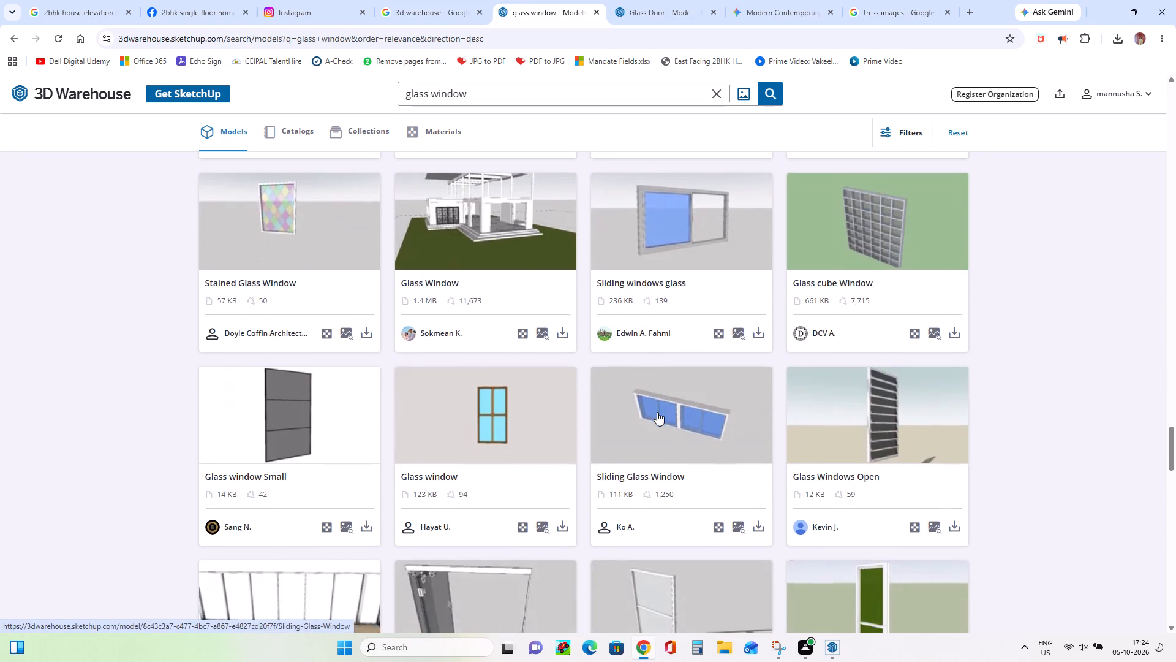
scroll(657, 412, down, 5)
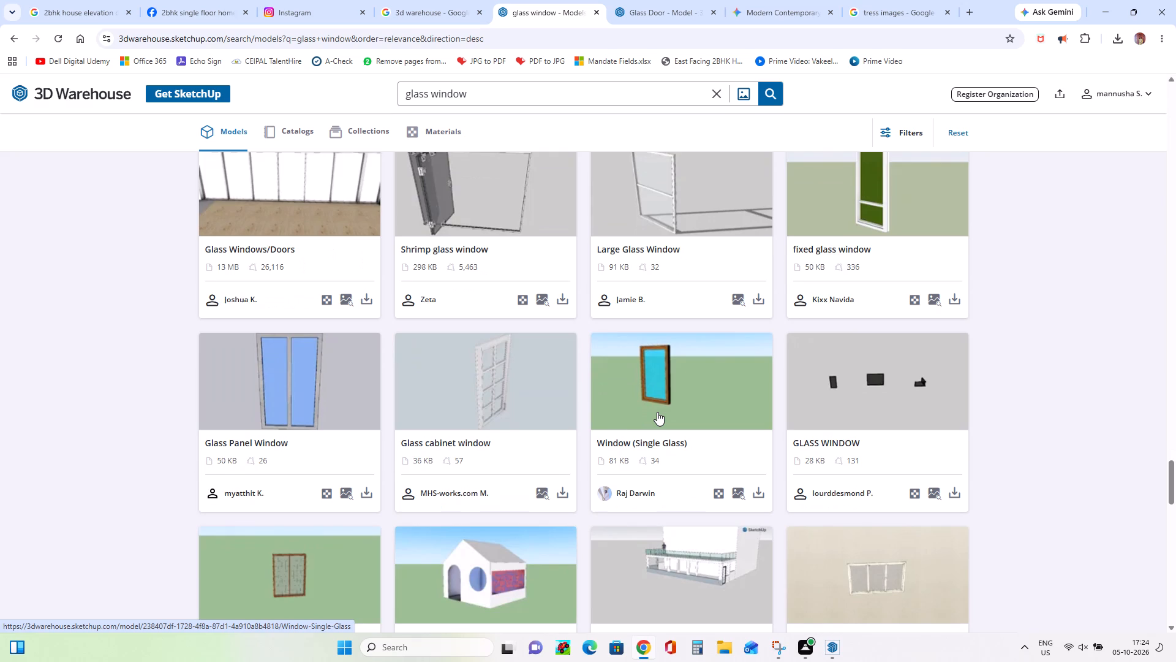
scroll(657, 412, down, 3)
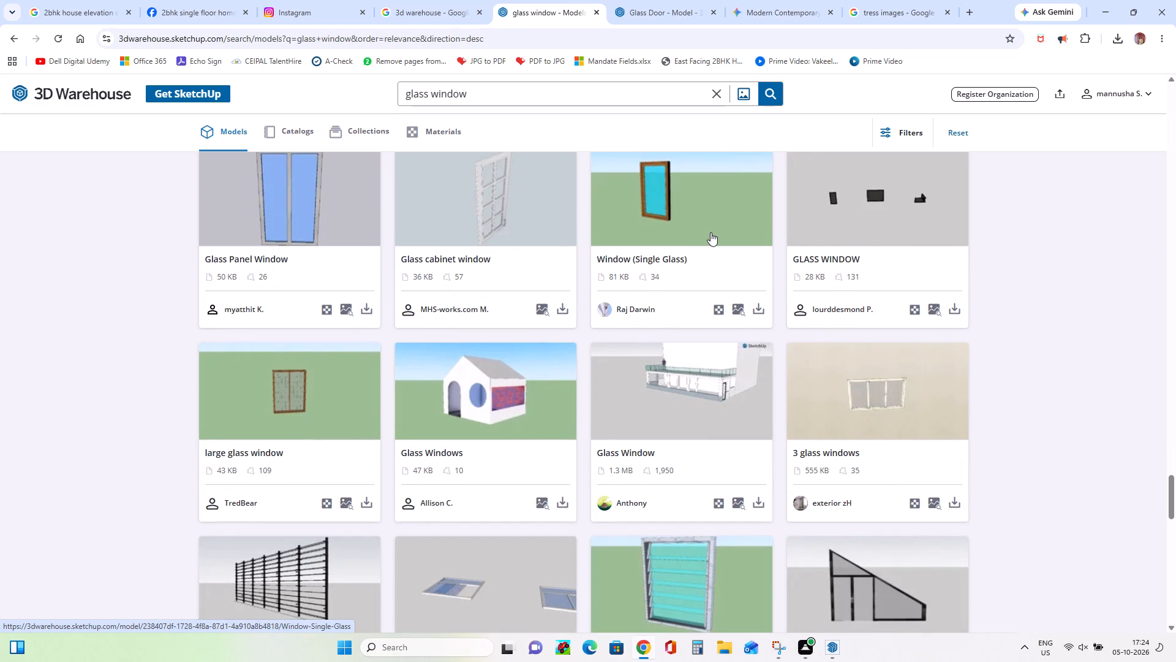
Check the Window (Single Glass) model's page and return to the search results.
click(710, 232)
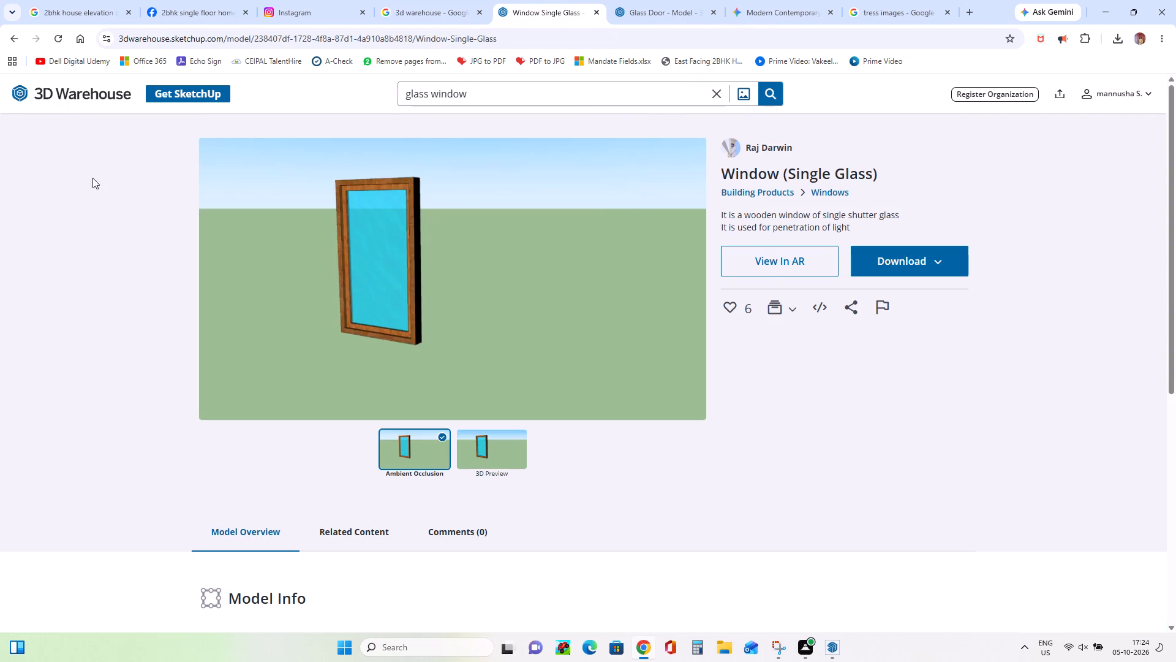
click(13, 39)
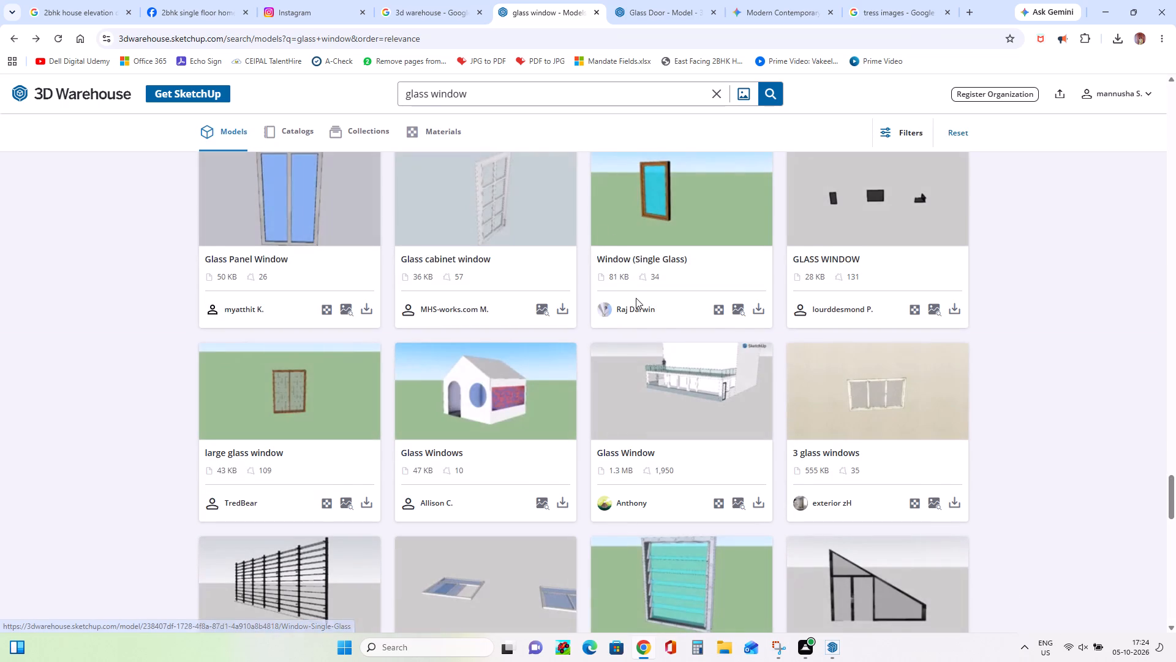
Open the brown-framed single-pane "glass window" model in 3D and review its comments, related models and model info.
scroll(636, 298, down, 7)
click(878, 357)
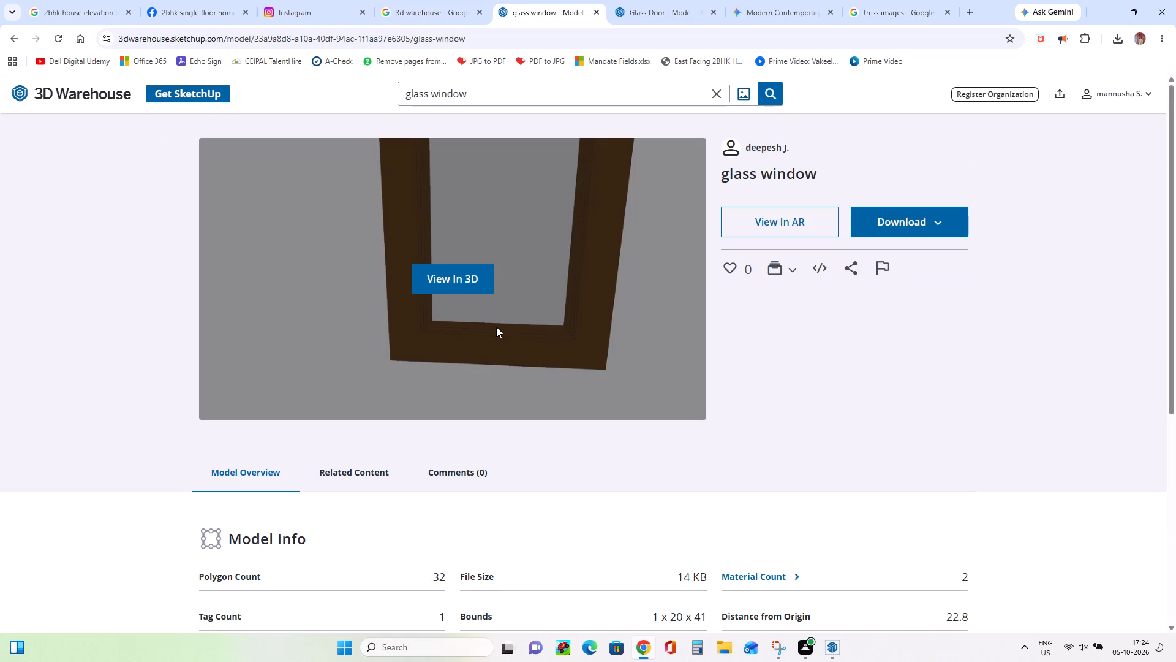
scroll(496, 327, up, 3)
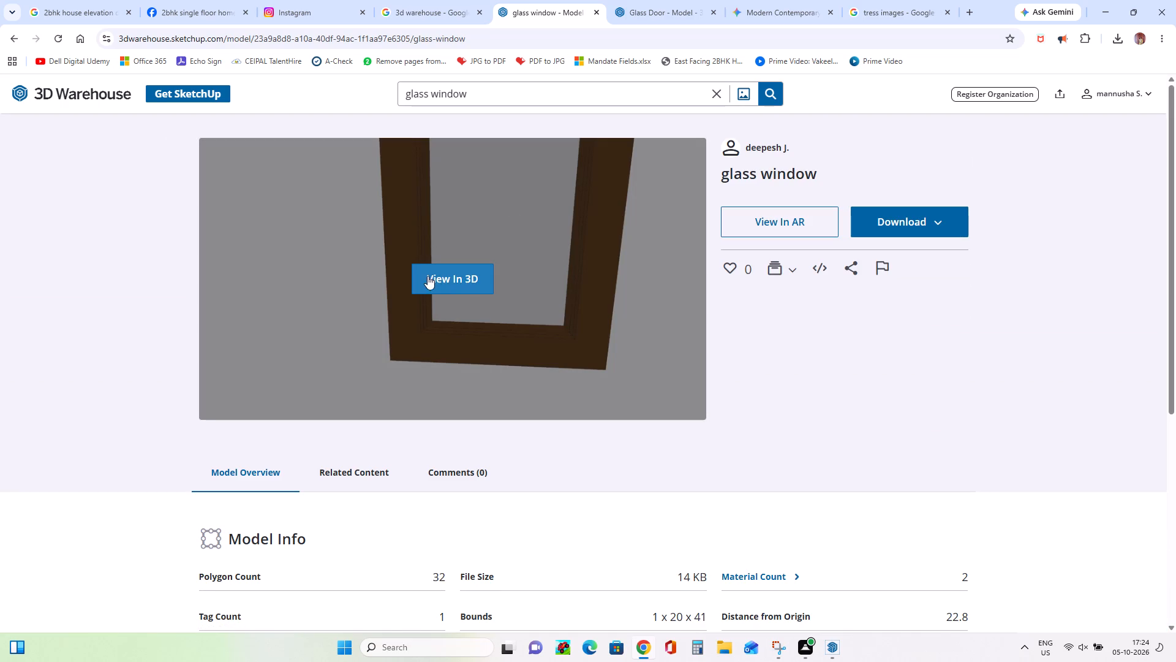
click(466, 279)
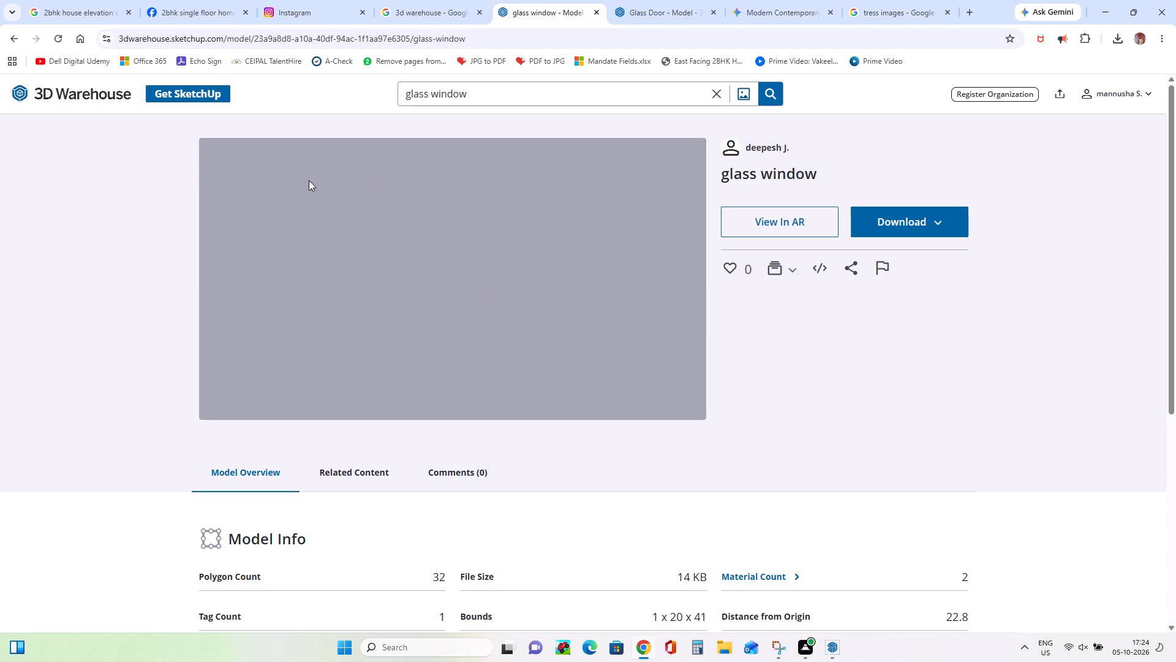
click(352, 468)
click(468, 475)
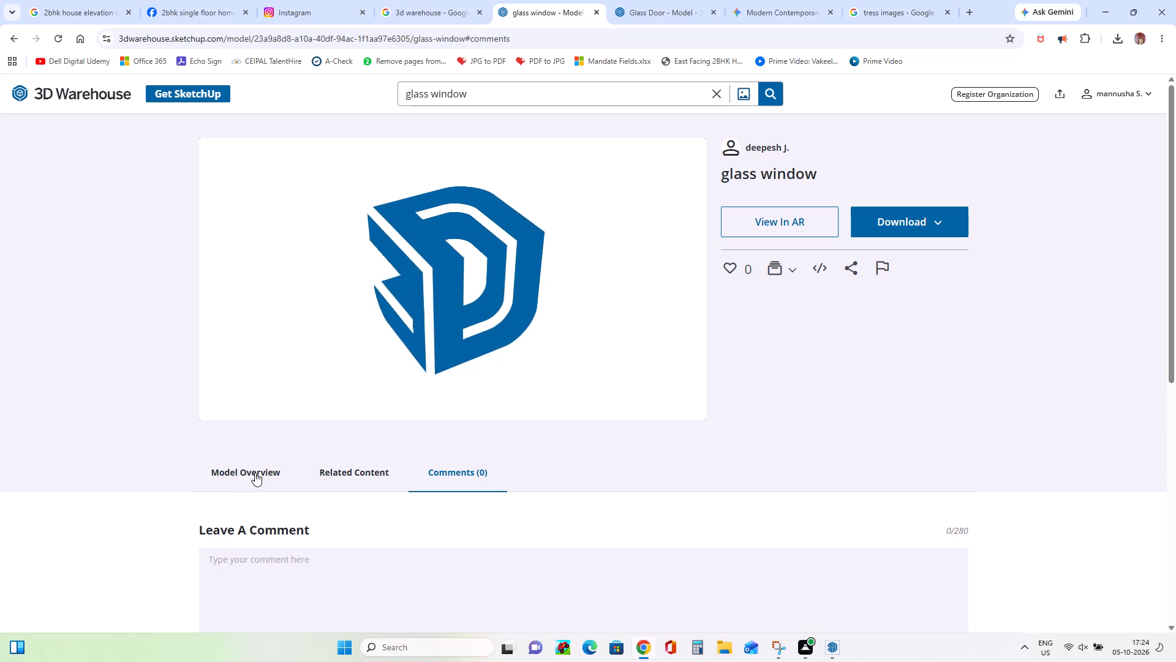
scroll(480, 466, down, 5)
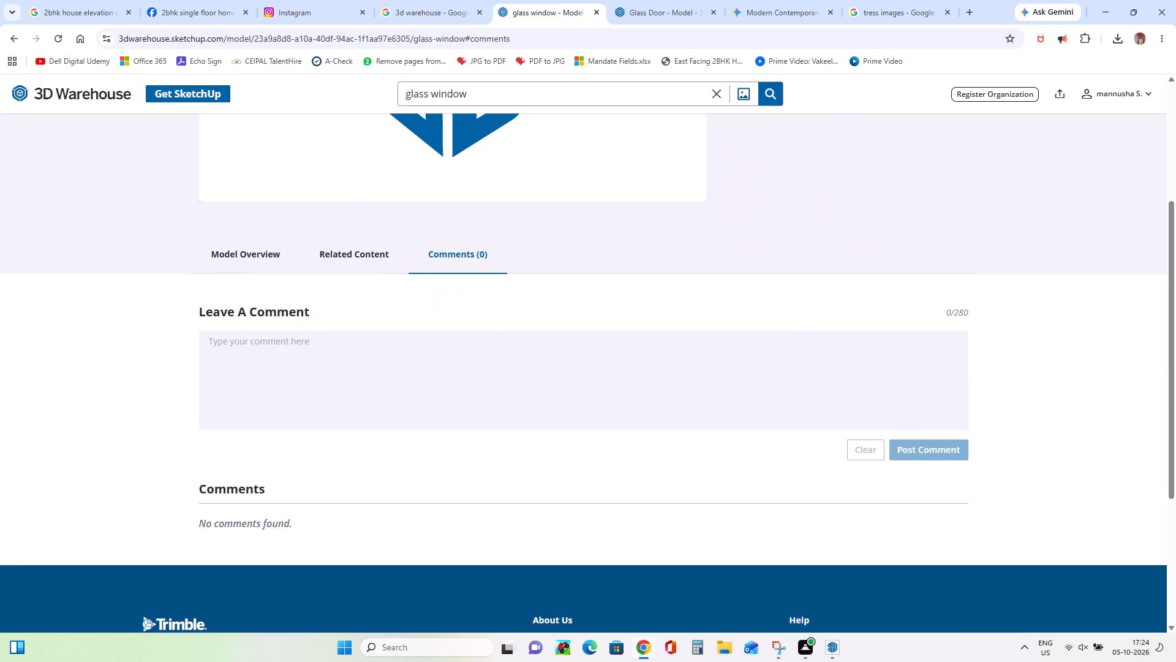
click(364, 161)
click(375, 167)
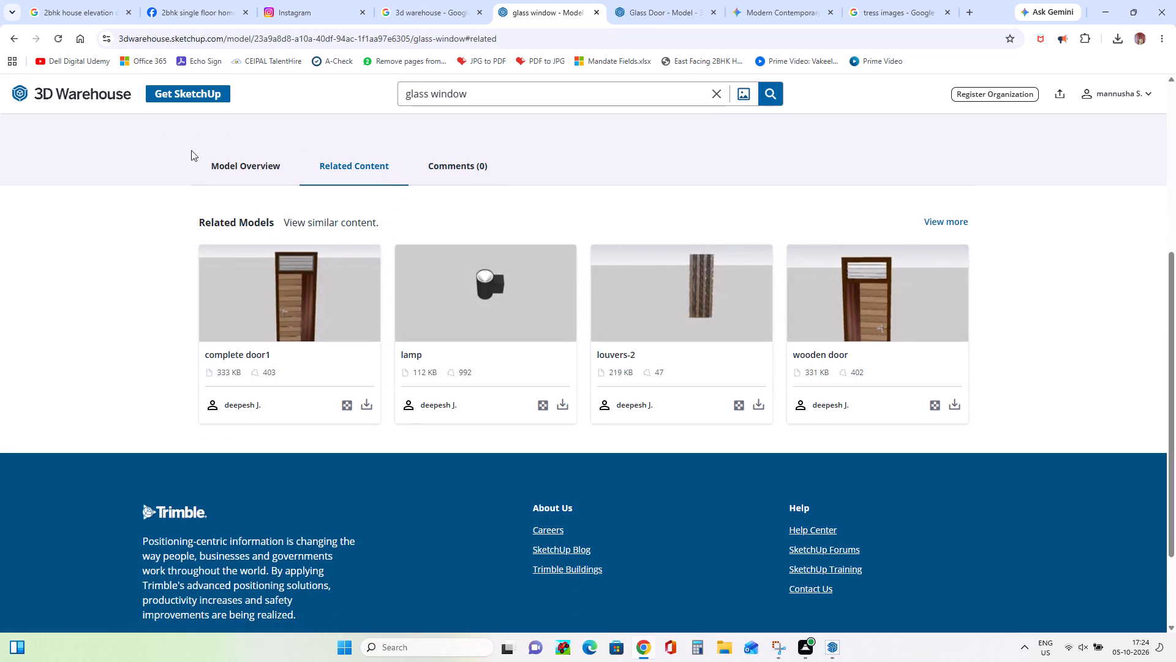
click(239, 167)
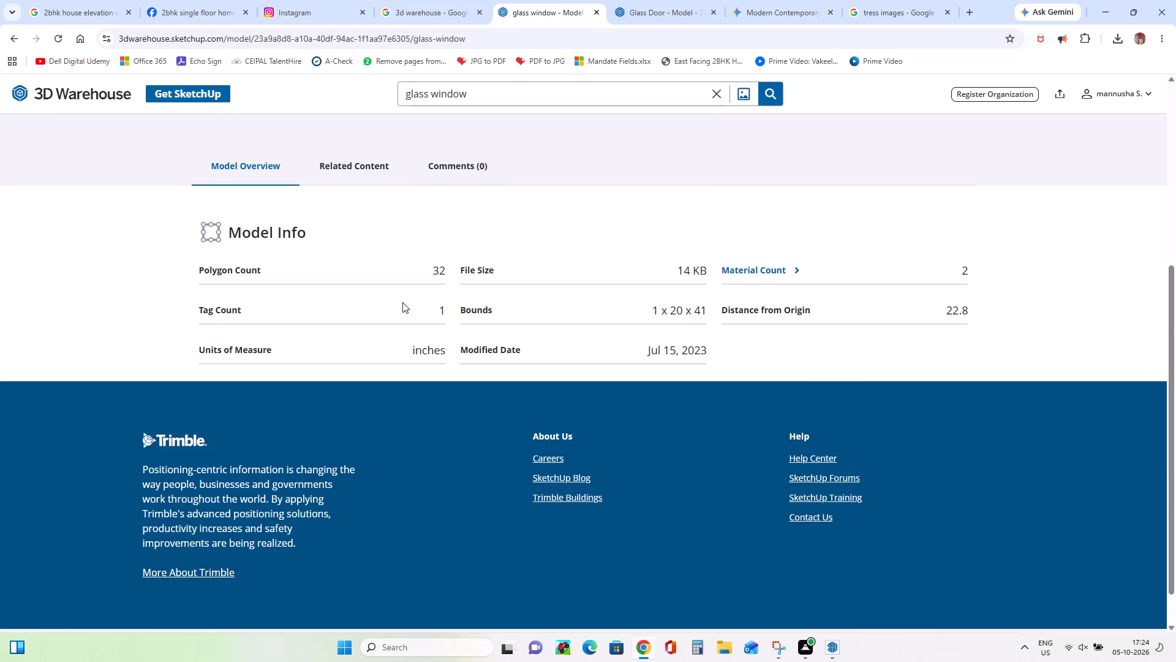
scroll(384, 289, up, 8)
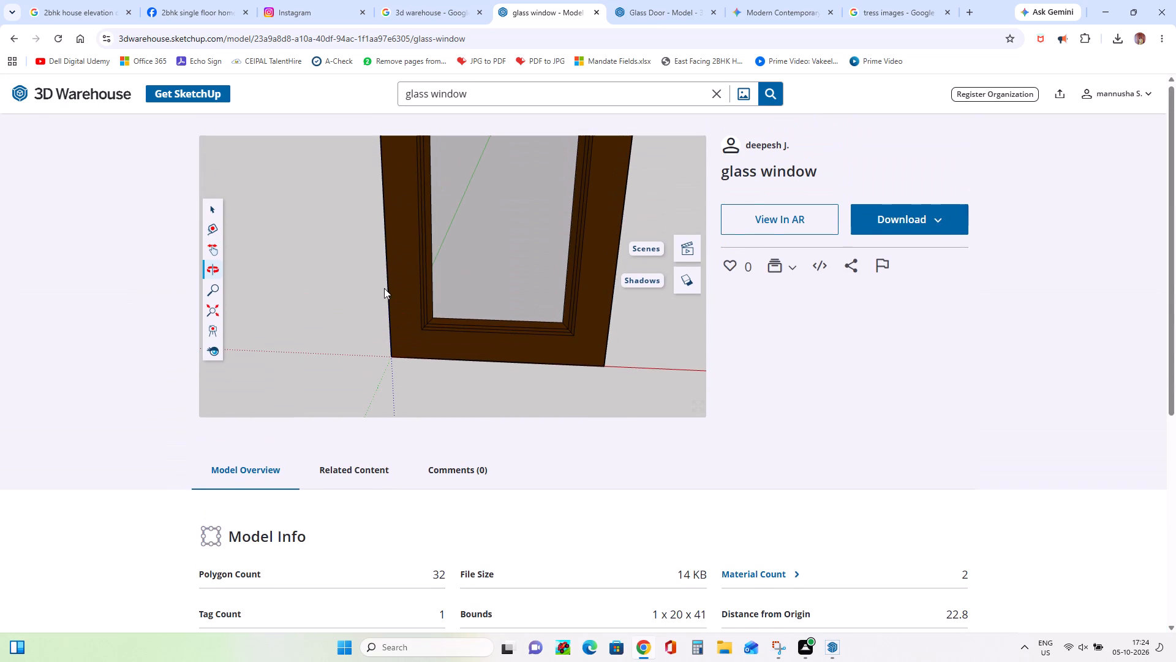
scroll(384, 288, up, 3)
Examine the whole brown-framed window in the 3D preview from several angles.
drag(512, 300, 560, 119)
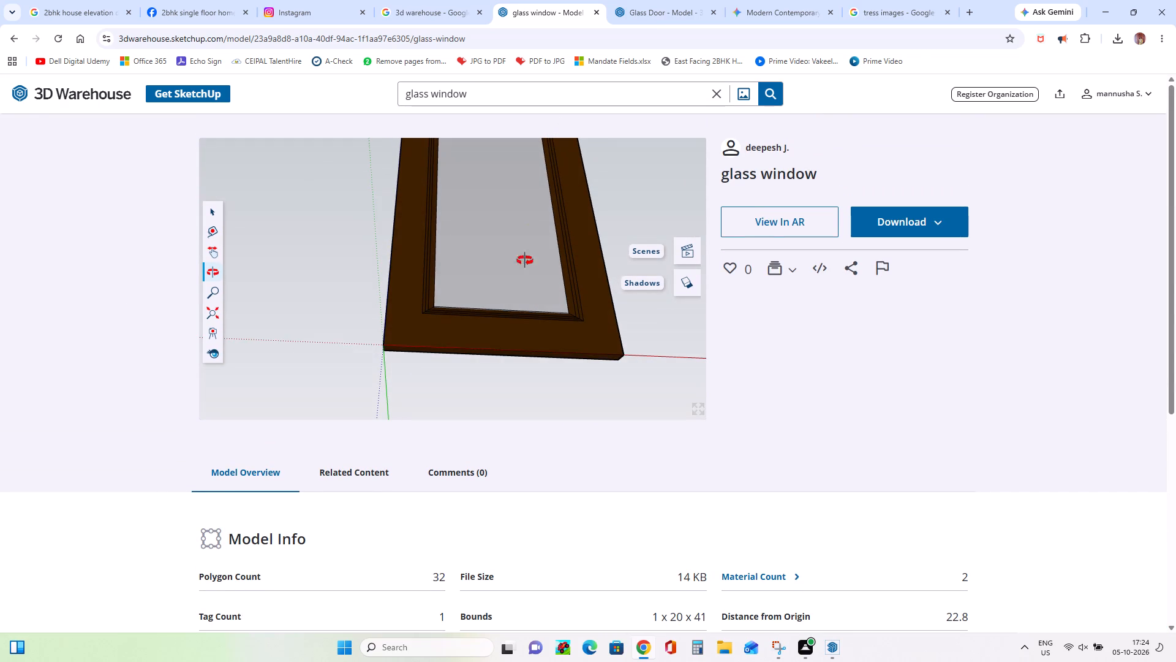
drag(505, 324, 543, 209)
drag(535, 228, 517, 270)
click(516, 272)
drag(513, 280, 509, 287)
drag(506, 294, 464, 352)
scroll(467, 348, down, 8)
middle_drag(558, 319, 558, 335)
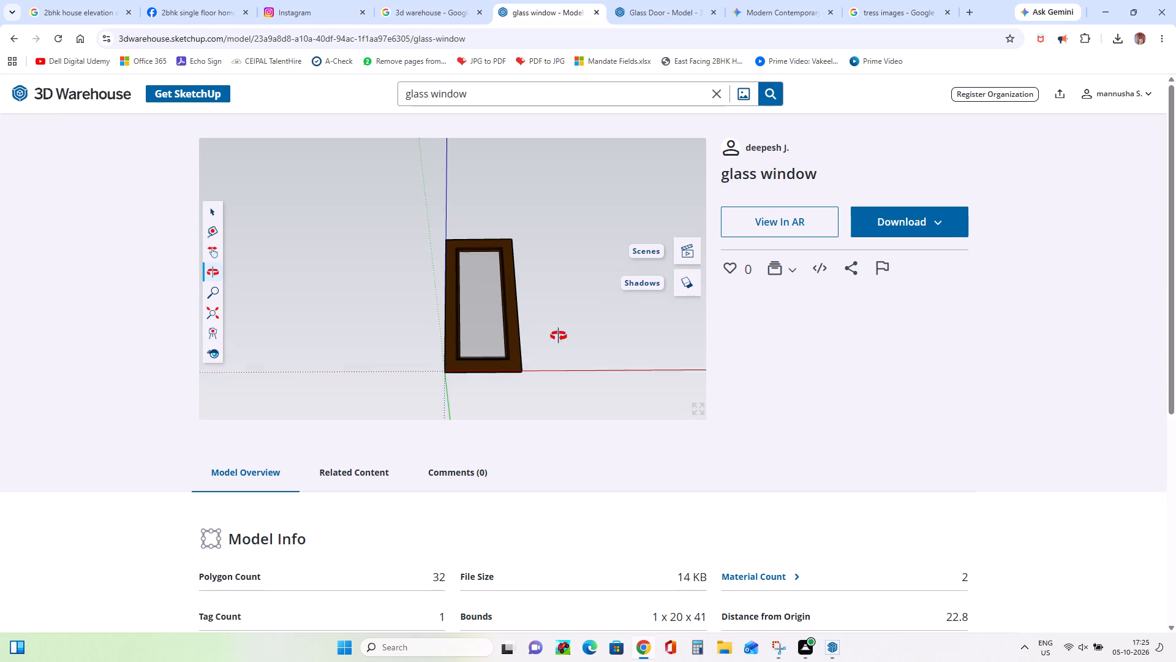
middle_drag(558, 335, 555, 381)
Try to download the brown-framed glass window model as a SketchUp file.
click(900, 224)
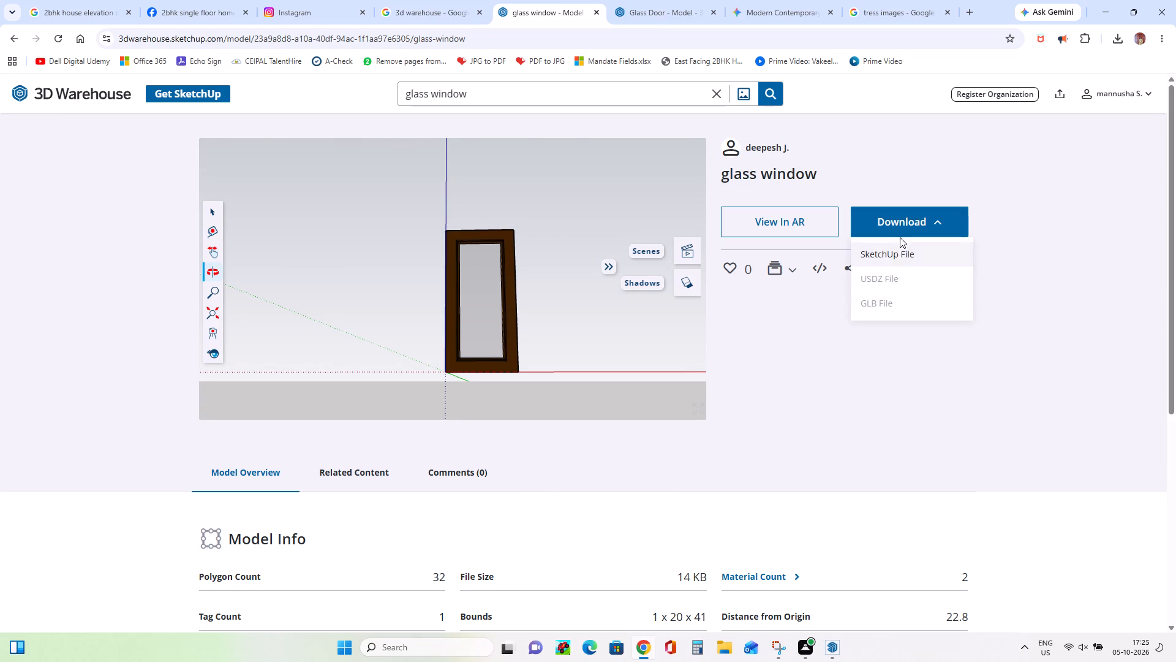
click(900, 257)
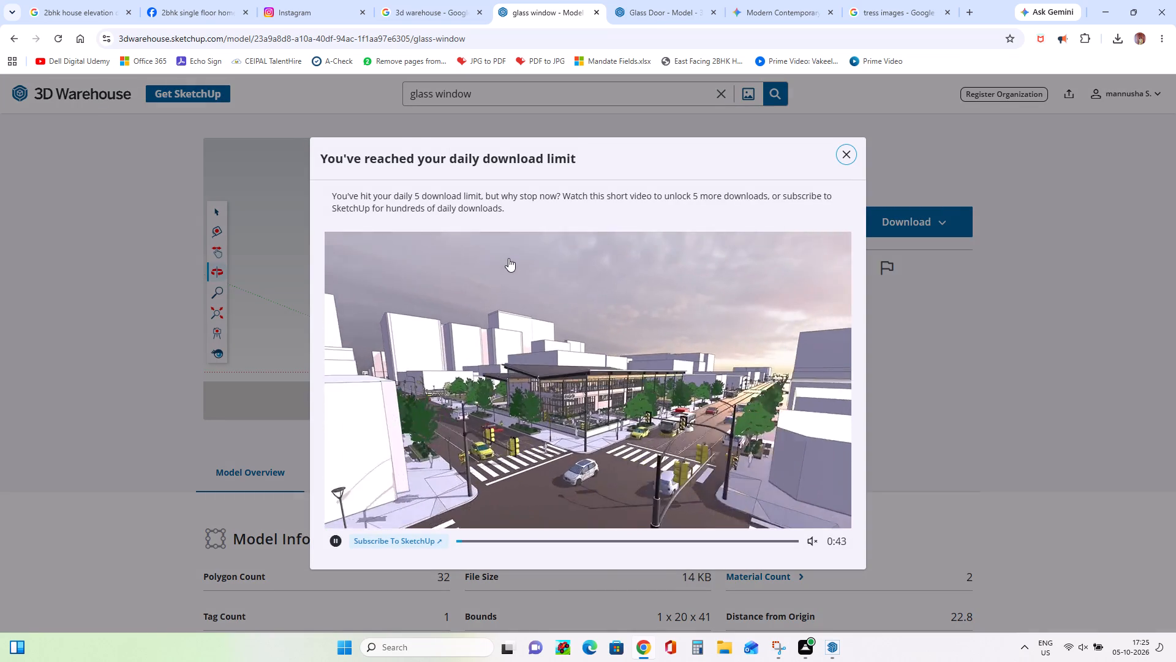
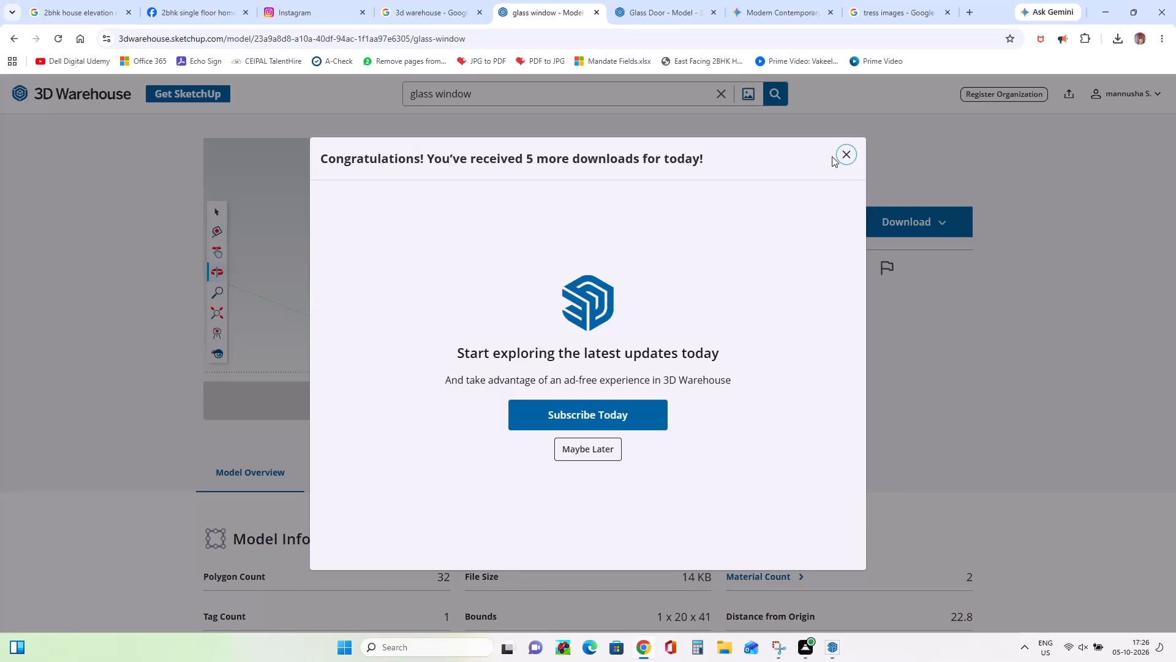
Dismiss the subscription offer and download the brown-framed glass window model as a SketchUp file.
click(852, 151)
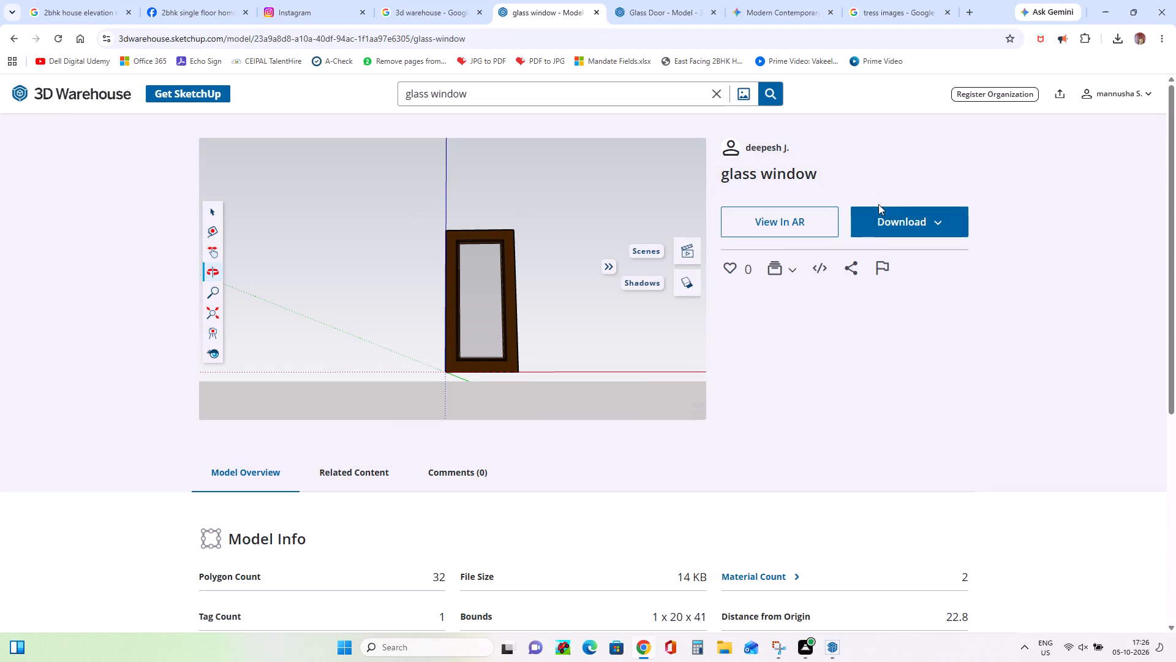
click(881, 213)
click(891, 259)
Switch to SketchUp, import Component_59 from Downloads and place it at the lower corner of the tower's upper window opening.
click(1109, 11)
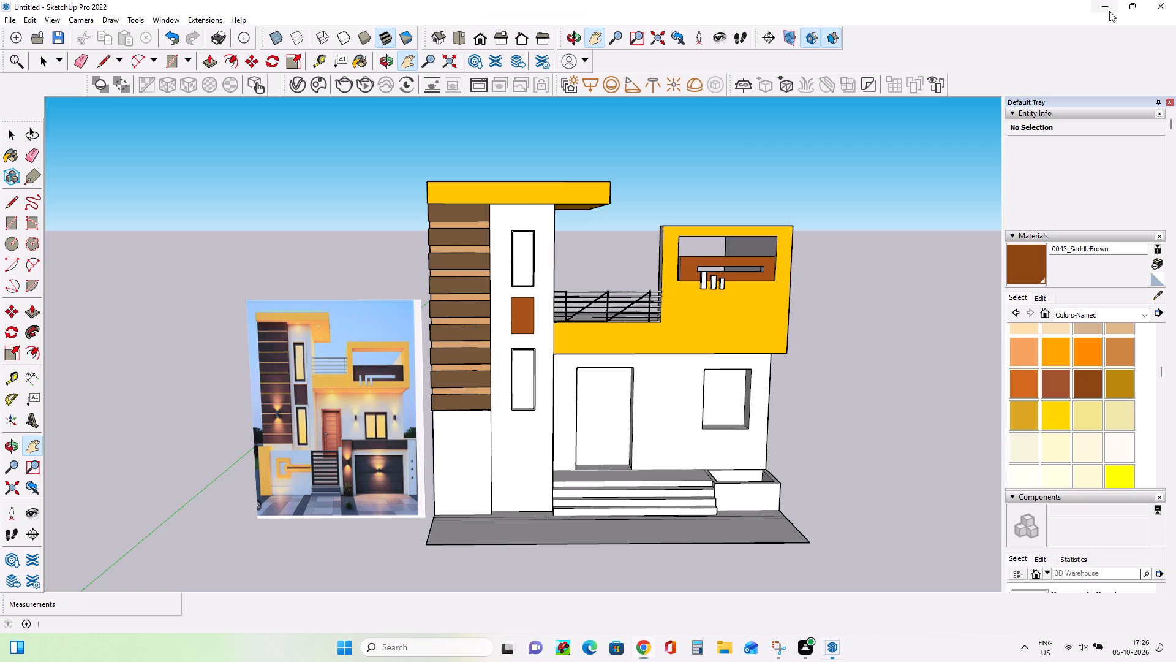
click(7, 21)
click(62, 228)
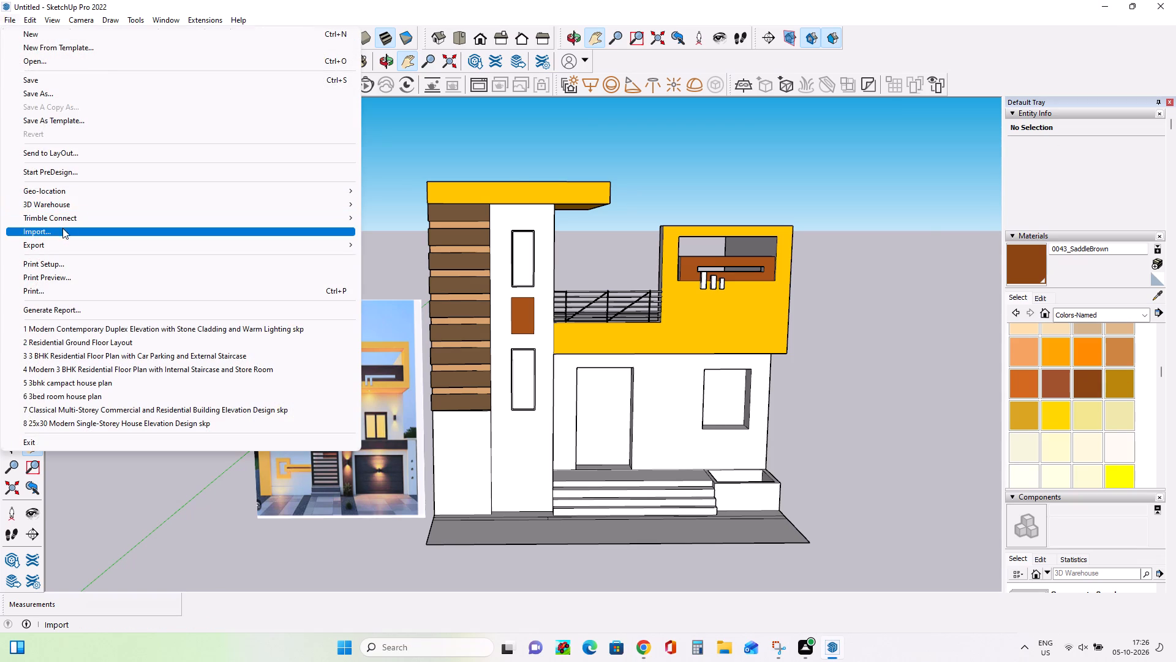
click(516, 281)
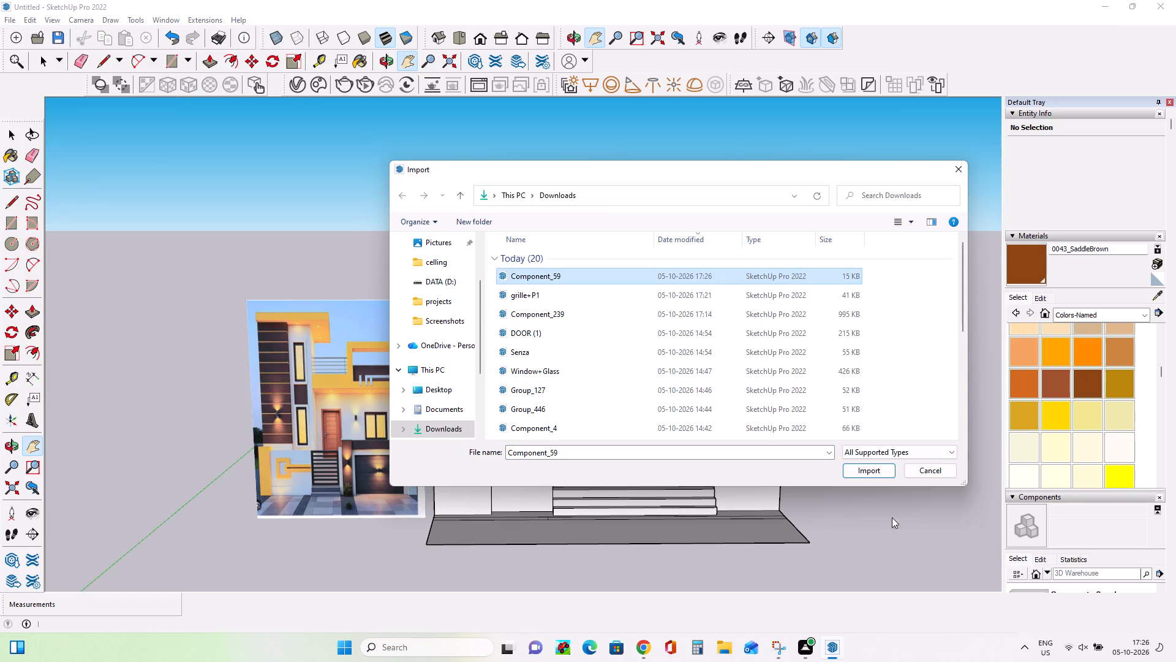
click(882, 474)
click(677, 366)
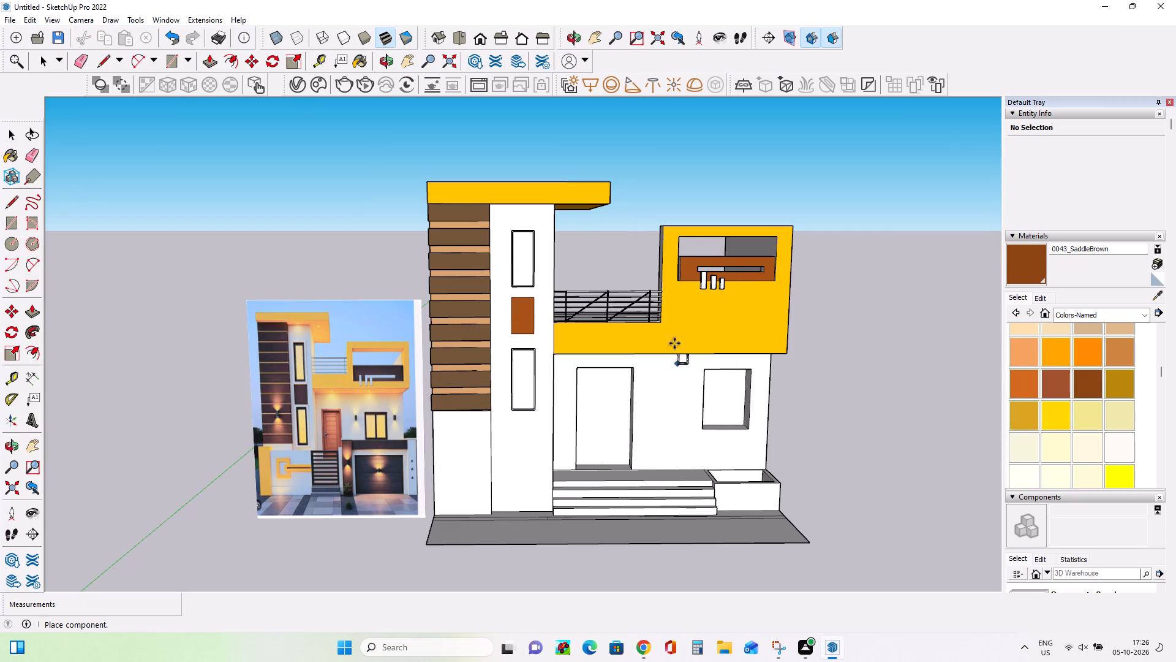
click(518, 284)
scroll(529, 268, up, 11)
scroll(483, 313, up, 11)
middle_drag(511, 329, 478, 379)
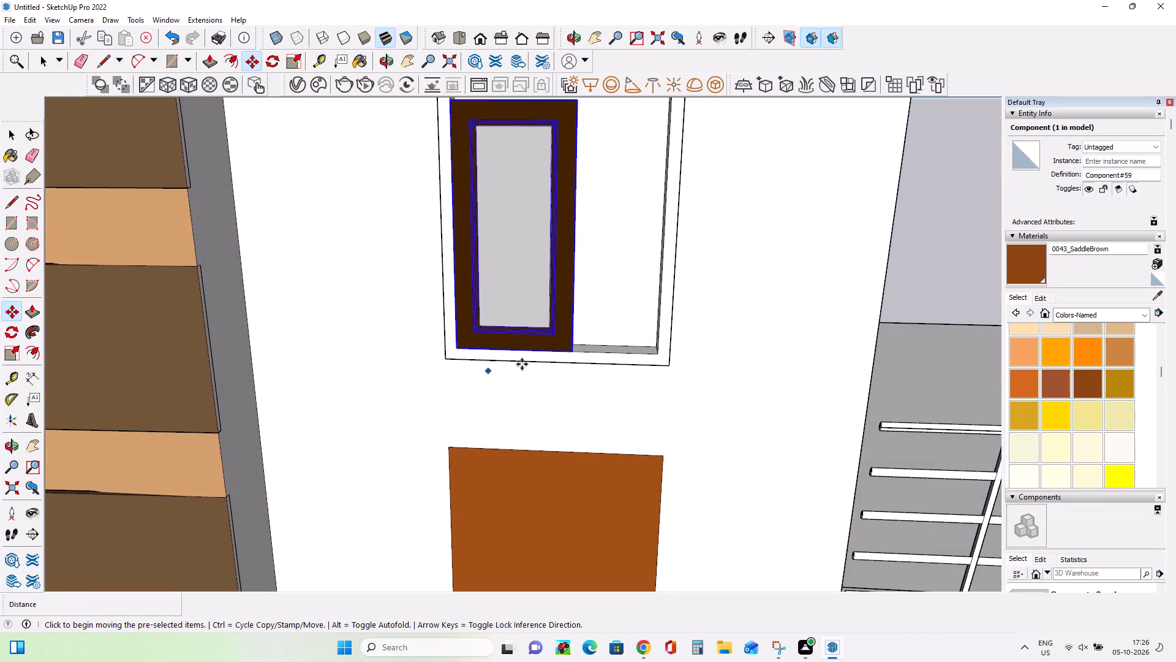
click(570, 353)
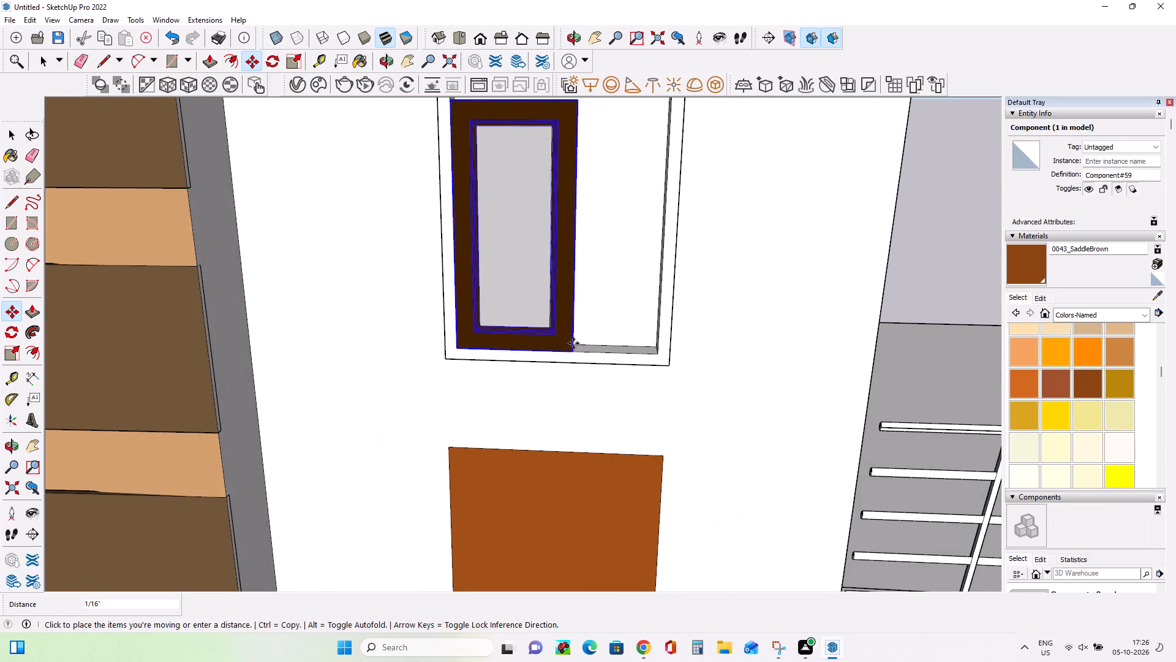
click(567, 350)
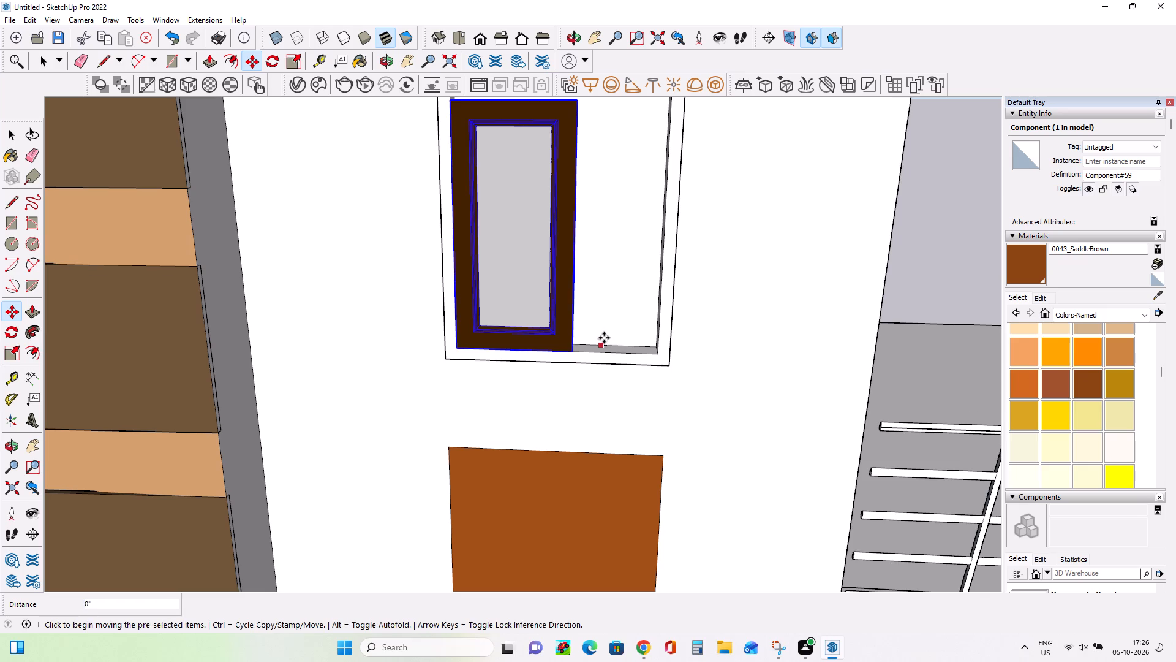
Scale the placed glass window uniformly by about 2.22 to suit the upper opening.
scroll(604, 338, down, 6)
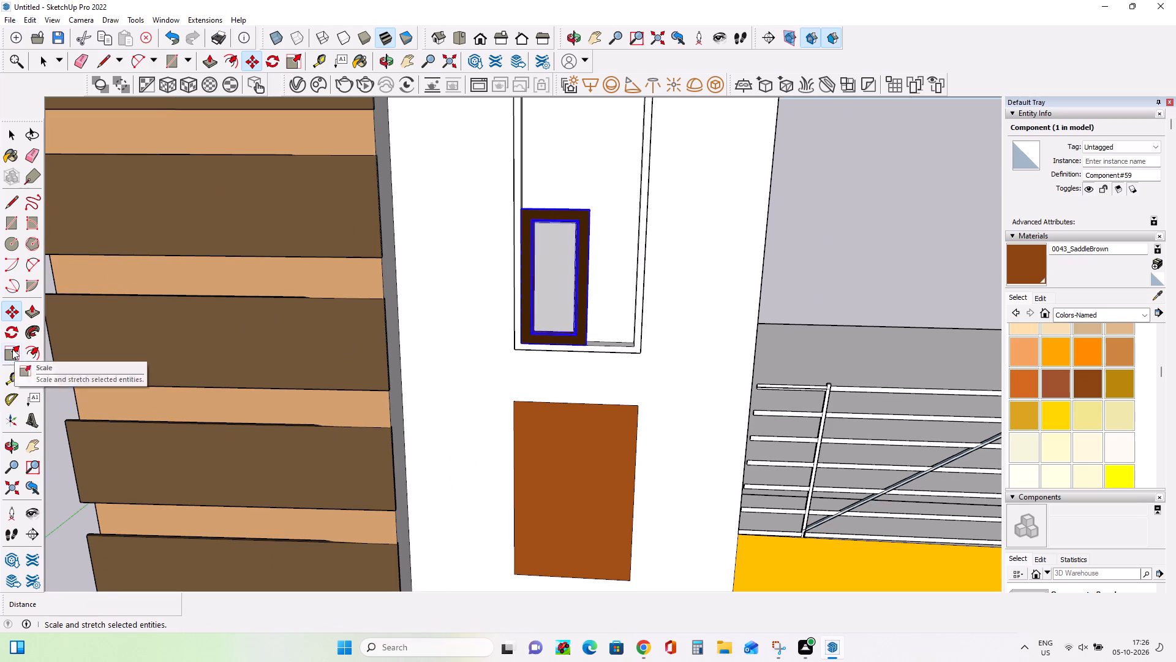
click(12, 349)
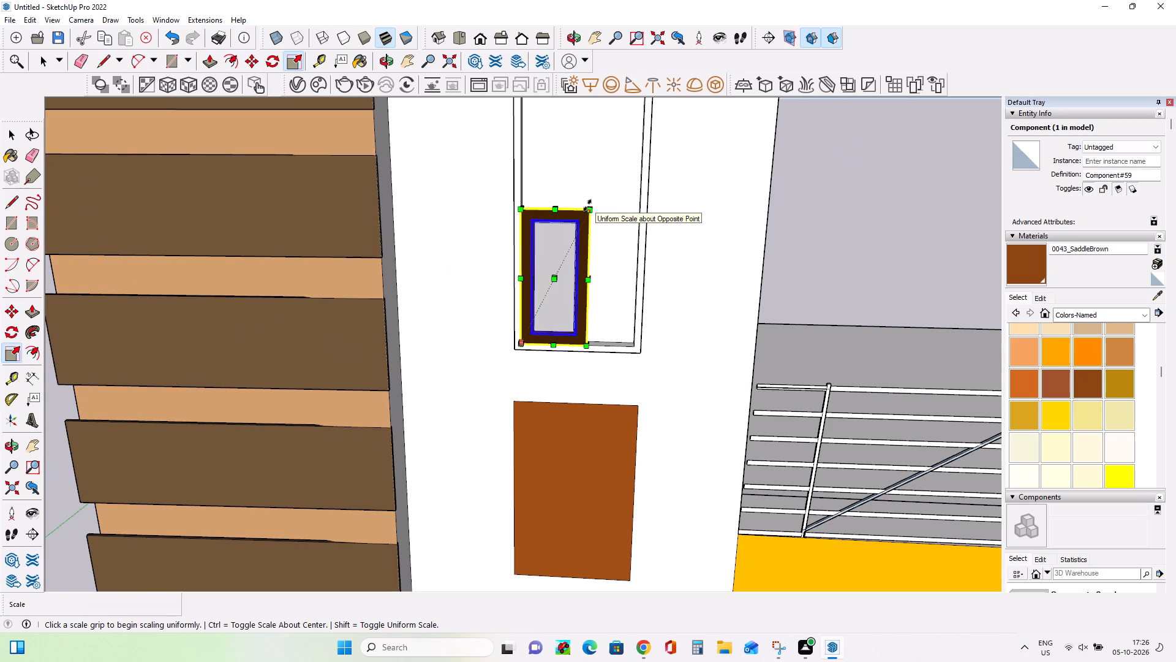
scroll(587, 205, down, 9)
click(587, 205)
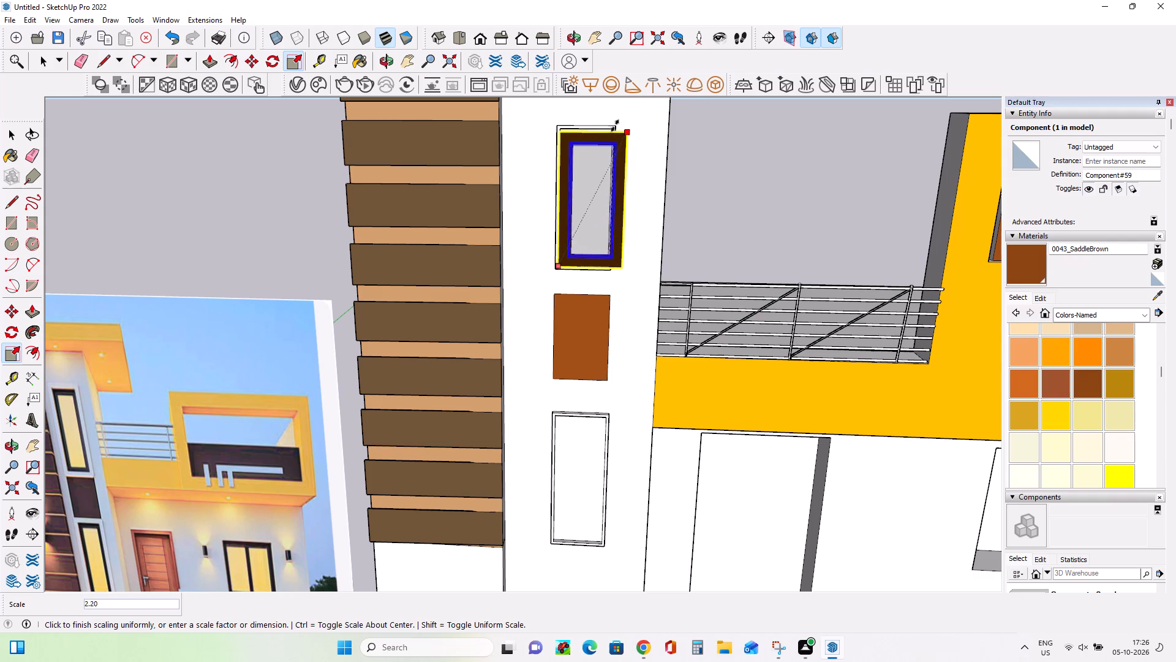
click(620, 127)
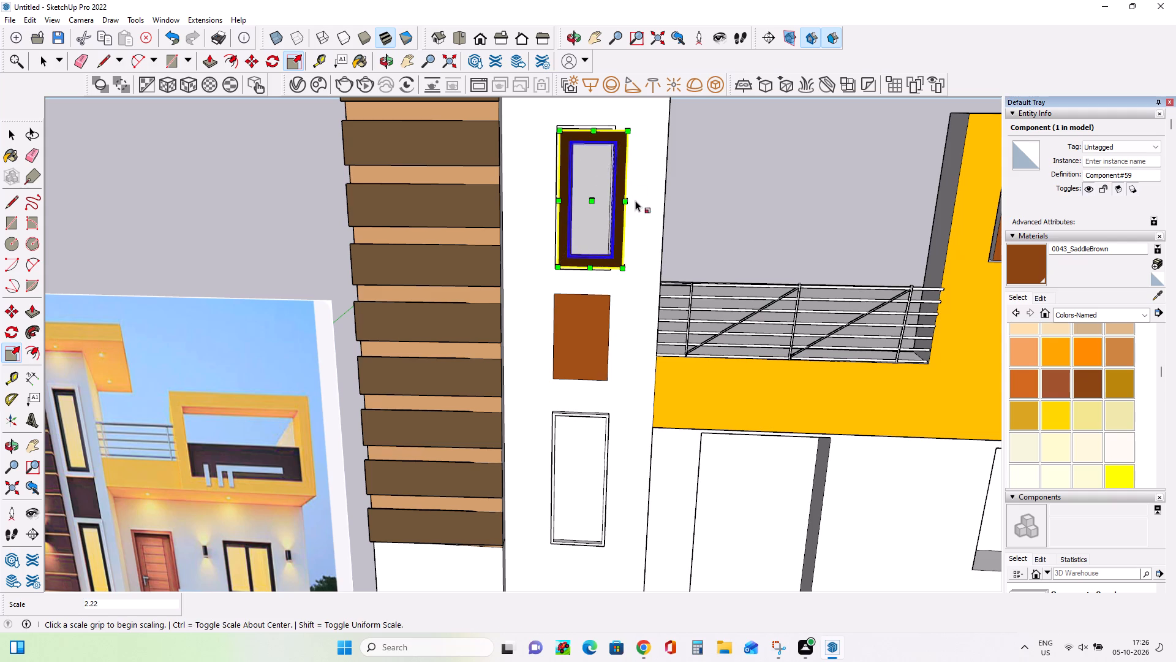
Fit the window to the upper opening by scaling its height by about 1.01 and its width by about 0.78.
scroll(571, 83, up, 17)
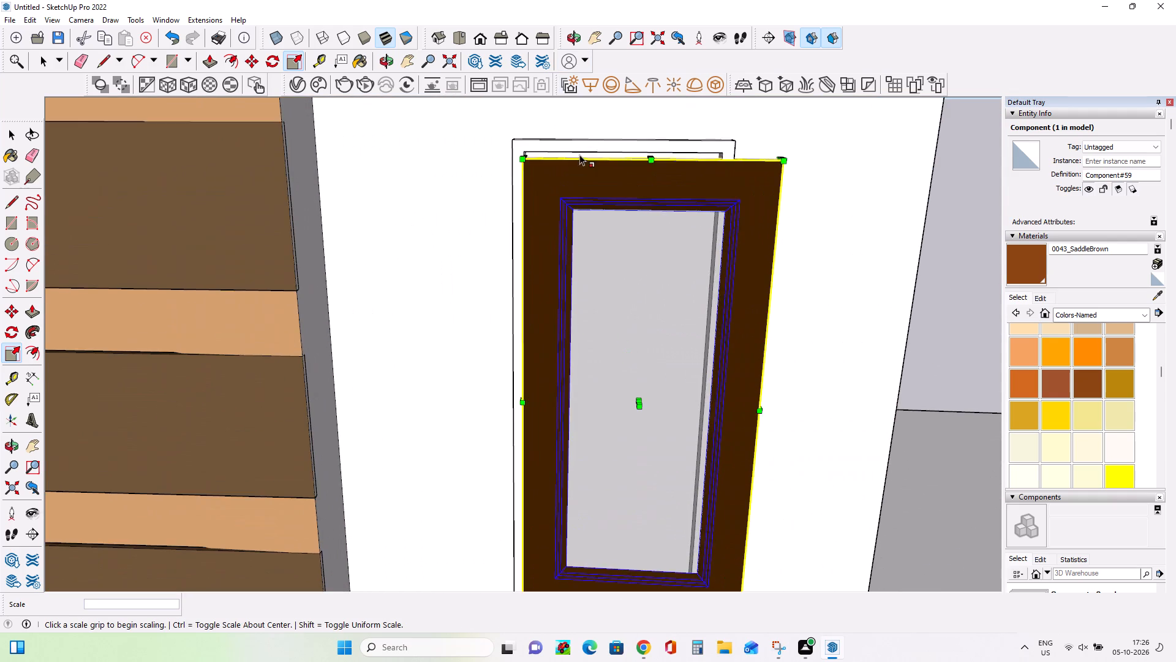
middle_drag(579, 165, 587, 242)
click(658, 157)
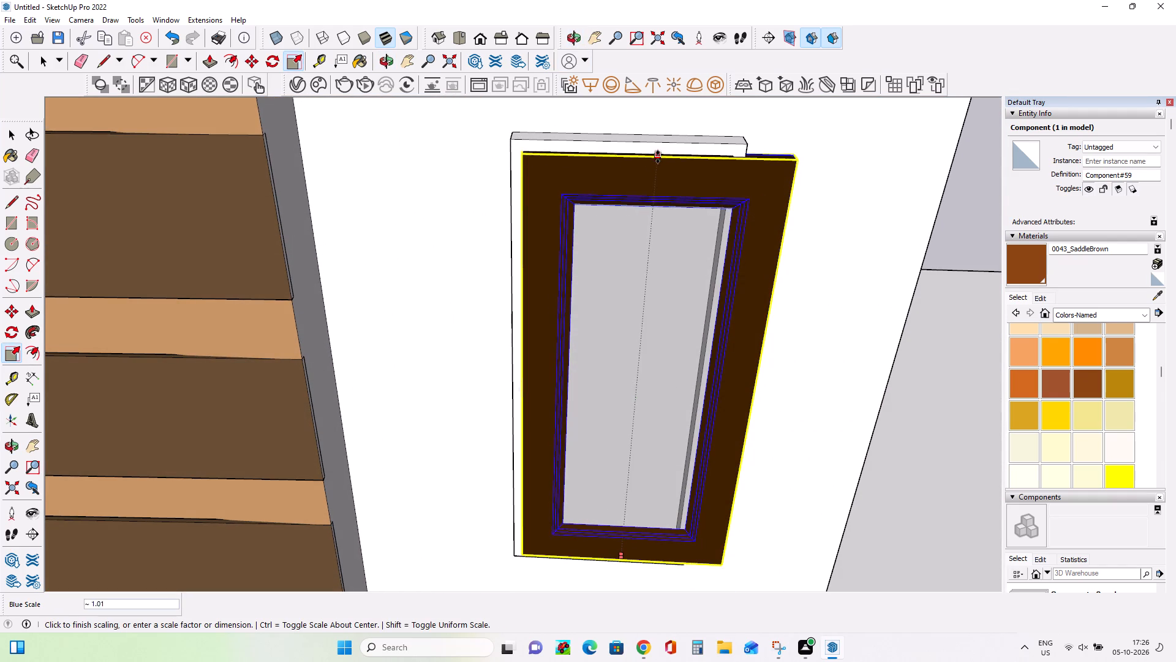
click(658, 153)
scroll(680, 232, down, 7)
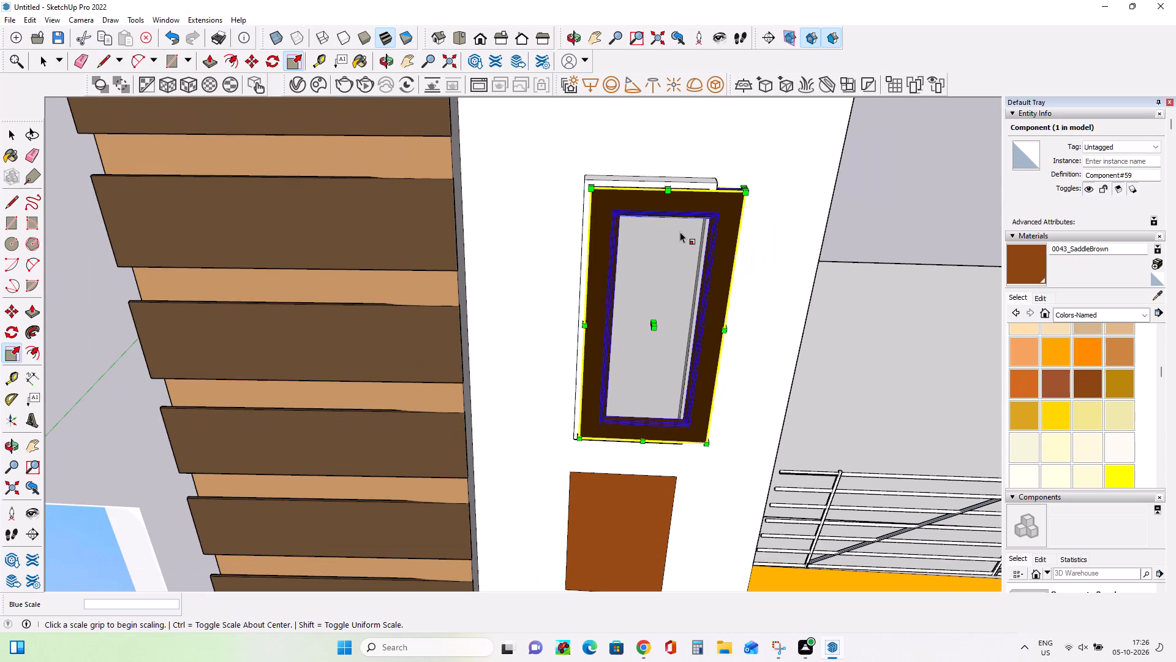
middle_drag(646, 391, 467, 328)
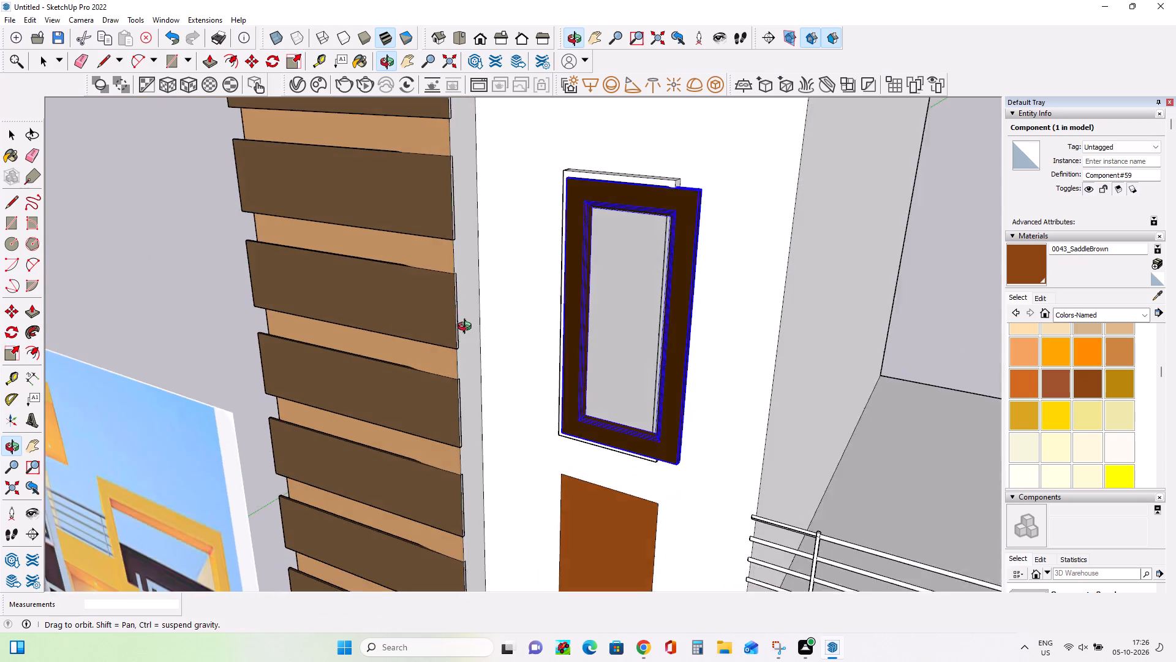
middle_drag(467, 328, 466, 326)
click(682, 335)
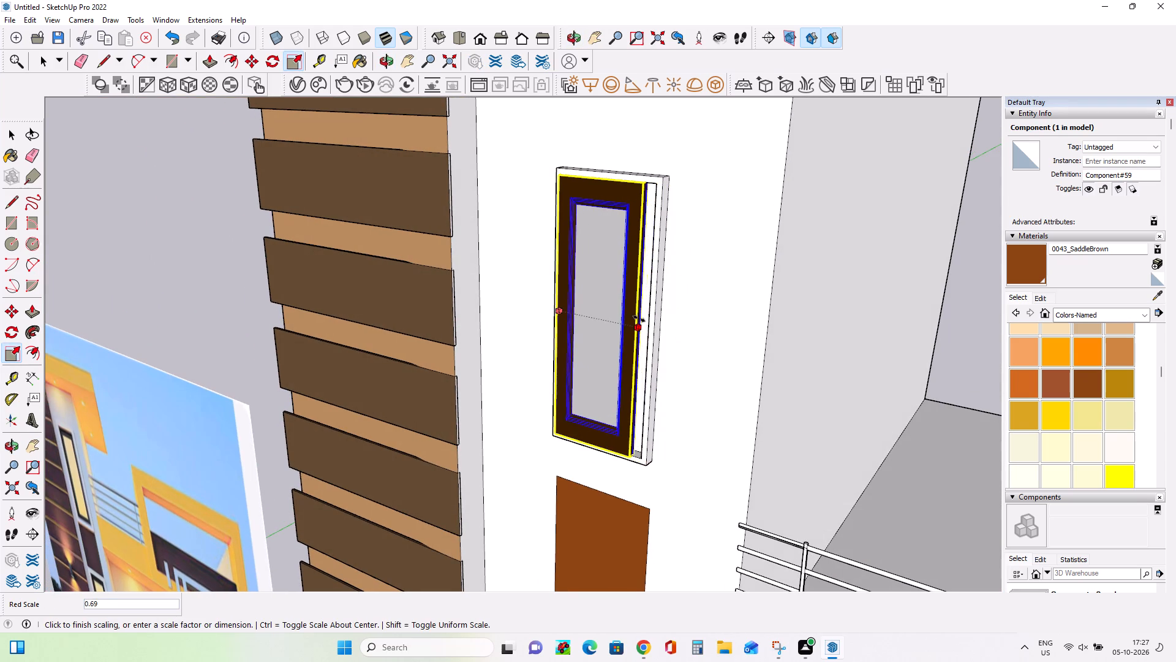
click(652, 325)
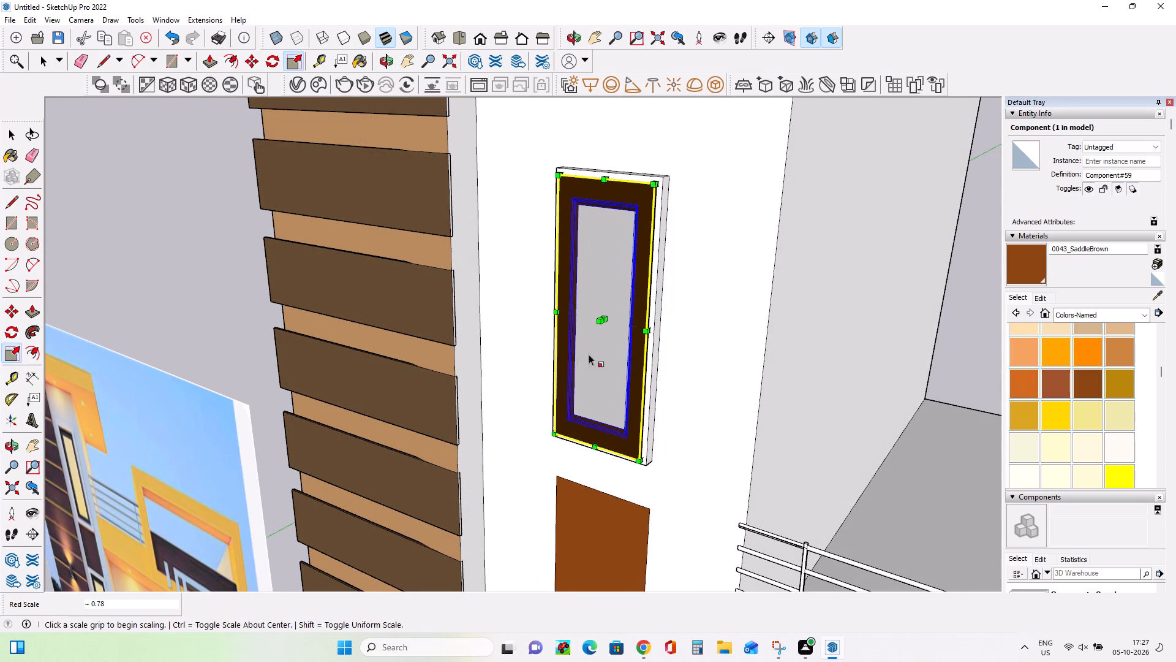
Compare the fitted upper tower window with the reference photo across the whole elevation.
middle_drag(575, 356, 766, 305)
scroll(688, 384, down, 6)
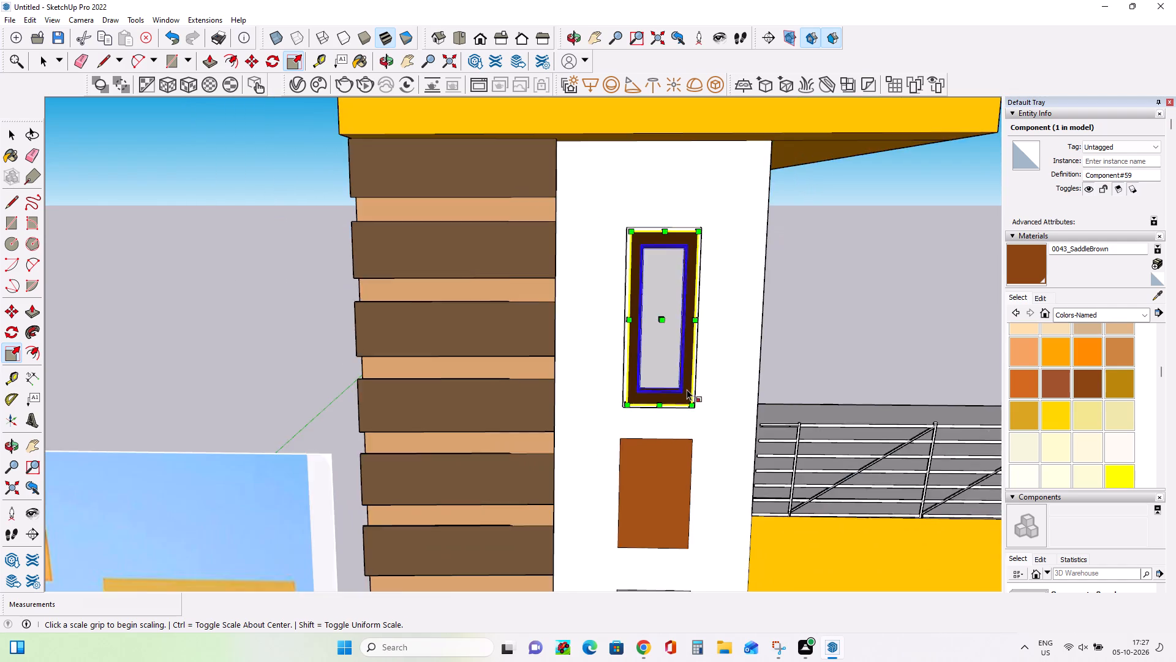
scroll(687, 389, down, 5)
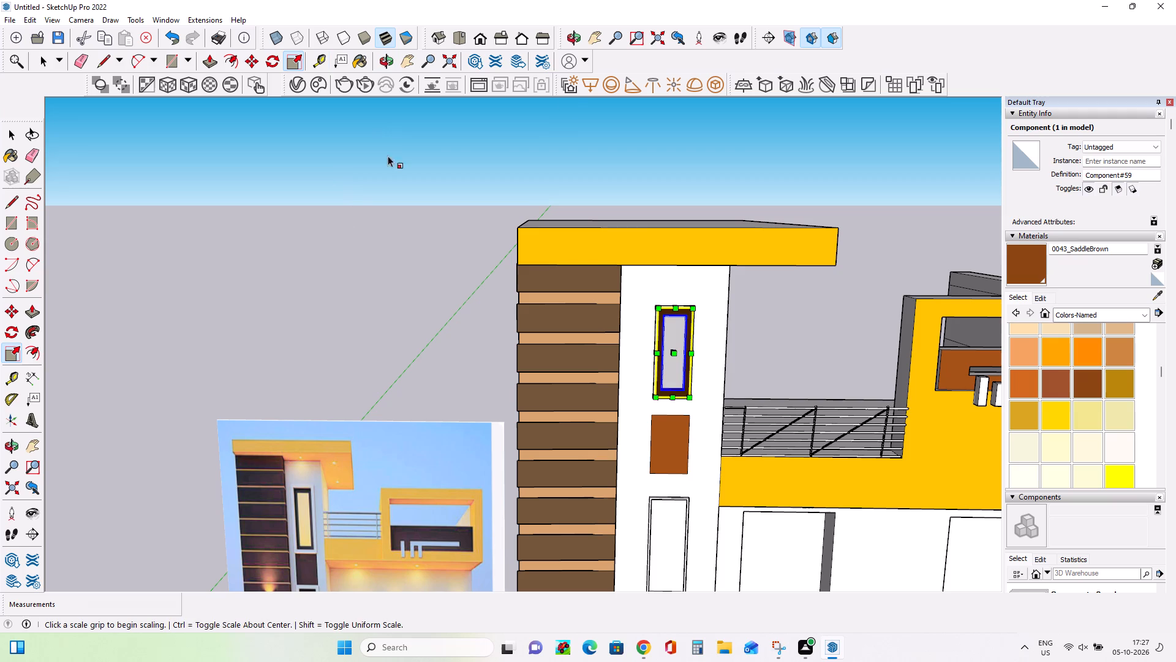
click(12, 133)
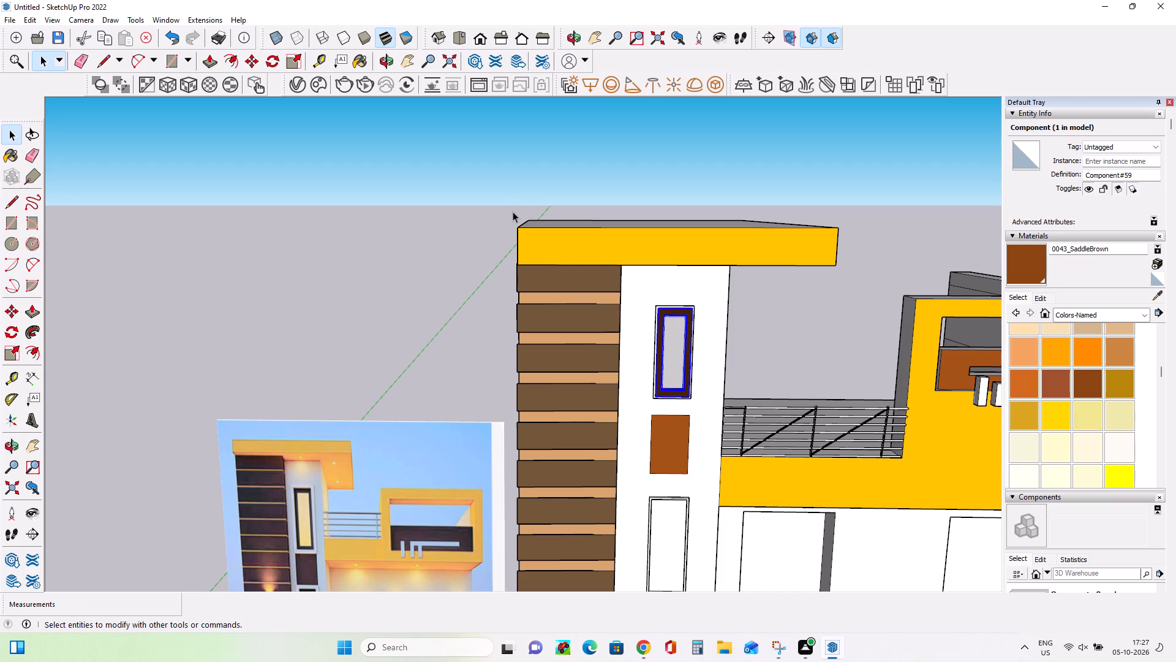
scroll(676, 454, down, 10)
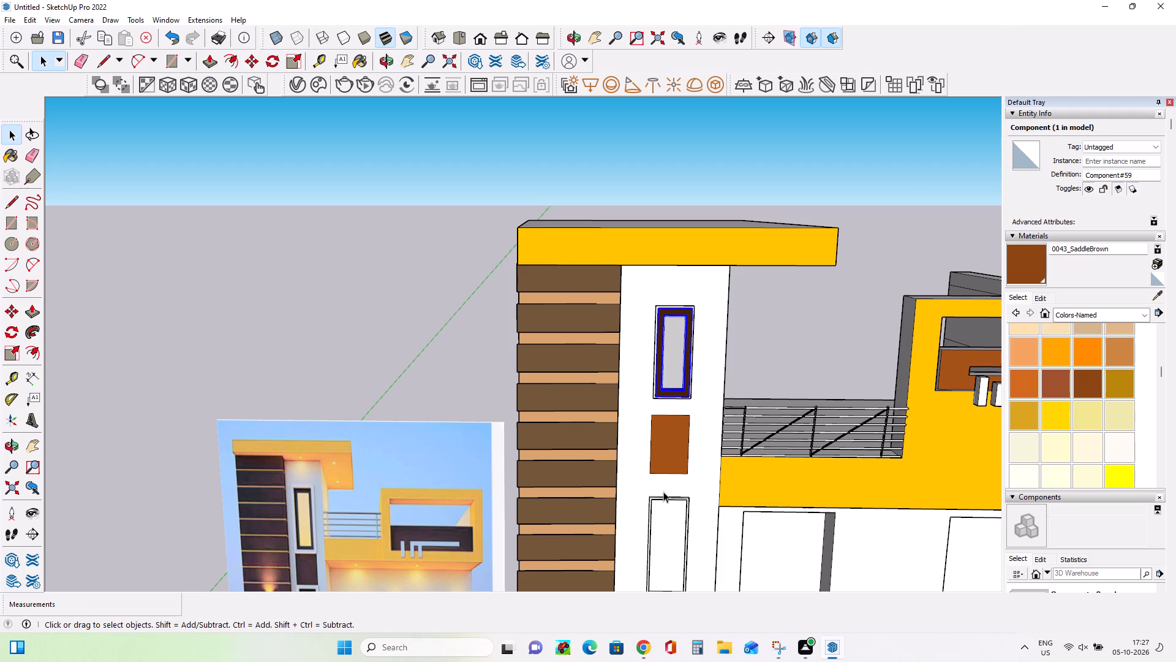
scroll(676, 531, up, 3)
scroll(694, 484, down, 4)
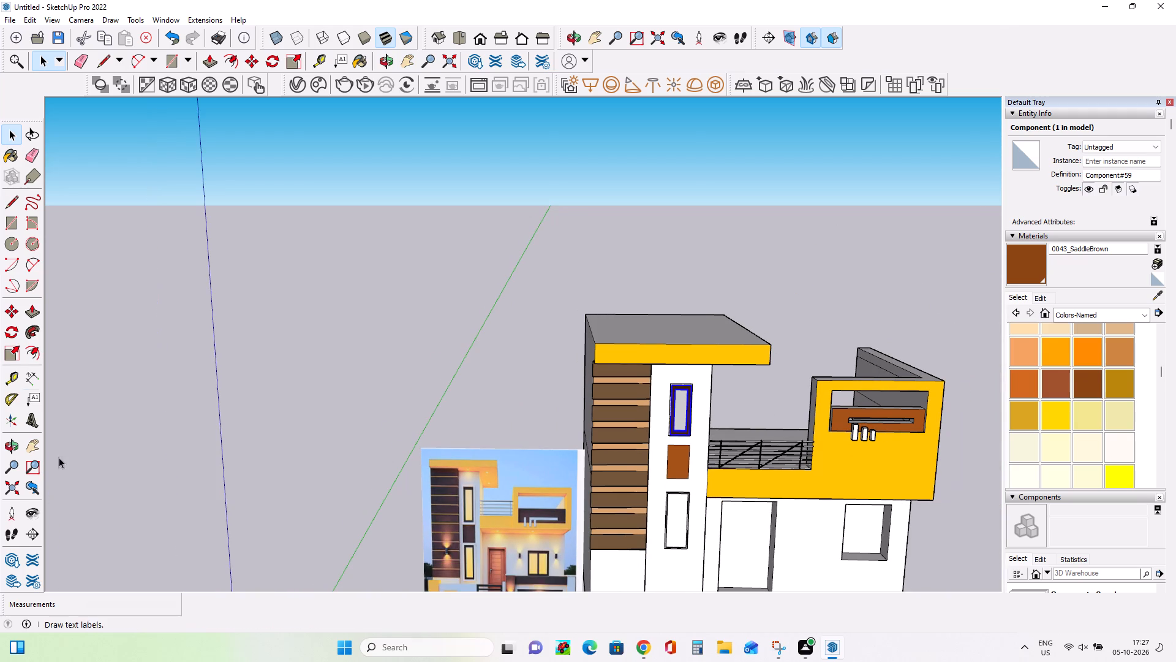
click(26, 439)
drag(444, 432, 379, 299)
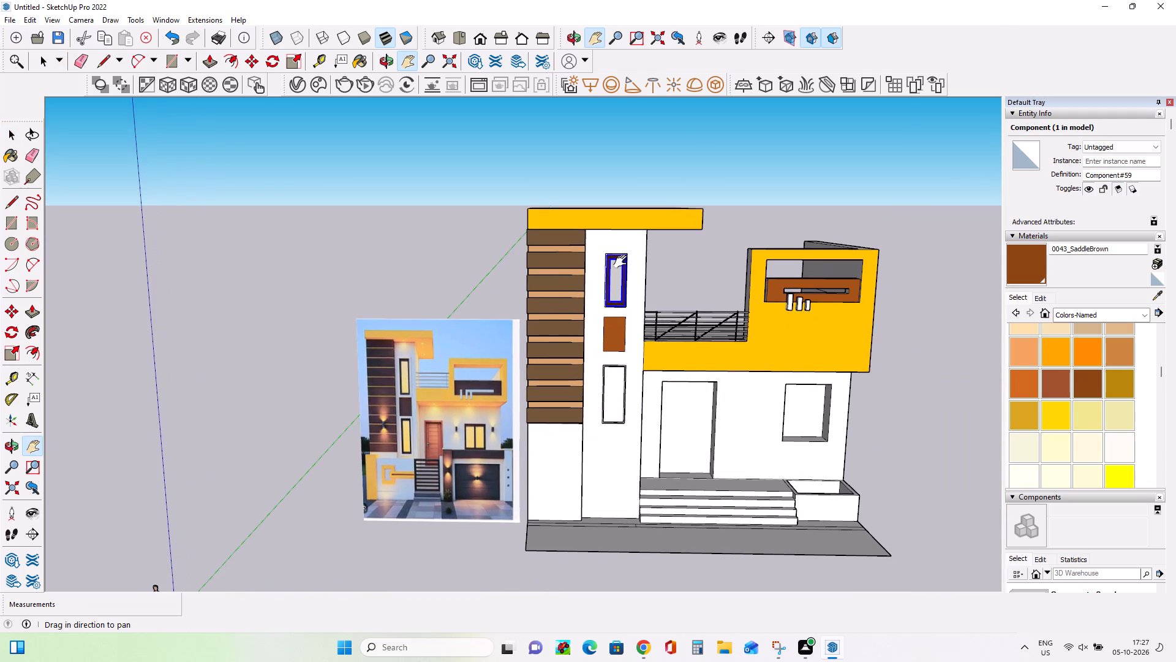
scroll(627, 256, up, 8)
scroll(630, 358, down, 8)
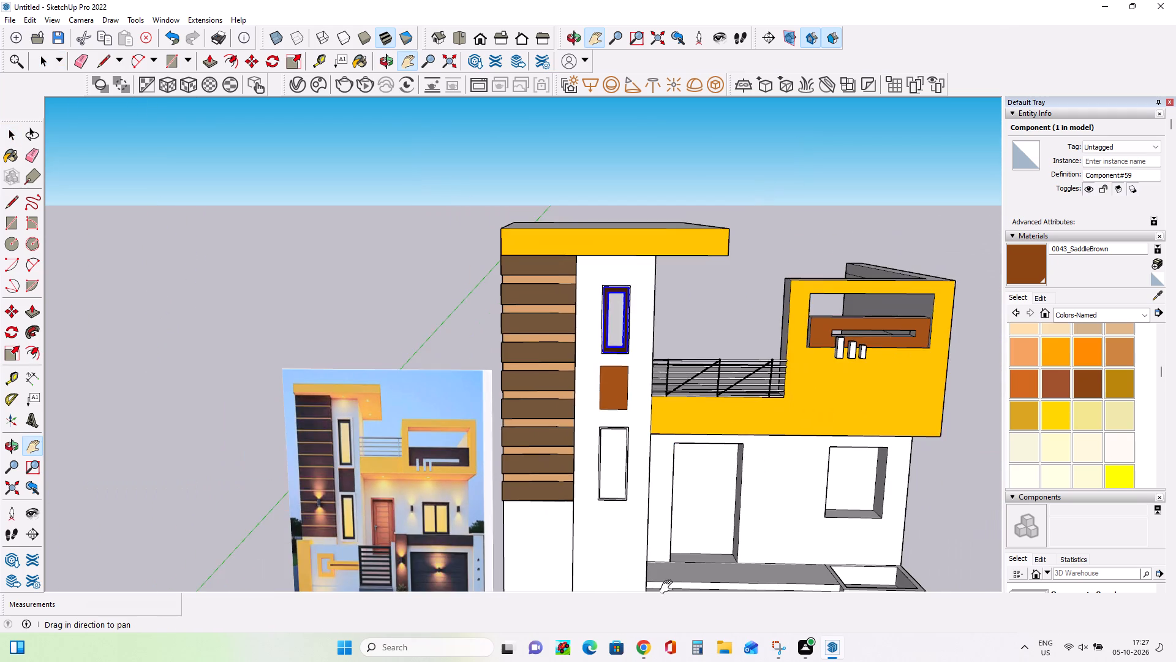
scroll(666, 579, up, 4)
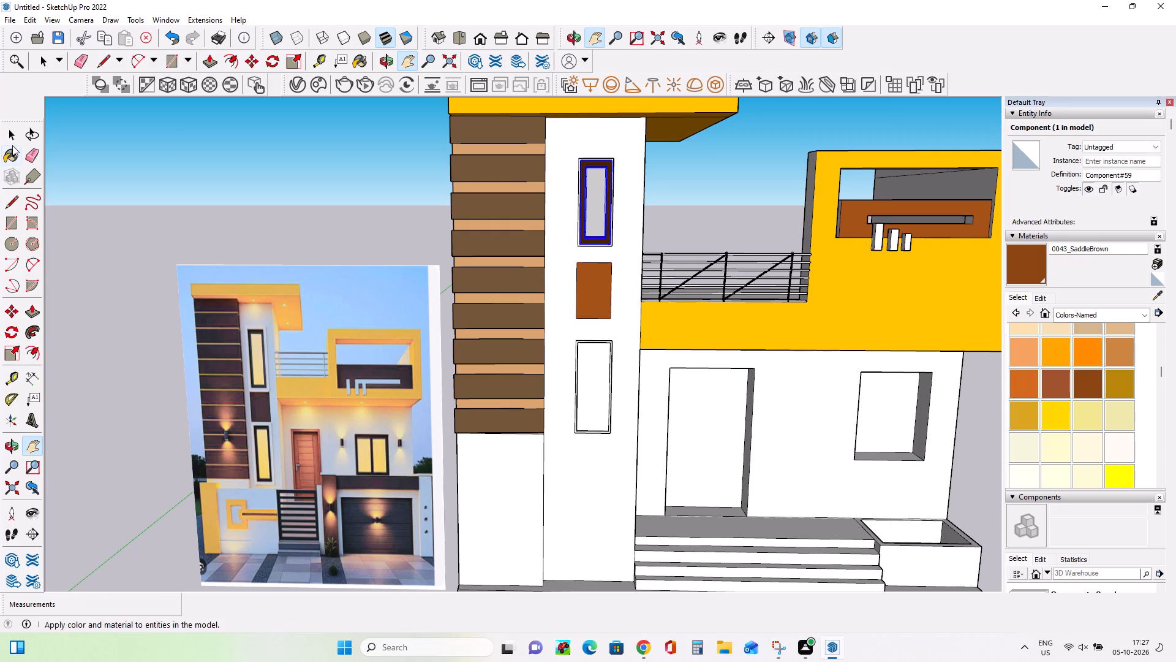
click(12, 145)
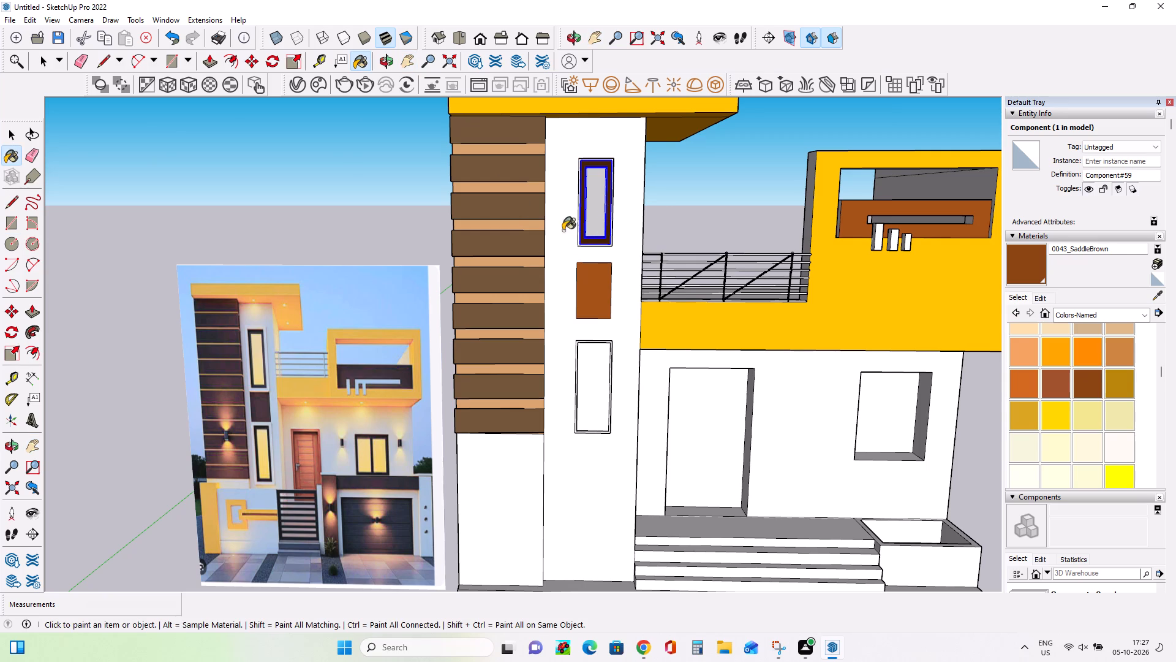
click(9, 130)
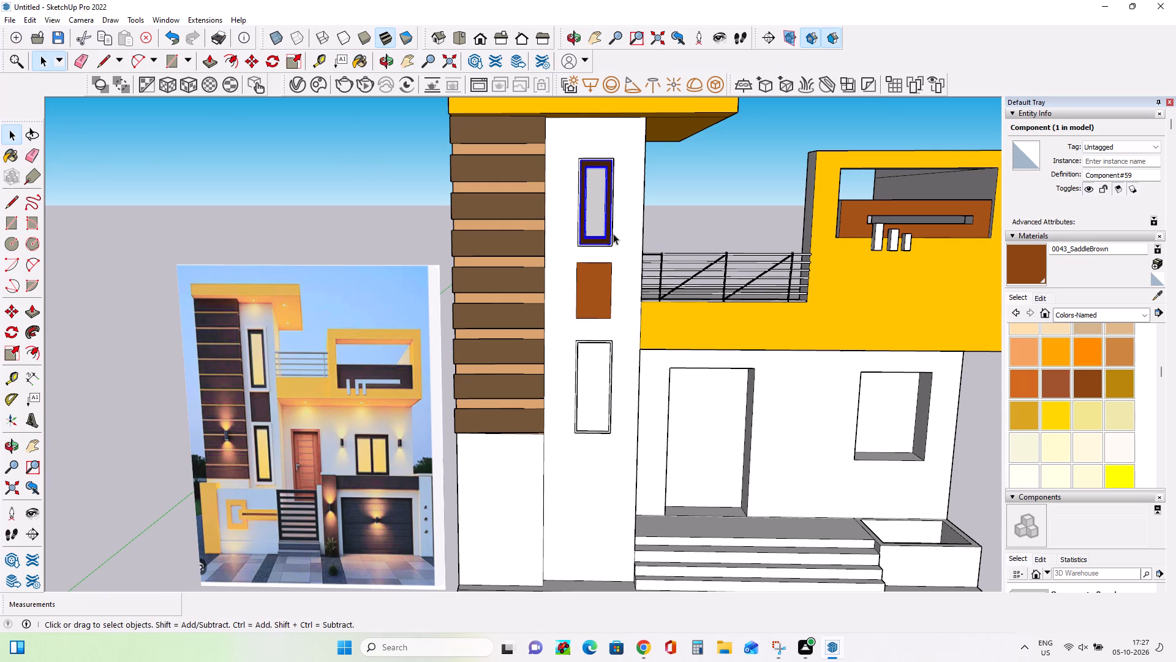
Copy the fitted window about 18' 2" down to the lower corner of the tower's lower window opening.
click(606, 232)
scroll(611, 224, up, 4)
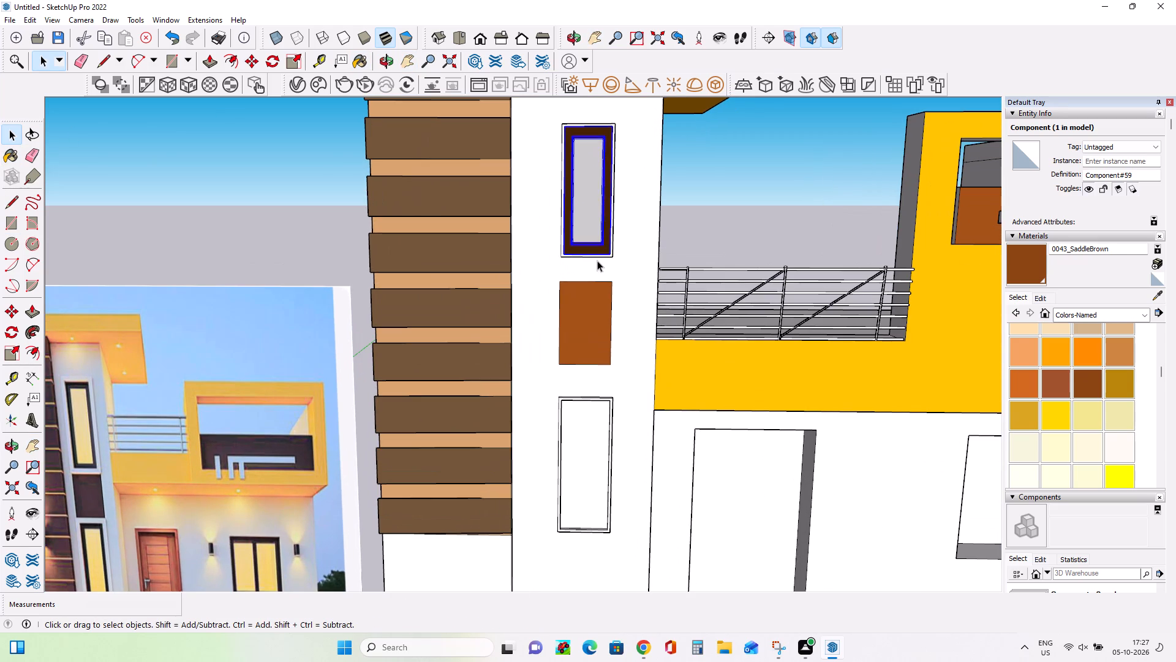
click(608, 245)
click(9, 321)
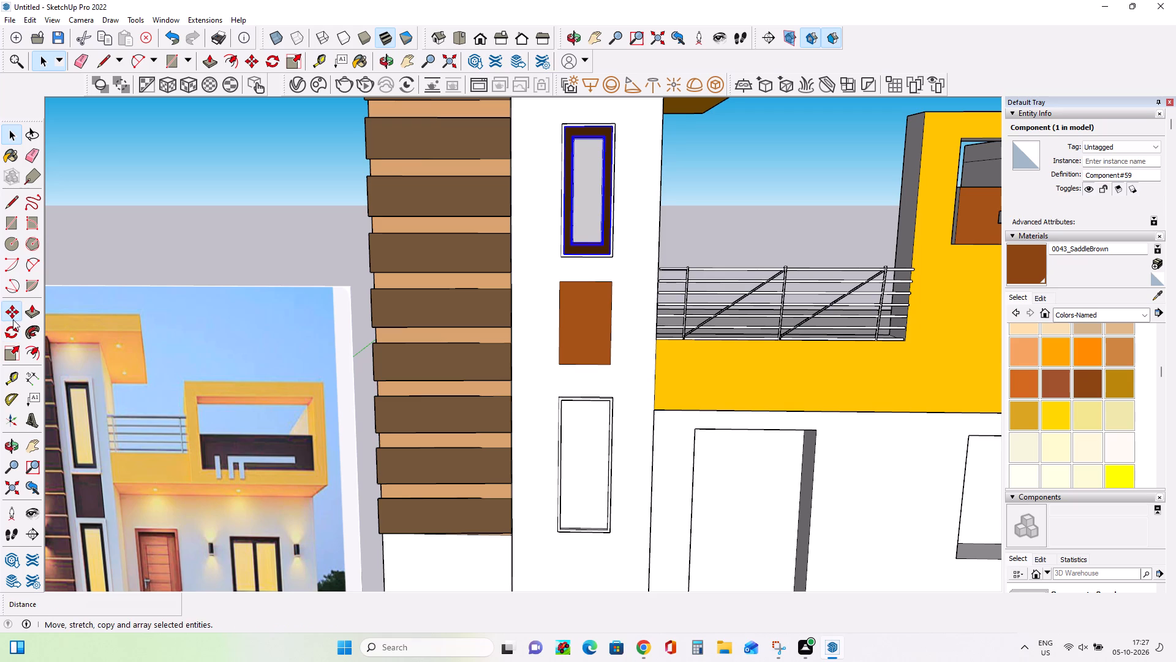
click(566, 254)
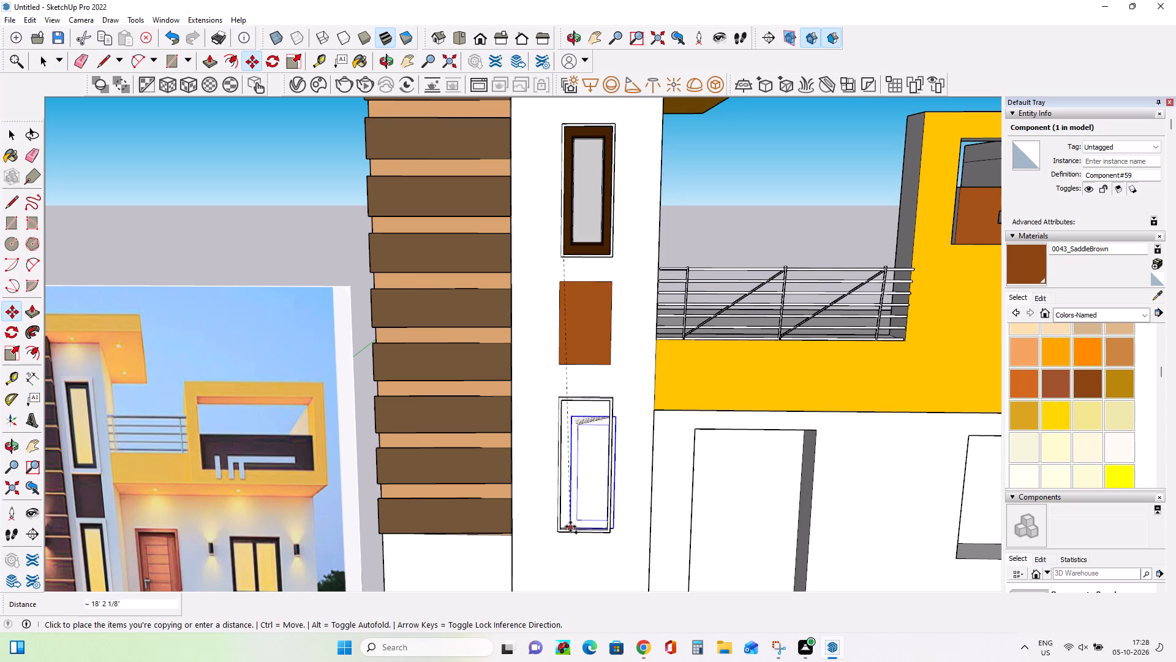
scroll(570, 528, up, 9)
click(546, 529)
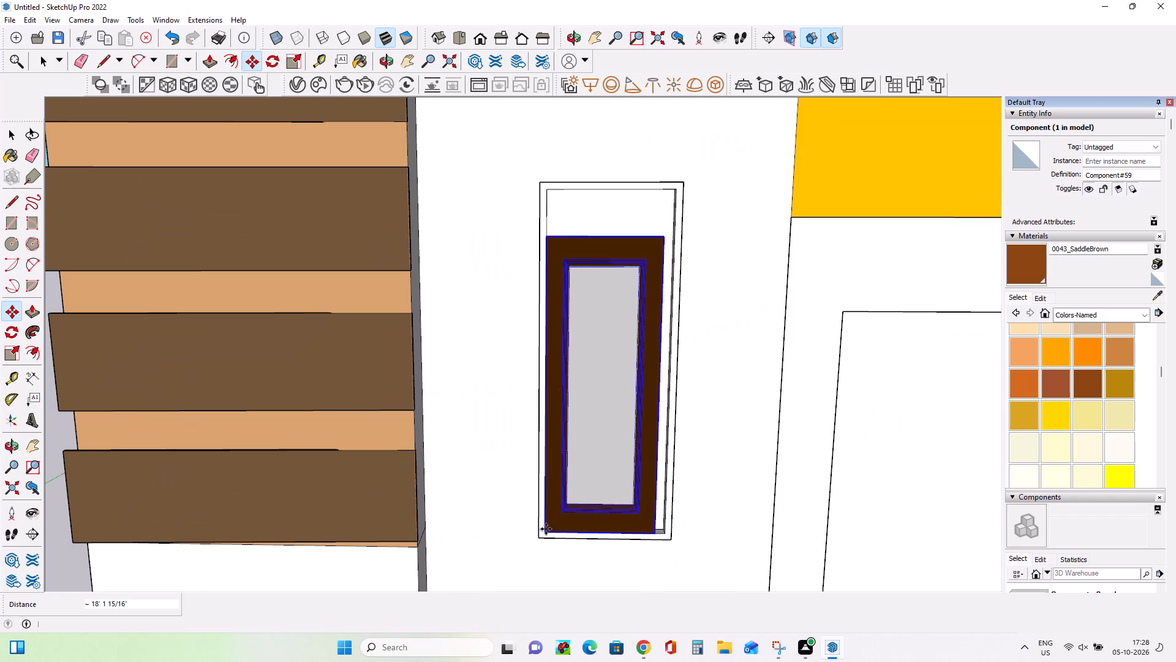
Fit the copied window to the lower tower opening by stretching its height to the opening's top and scaling its width by about 1.09.
click(13, 356)
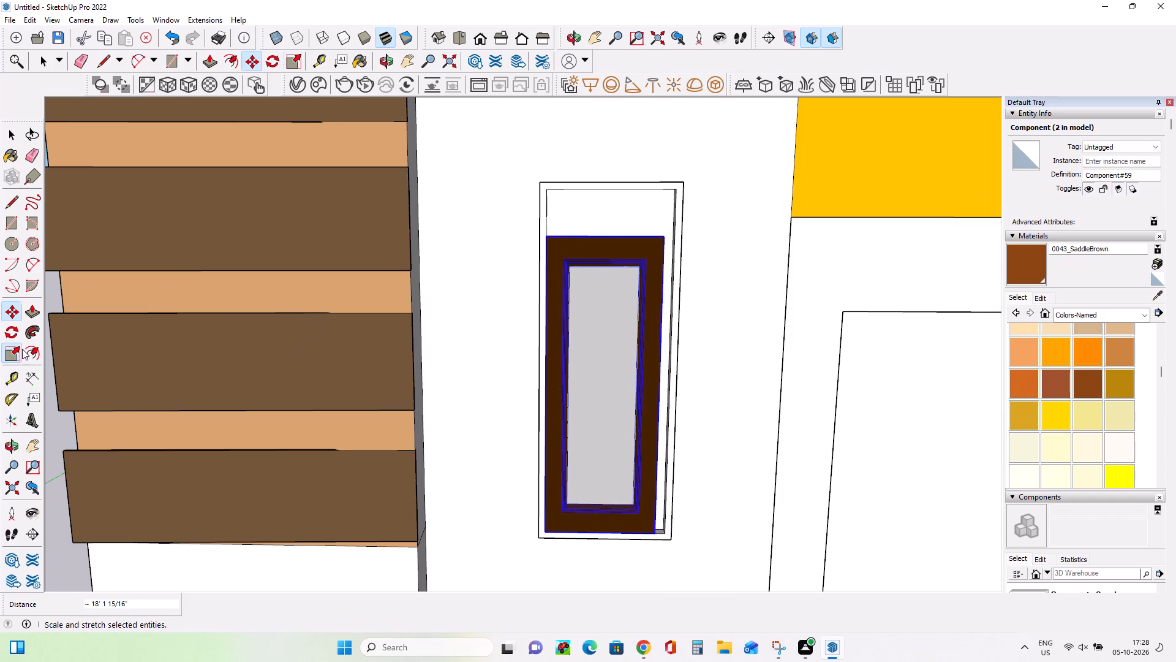
middle_drag(648, 277, 519, 322)
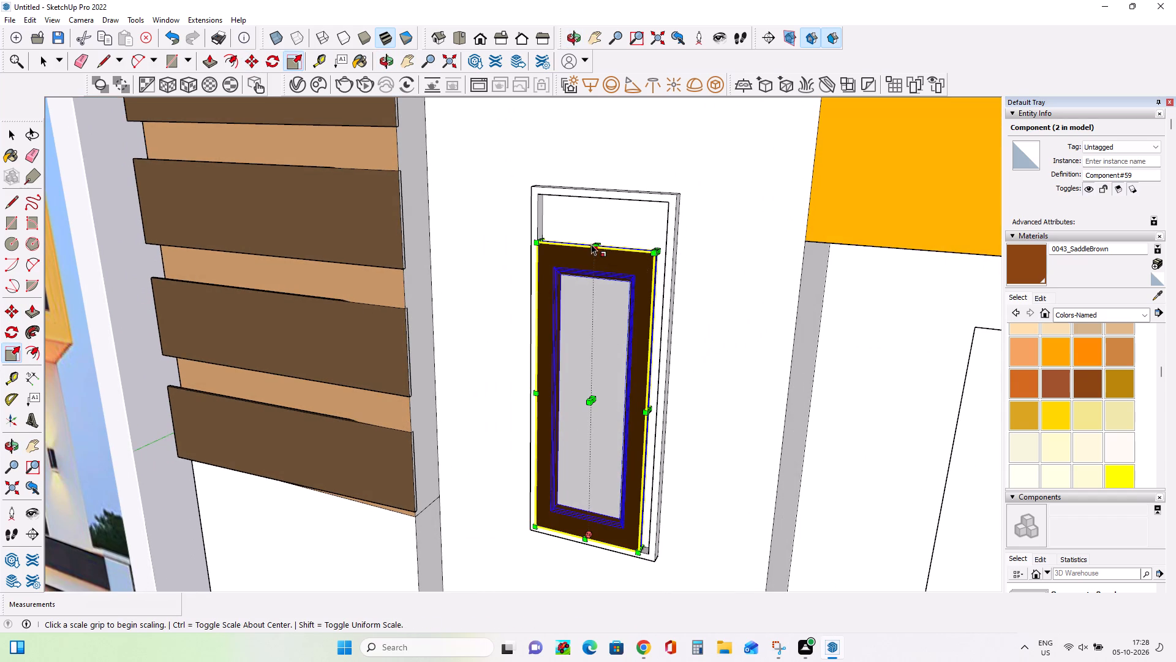
middle_drag(600, 230, 601, 287)
scroll(601, 287, up, 1)
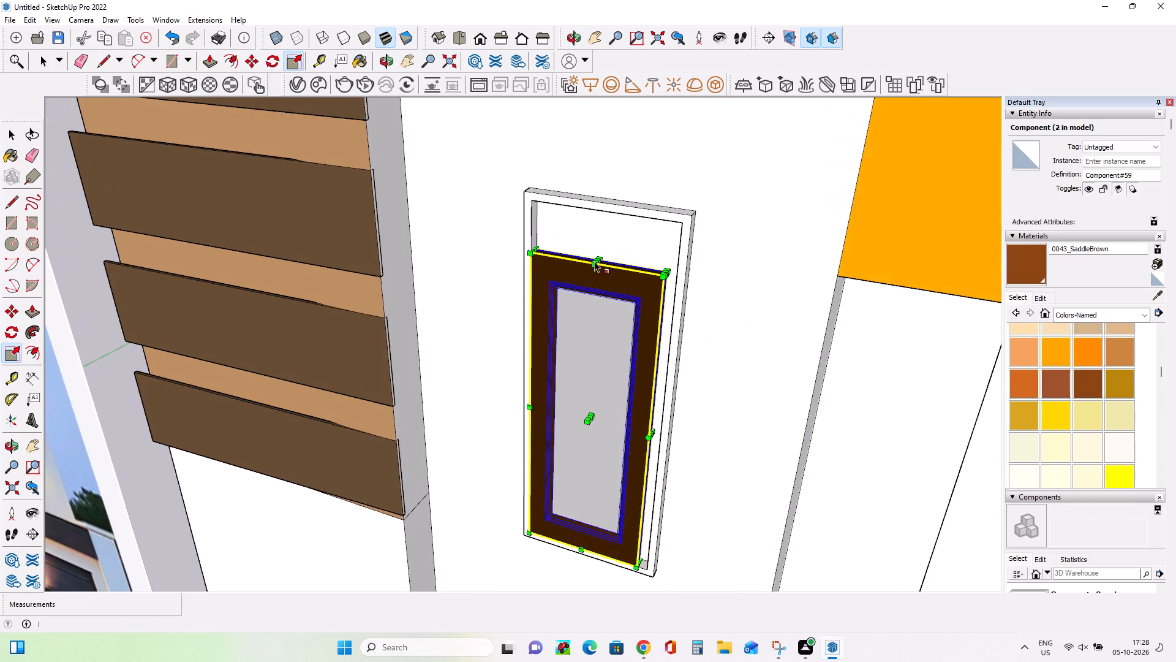
scroll(594, 247, up, 7)
click(598, 270)
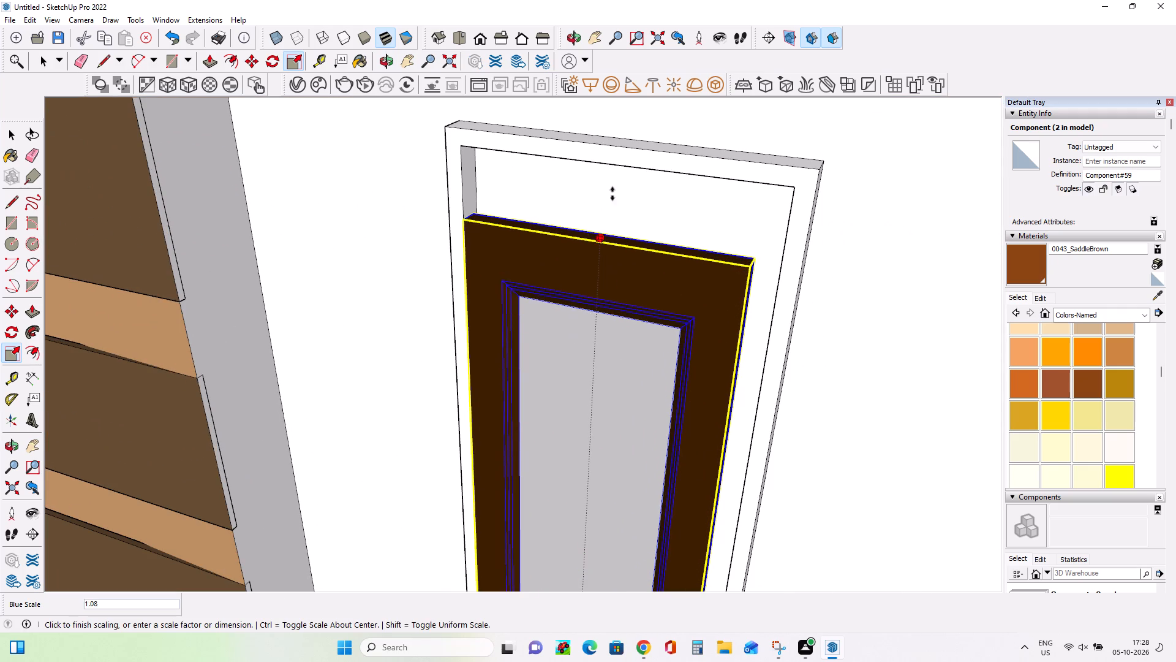
click(630, 165)
middle_drag(670, 302, 674, 197)
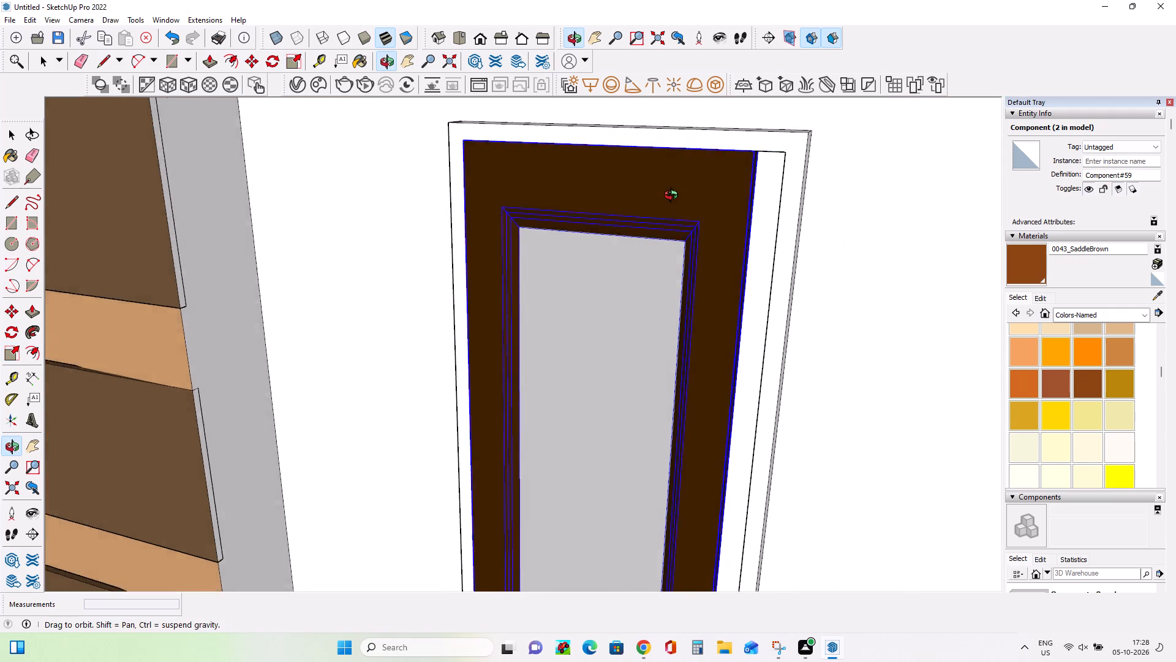
middle_drag(674, 197, 674, 193)
middle_drag(801, 416, 709, 314)
middle_click(709, 314)
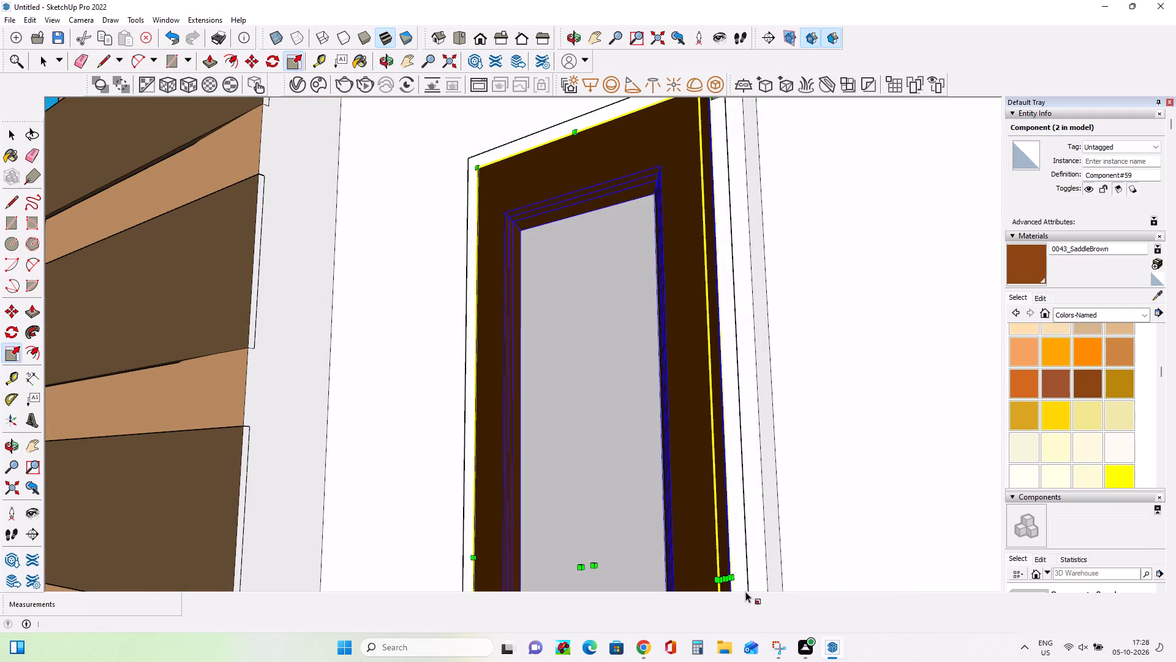
click(728, 577)
click(750, 574)
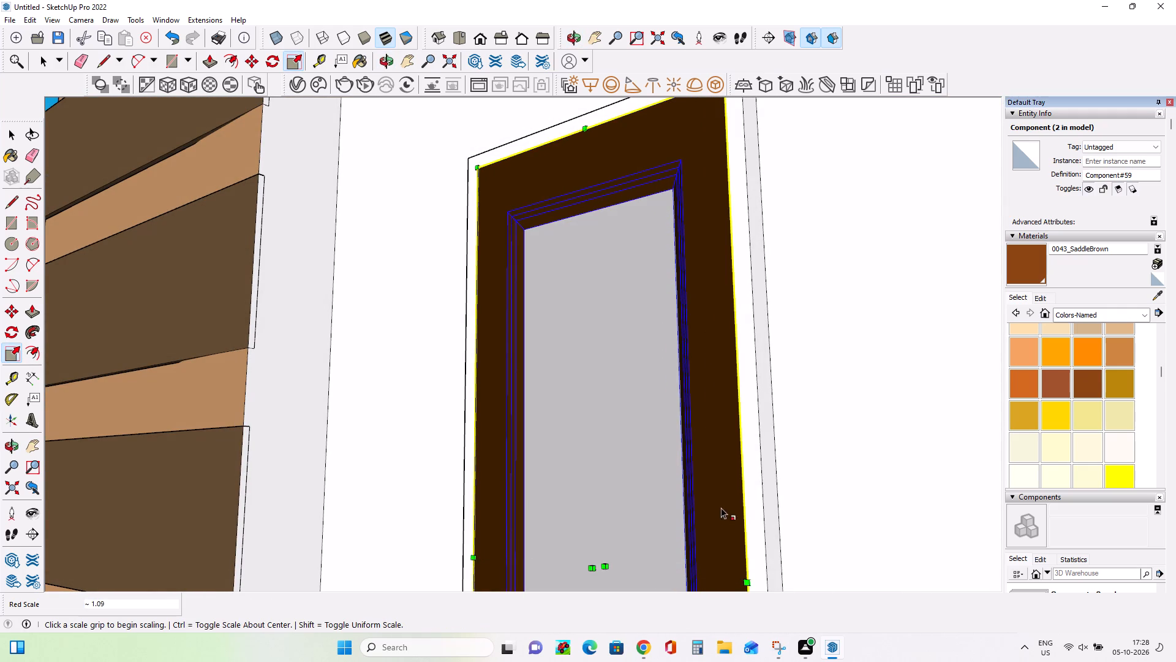
Compare the fitted lower tower window and the whole elevation with the reference photo.
scroll(686, 394, down, 8)
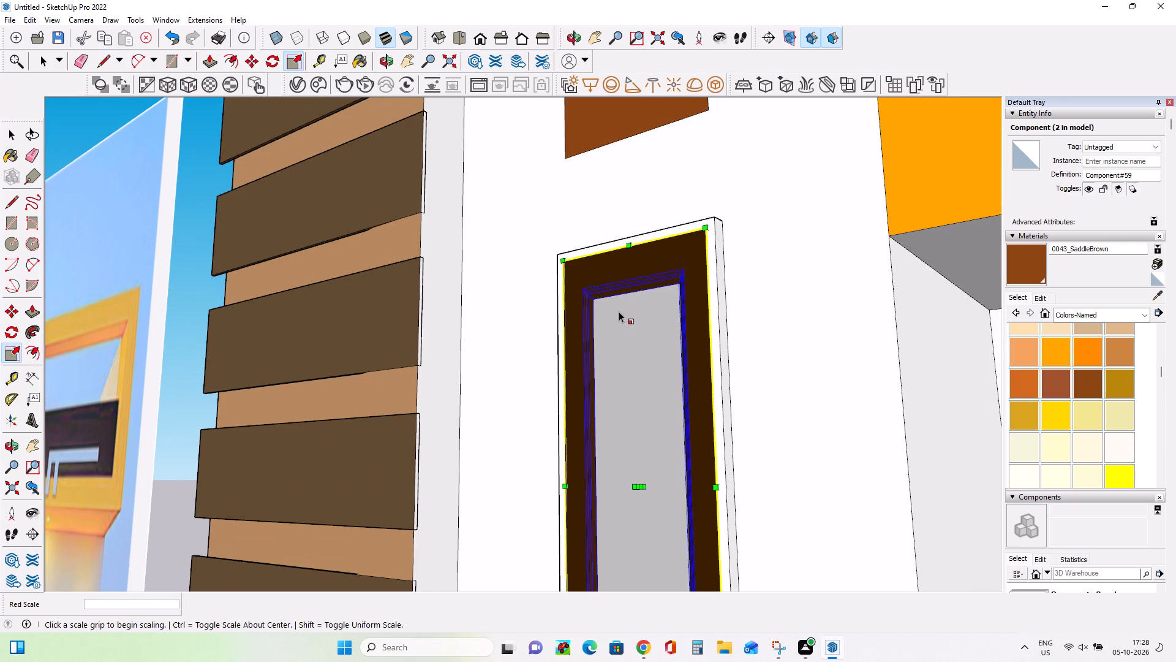
scroll(619, 311, down, 18)
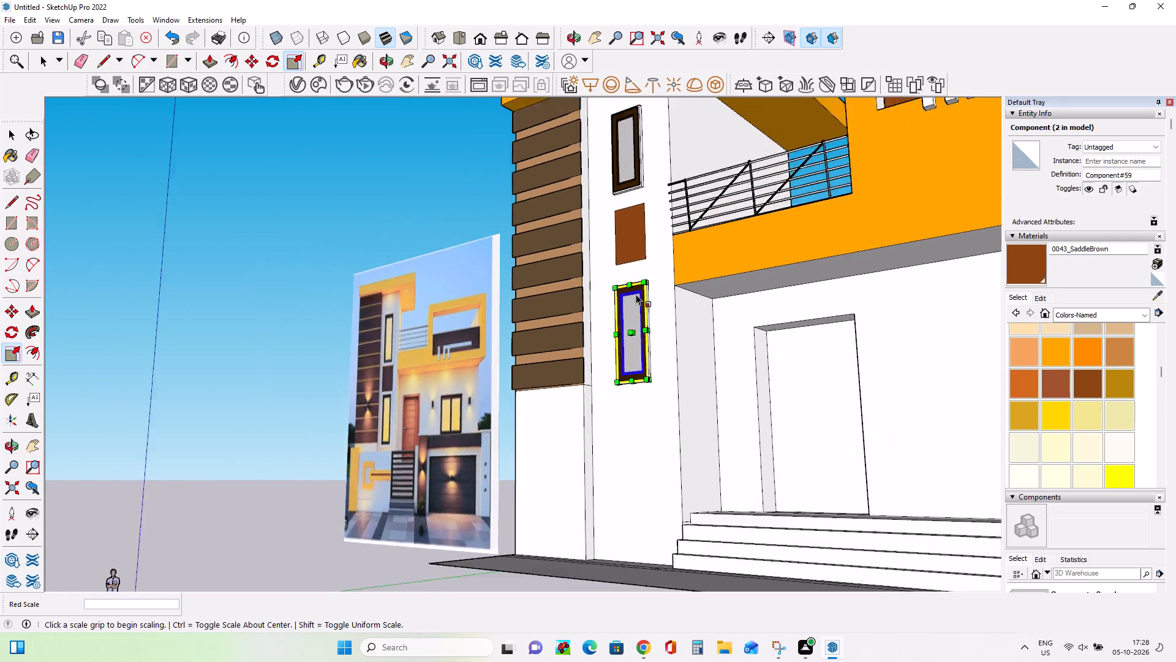
scroll(636, 294, down, 6)
middle_drag(633, 308, 959, 424)
scroll(635, 312, down, 1)
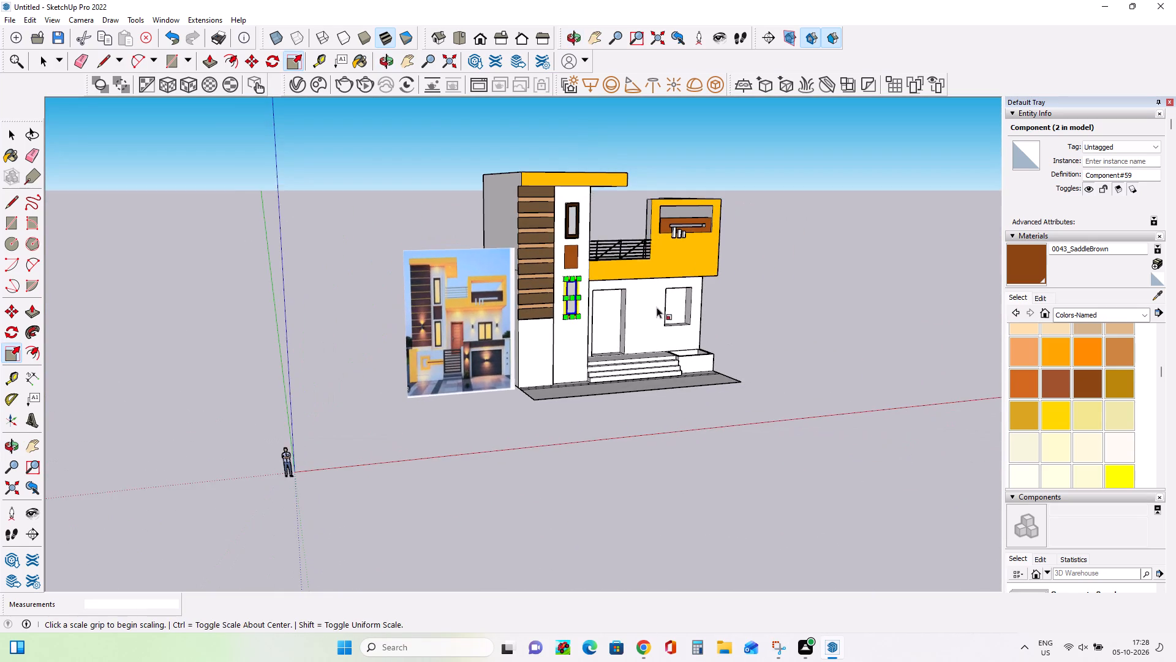
scroll(782, 307, up, 1)
middle_drag(782, 307, 676, 343)
scroll(654, 315, up, 4)
scroll(673, 293, down, 3)
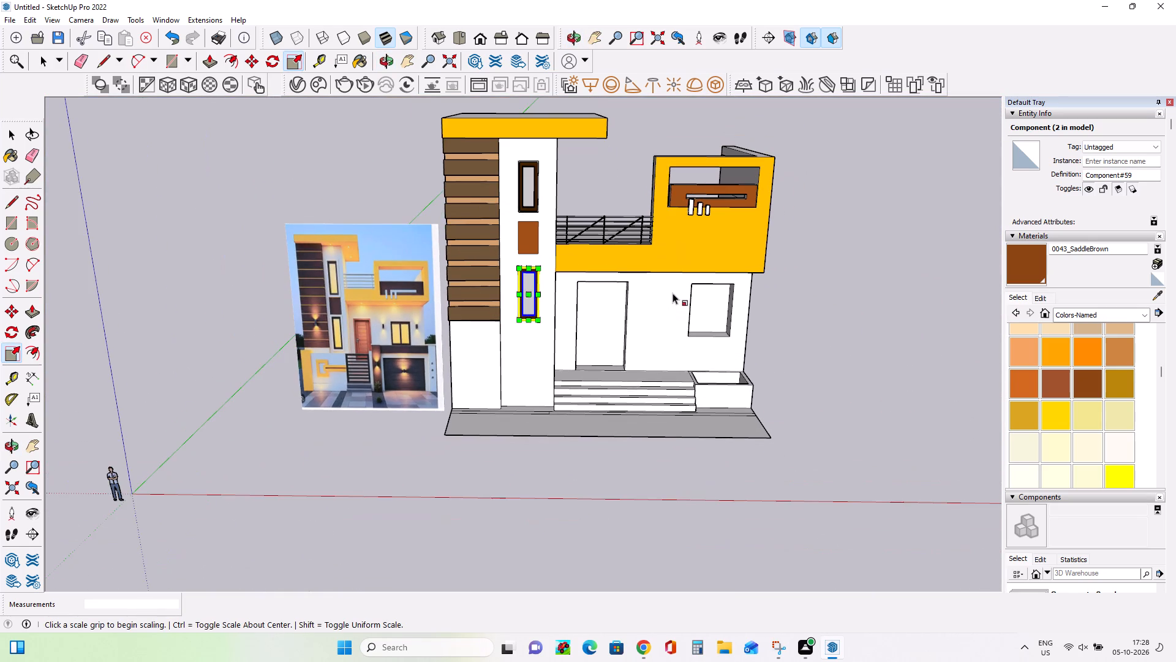
click(10, 132)
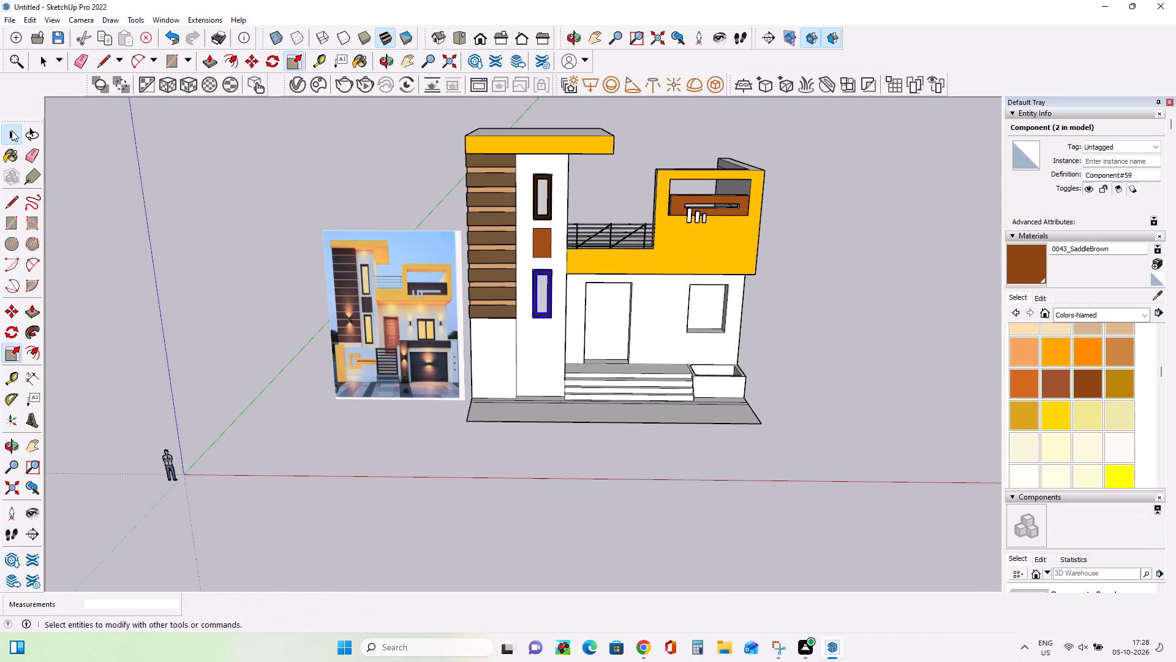
click(217, 181)
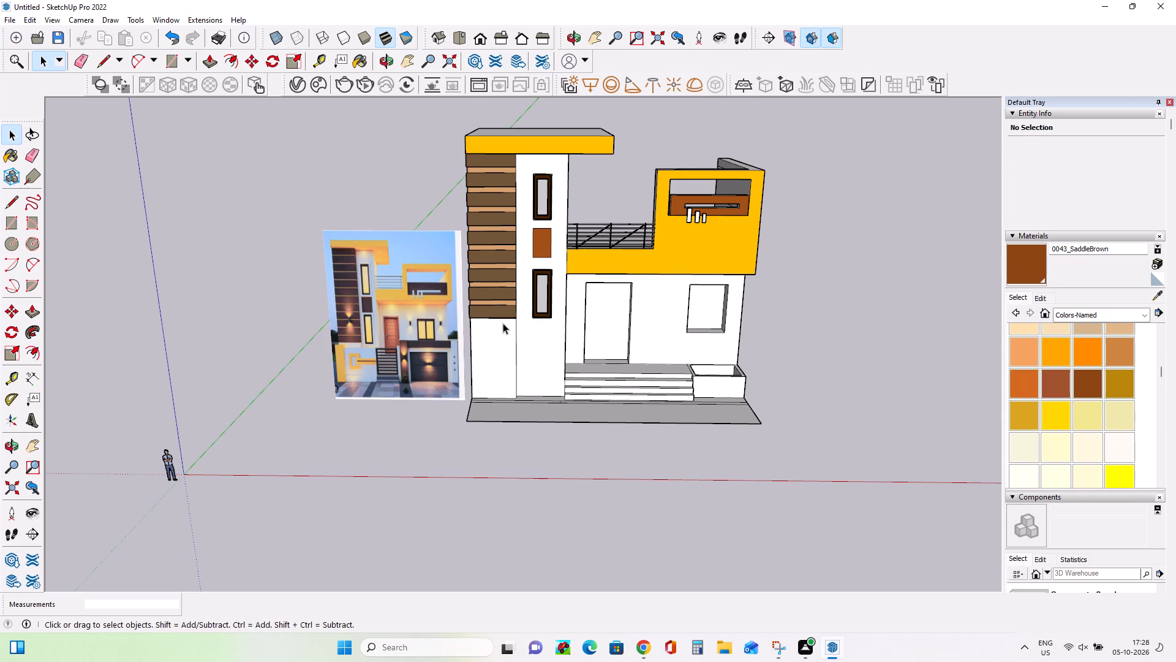
scroll(668, 282, up, 2)
middle_drag(774, 363, 812, 353)
middle_drag(769, 337, 734, 363)
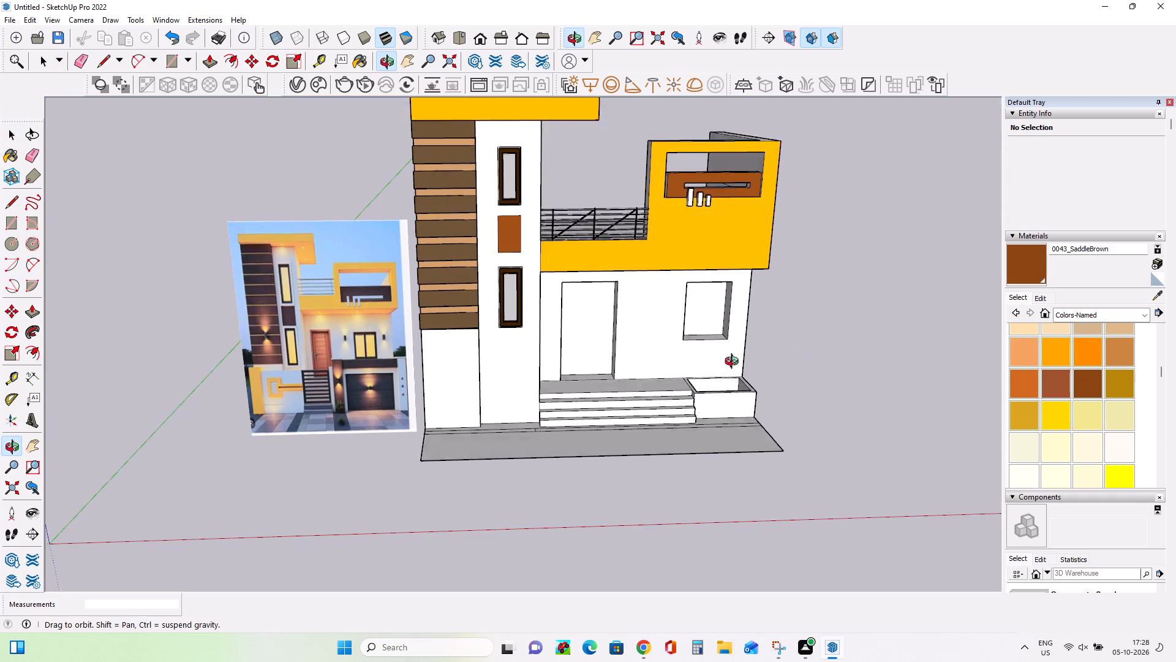
middle_drag(734, 363, 698, 332)
scroll(699, 333, down, 3)
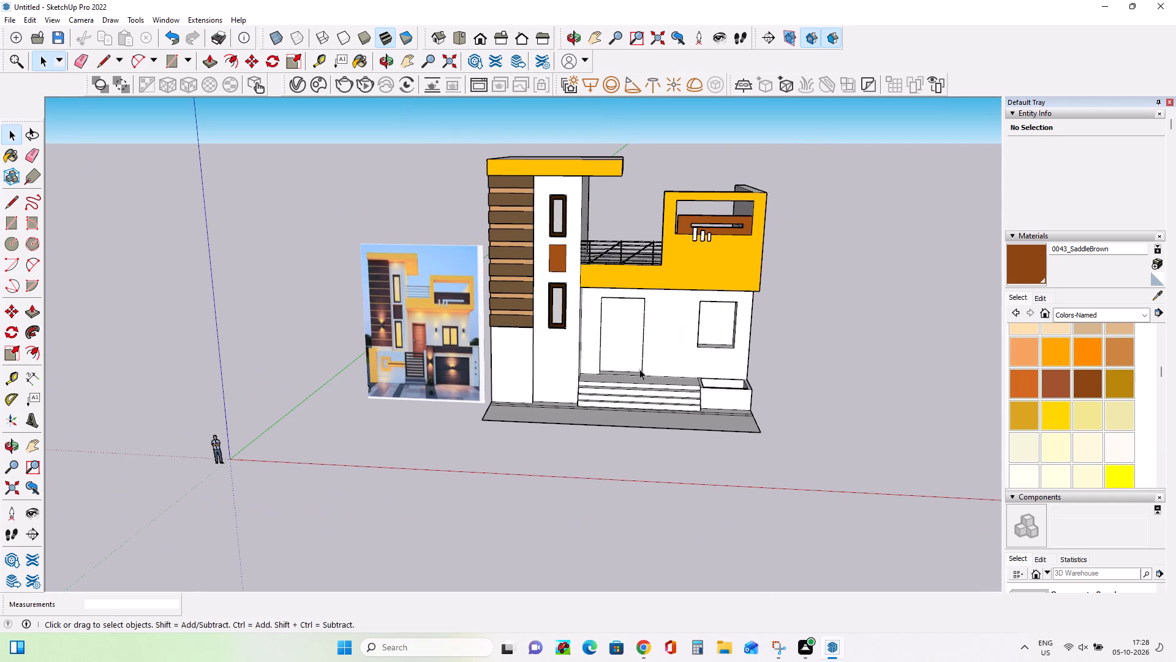
scroll(639, 369, up, 3)
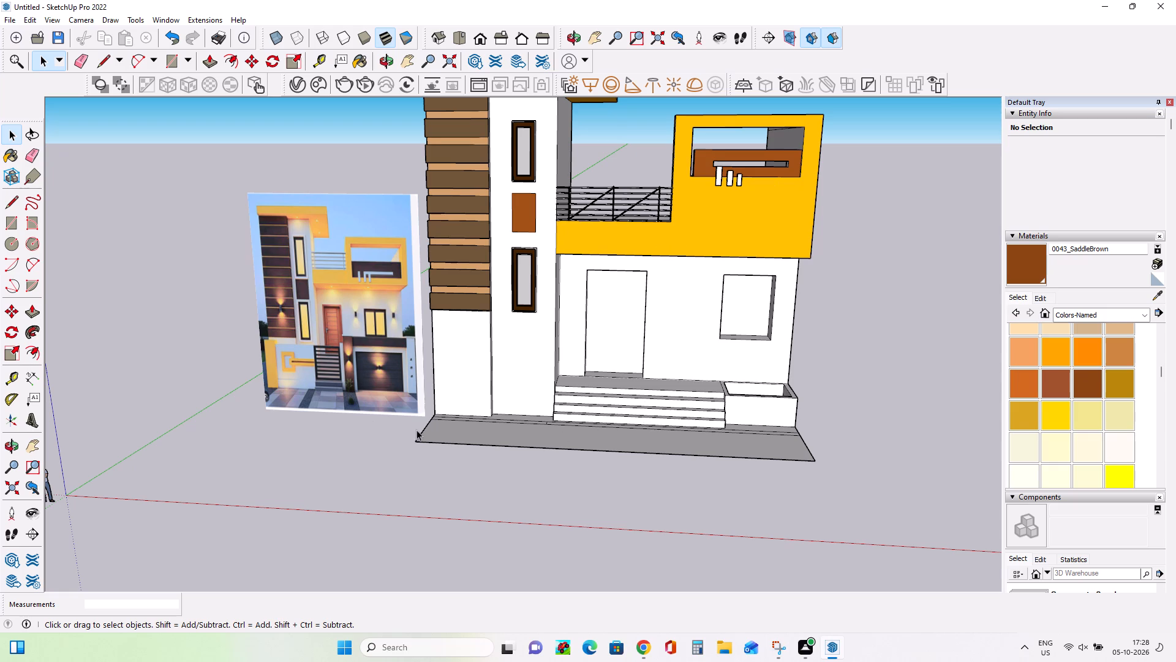
Erase the short edge dividing the narrow ground strip beside the foot of the entrance steps.
click(23, 312)
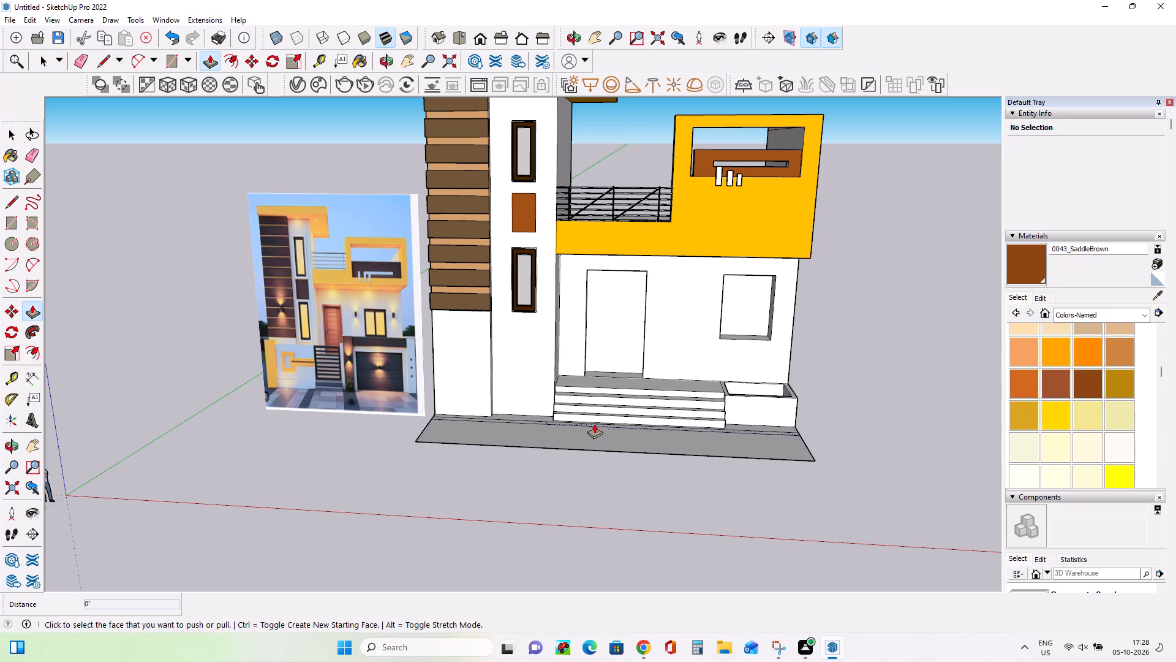
middle_drag(597, 429, 605, 502)
scroll(546, 396, up, 6)
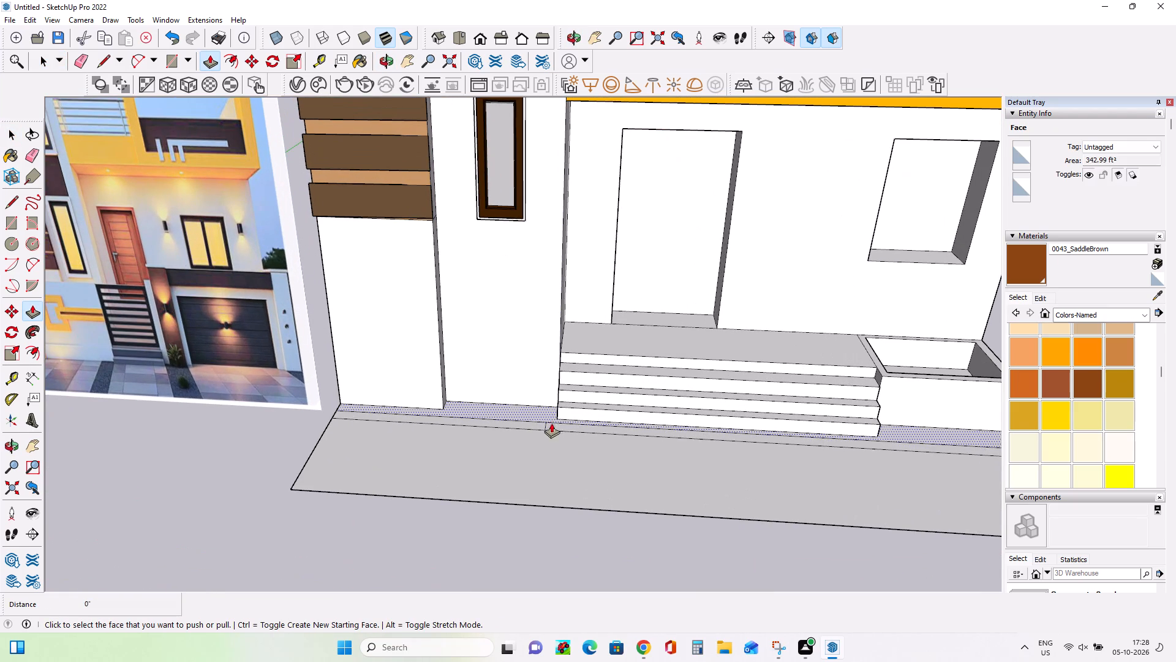
click(33, 156)
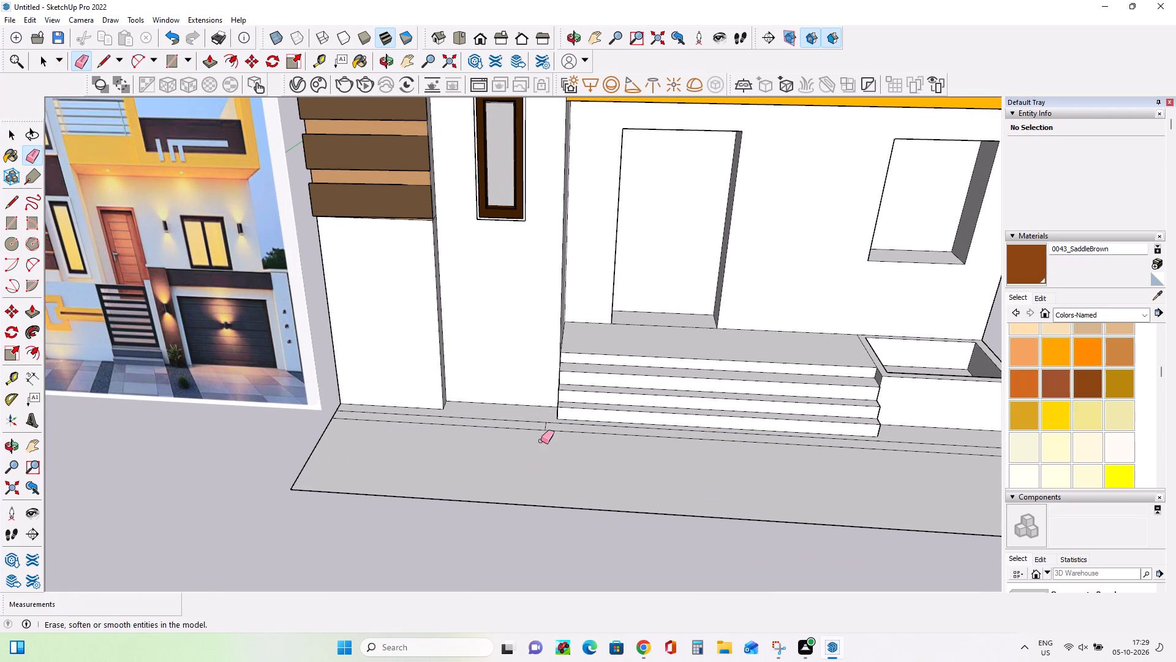
scroll(541, 441, up, 3)
click(550, 423)
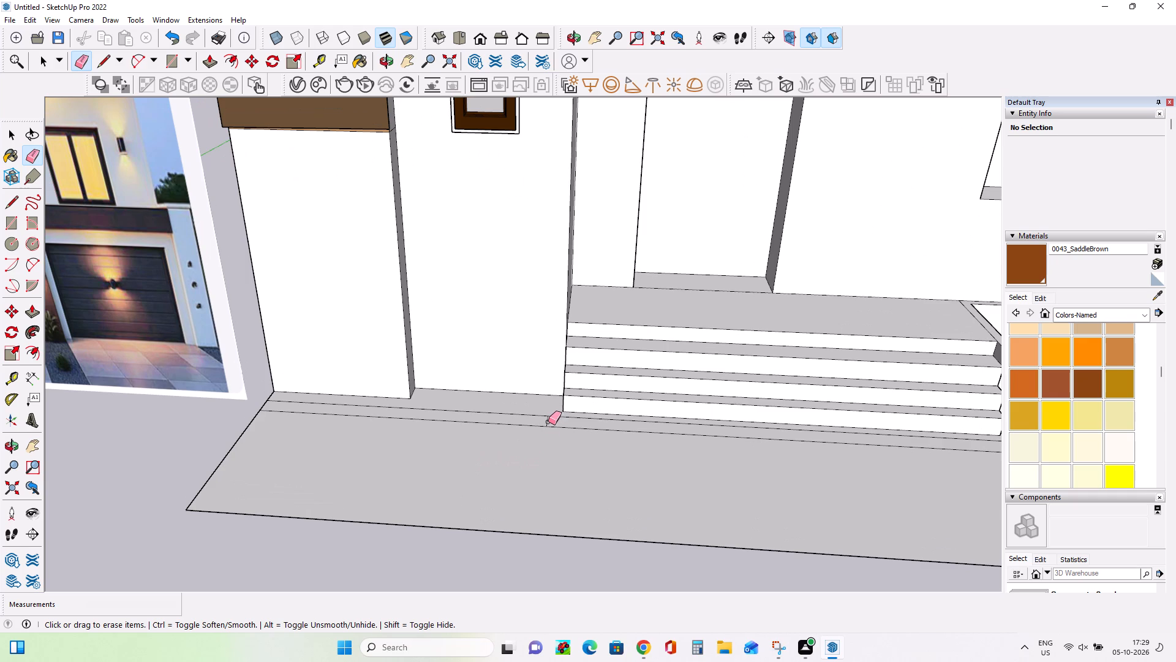
click(548, 422)
Push/Pull the narrow ground strip in front of the house up about 8' 6 5/16" as a boundary wall.
click(31, 317)
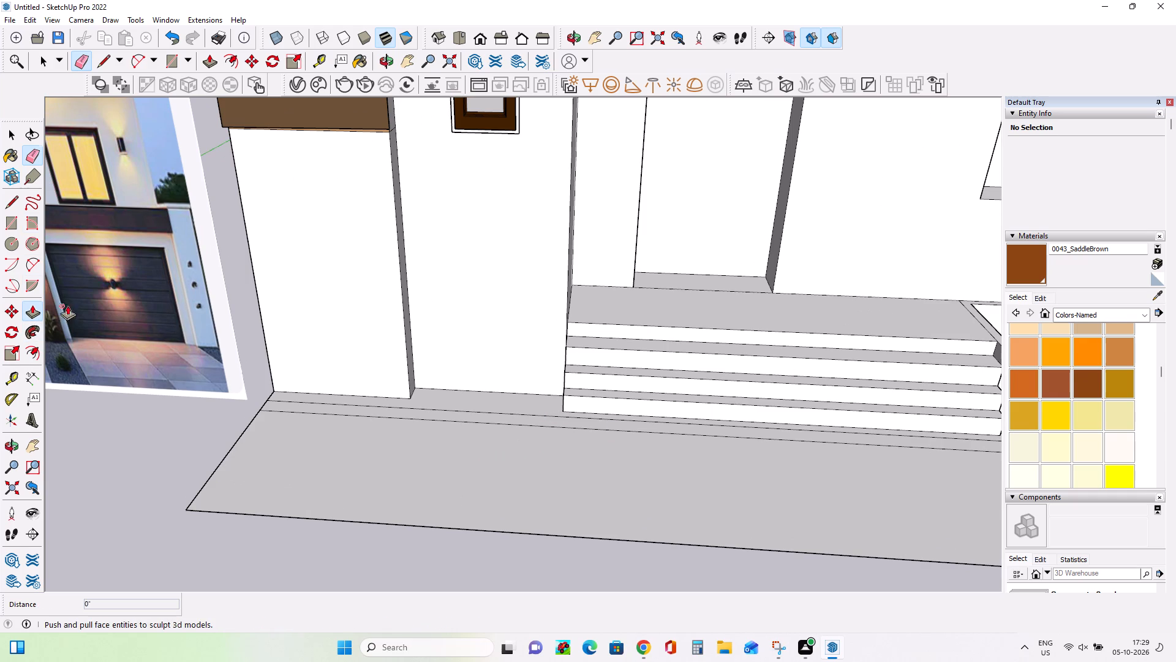
click(414, 412)
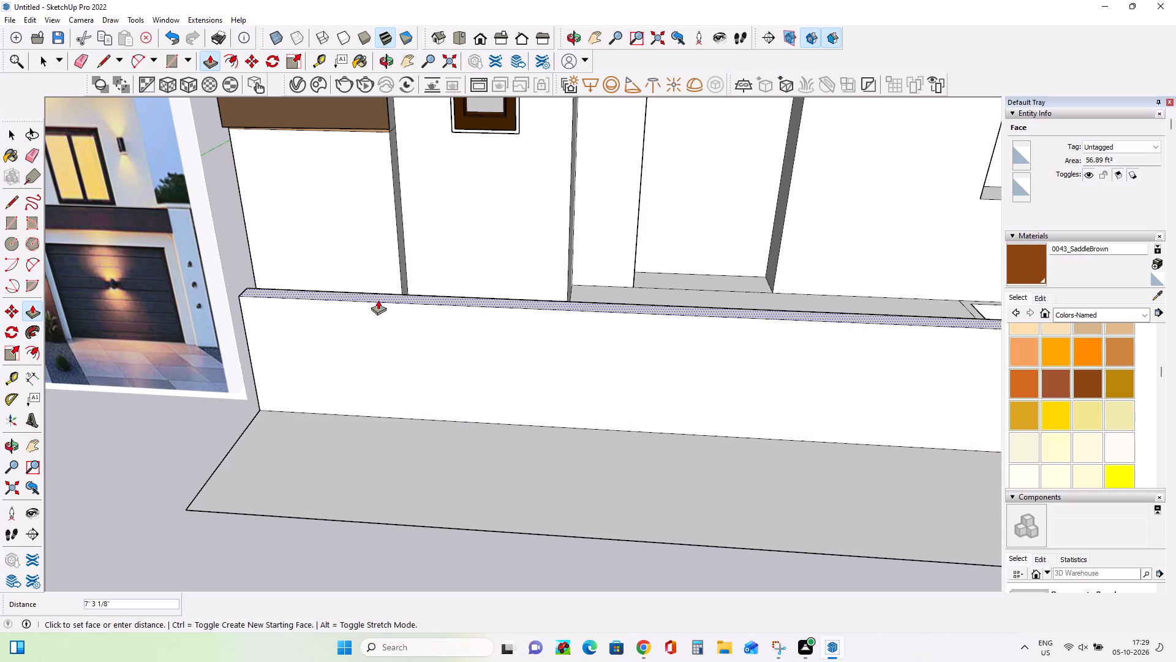
drag(379, 278, 393, 302)
Examine the front boundary wall from several angles and compare it with the reference photo.
middle_drag(454, 413, 1033, 387)
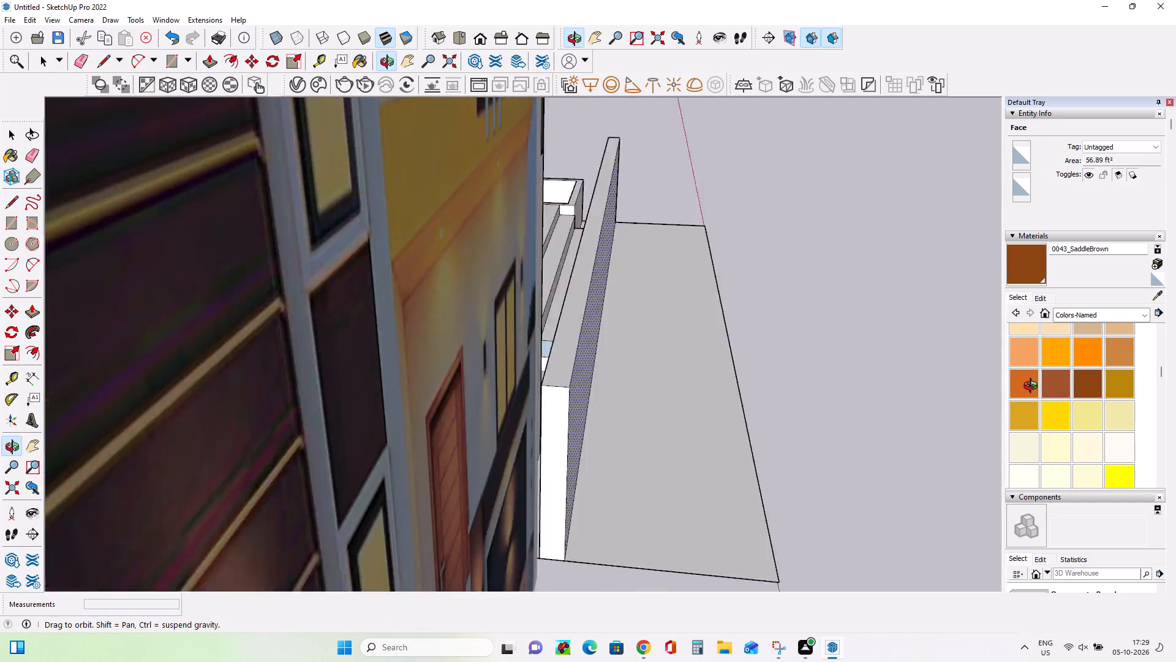
middle_drag(1033, 387, 1050, 383)
middle_drag(990, 394, 714, 441)
middle_drag(707, 450, 605, 481)
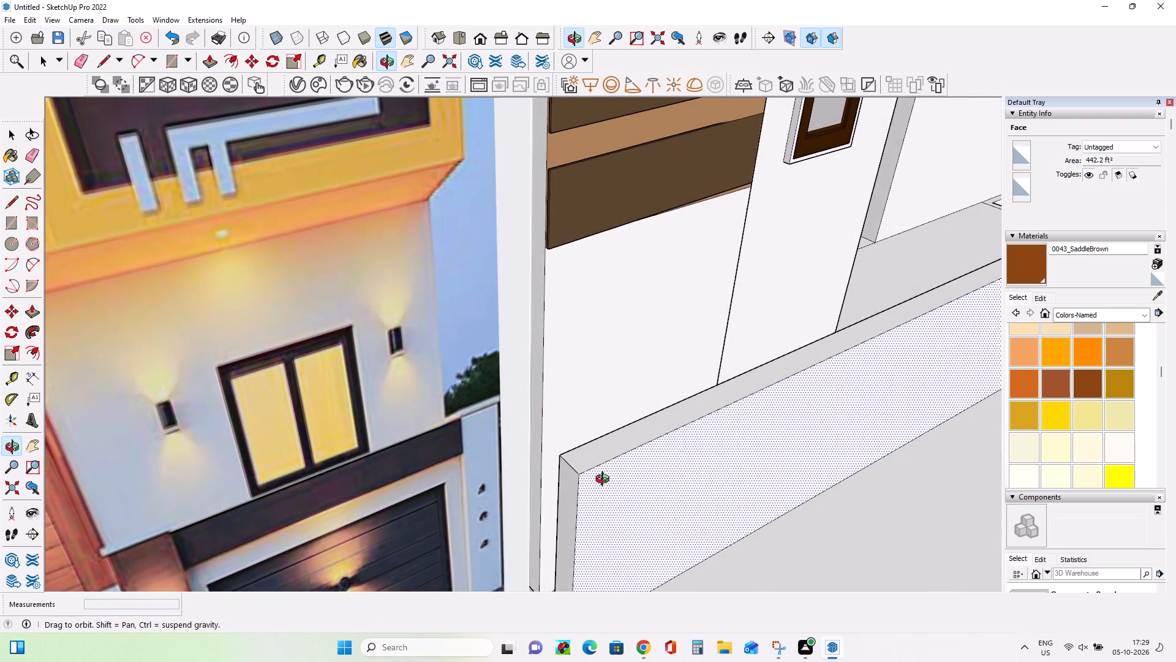
middle_drag(605, 481, 589, 476)
middle_drag(571, 471, 464, 443)
scroll(418, 437, down, 8)
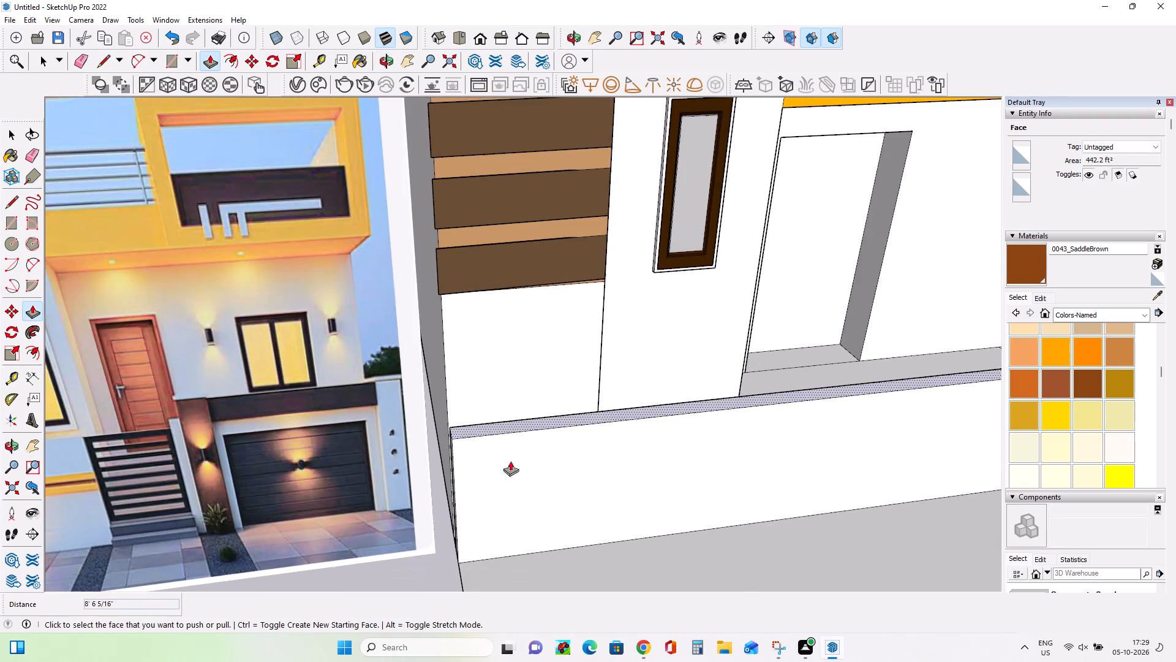
scroll(634, 416, down, 8)
middle_drag(660, 449, 562, 396)
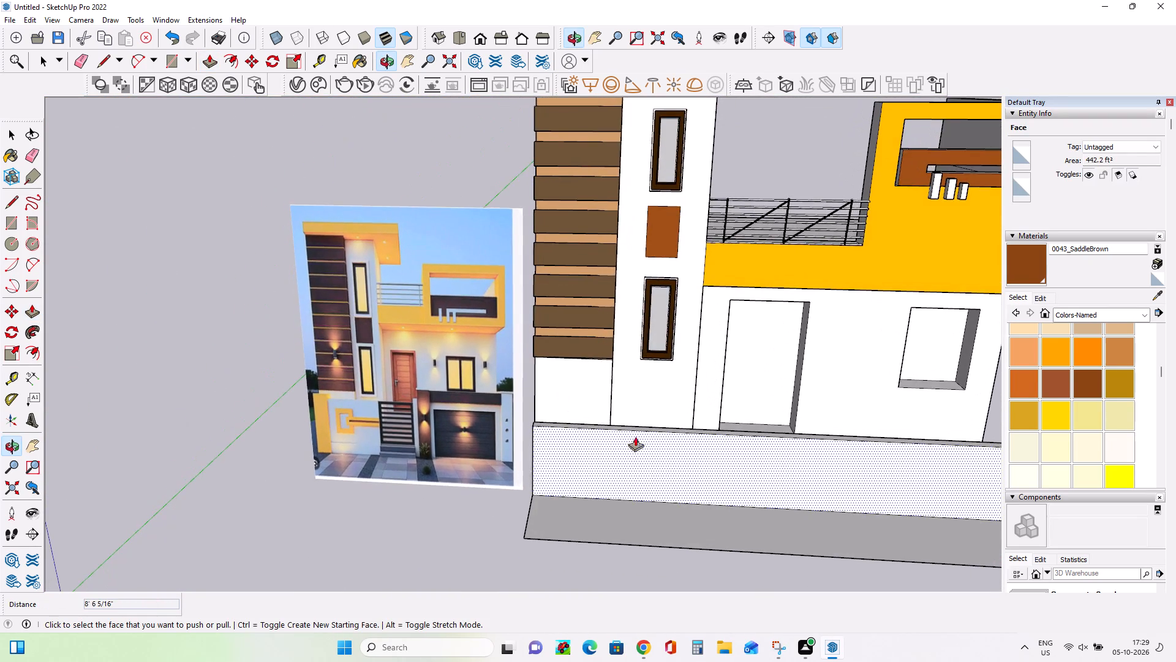
scroll(696, 457, down, 7)
middle_drag(731, 476, 714, 458)
scroll(714, 457, down, 1)
scroll(714, 457, up, 4)
middle_drag(738, 451, 747, 582)
scroll(690, 460, up, 3)
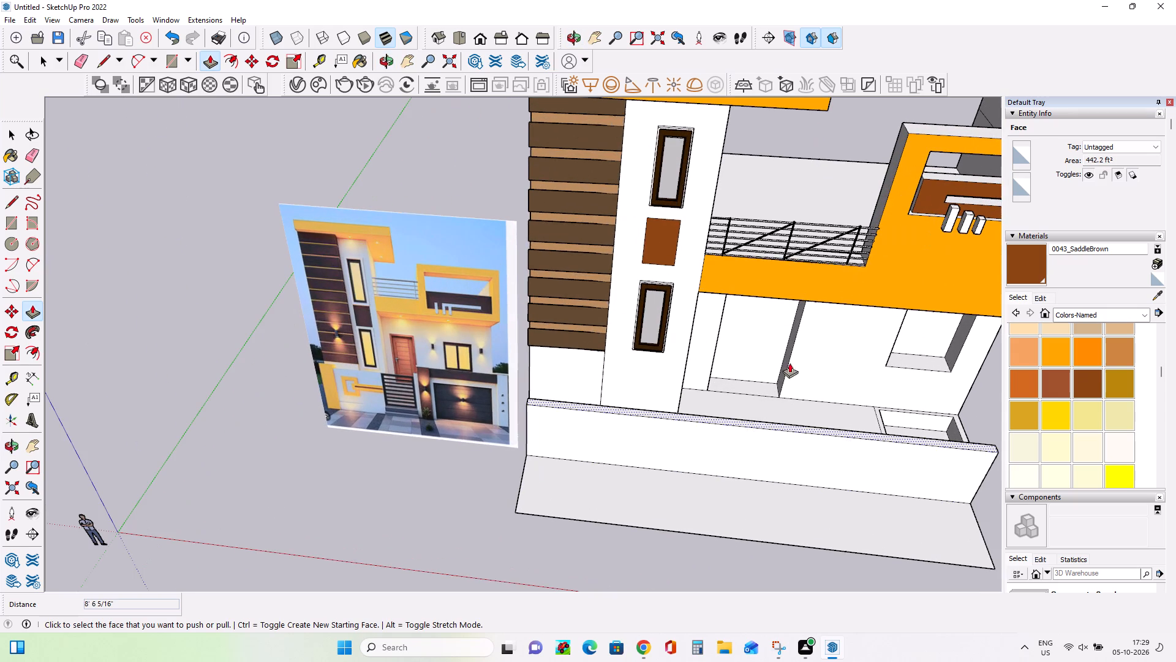
Draw two lines across the boundary wall's top, one at the tower's corner and one further along, marking the gate opening before the steps.
click(8, 201)
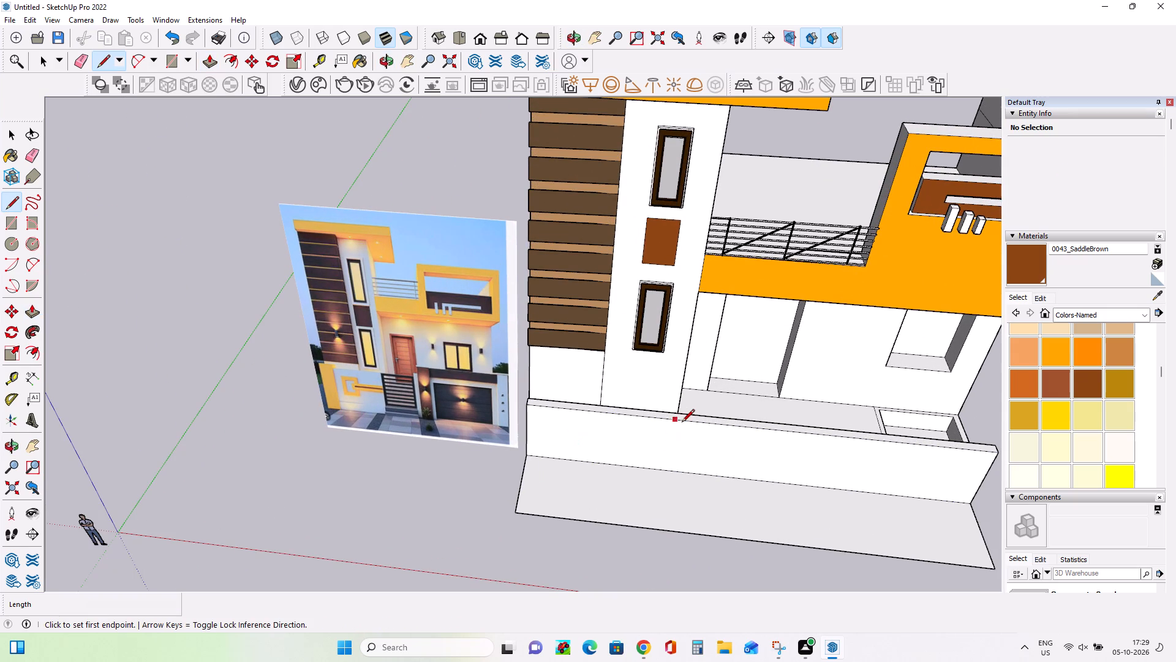
click(677, 422)
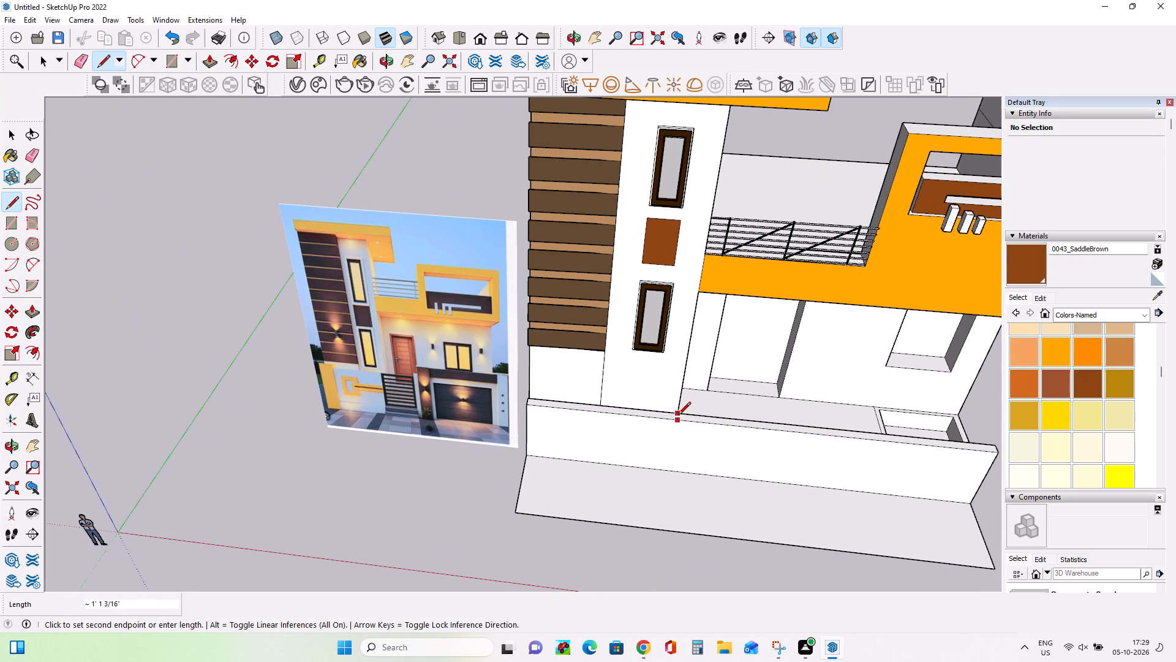
click(678, 416)
middle_drag(766, 460, 750, 483)
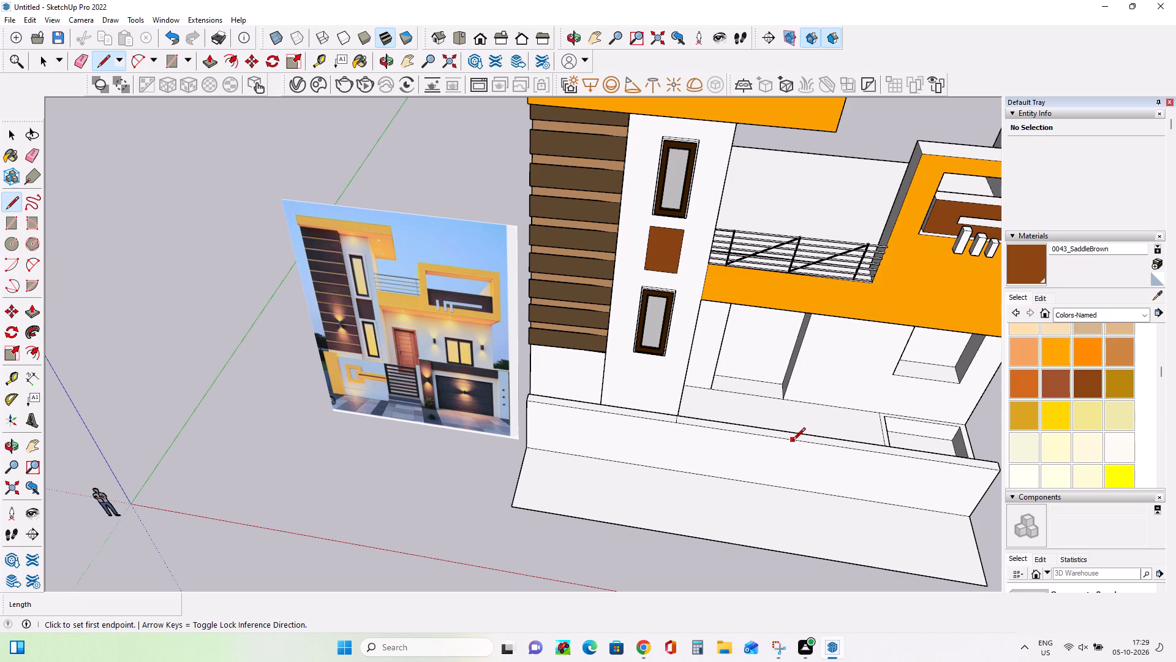
click(793, 441)
click(794, 432)
middle_drag(788, 486, 818, 462)
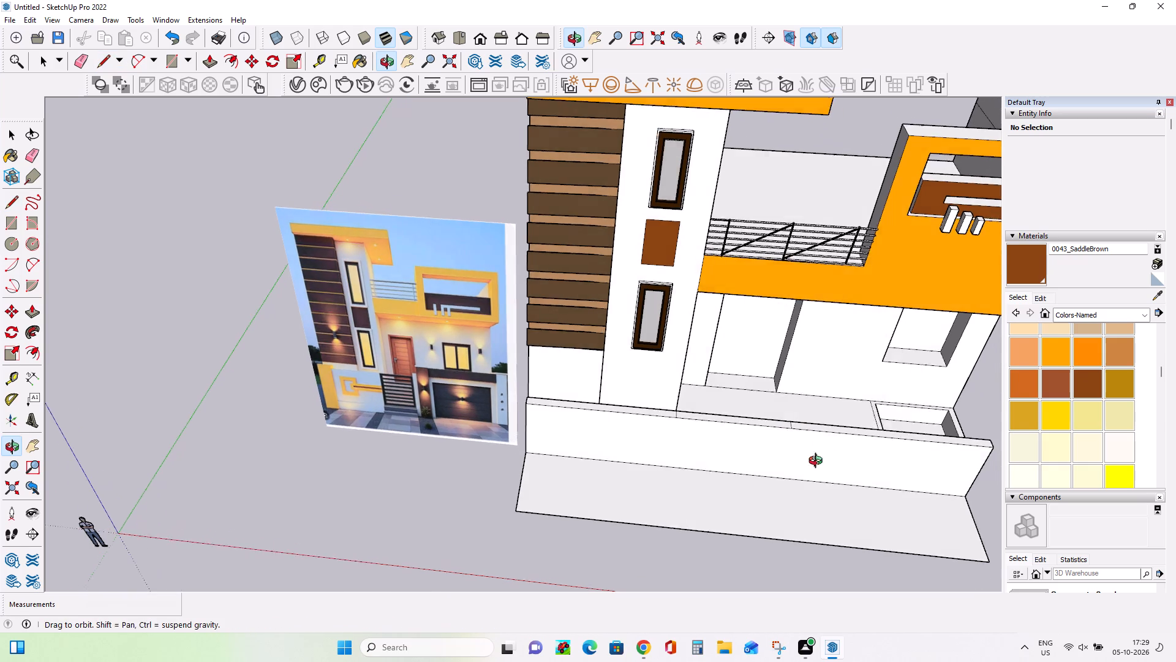
middle_drag(818, 462, 831, 440)
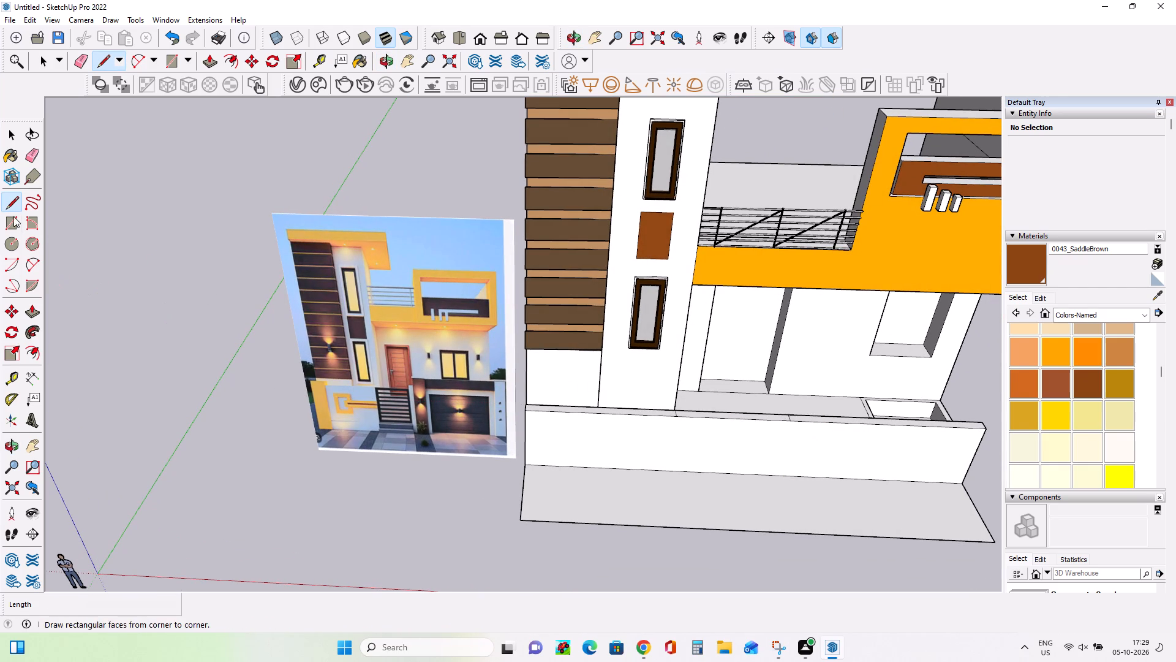
Push the marked section of the boundary wall's top down to ground level, opening the gateway in front of the steps.
click(29, 311)
middle_drag(779, 415, 781, 435)
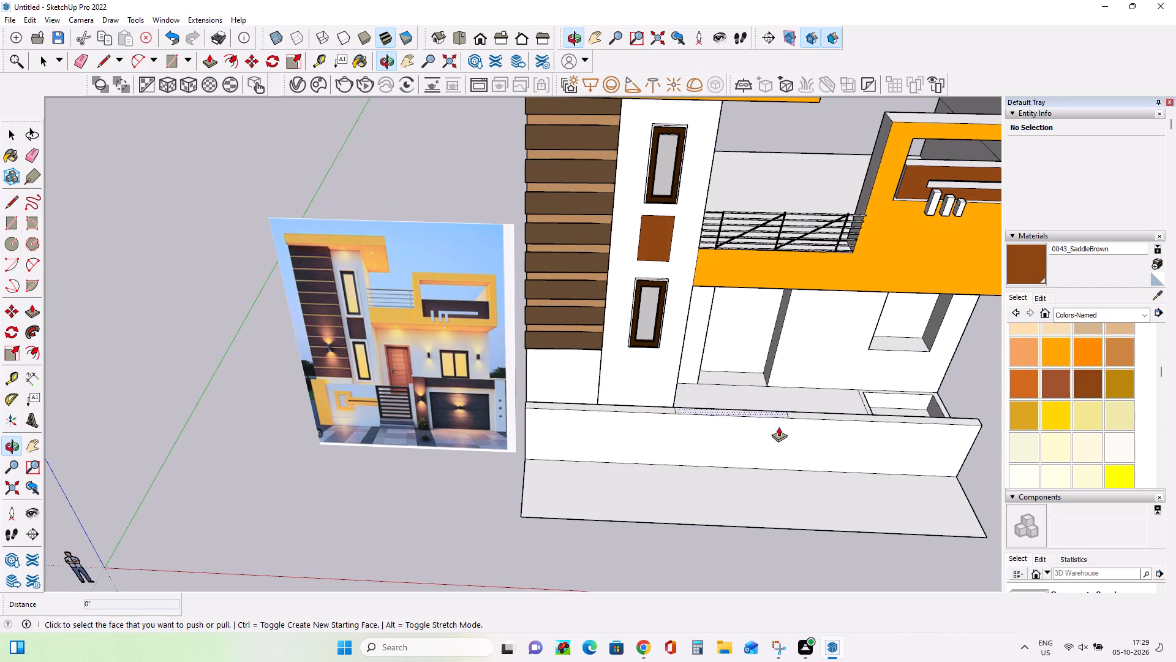
click(761, 416)
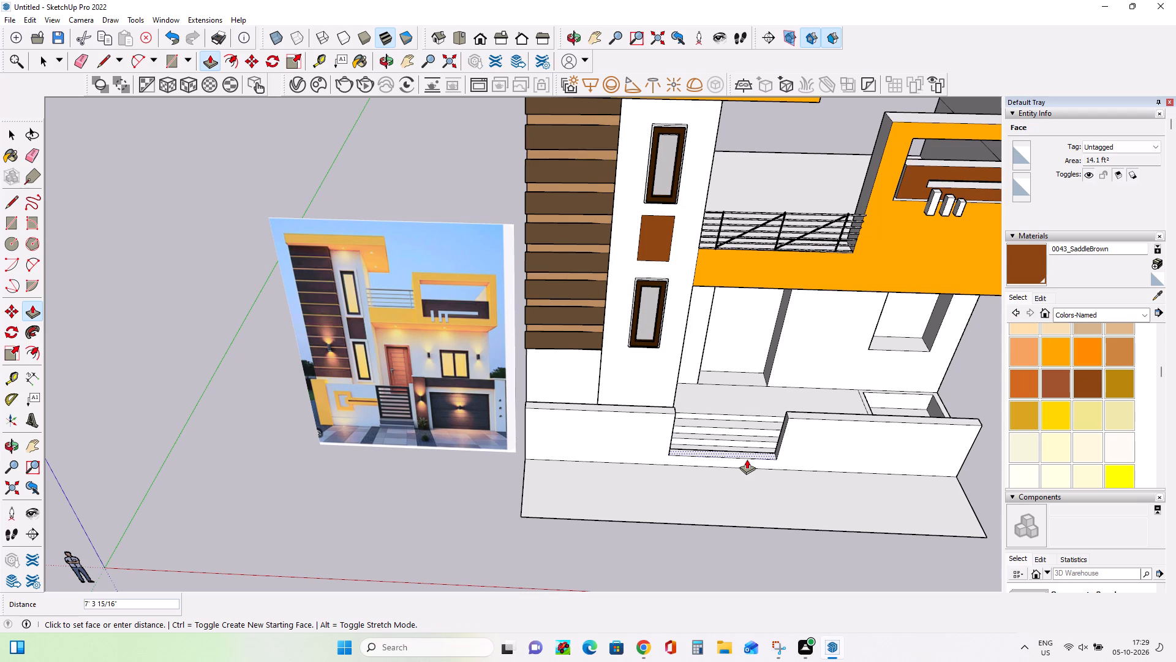
click(748, 470)
middle_drag(789, 500, 763, 447)
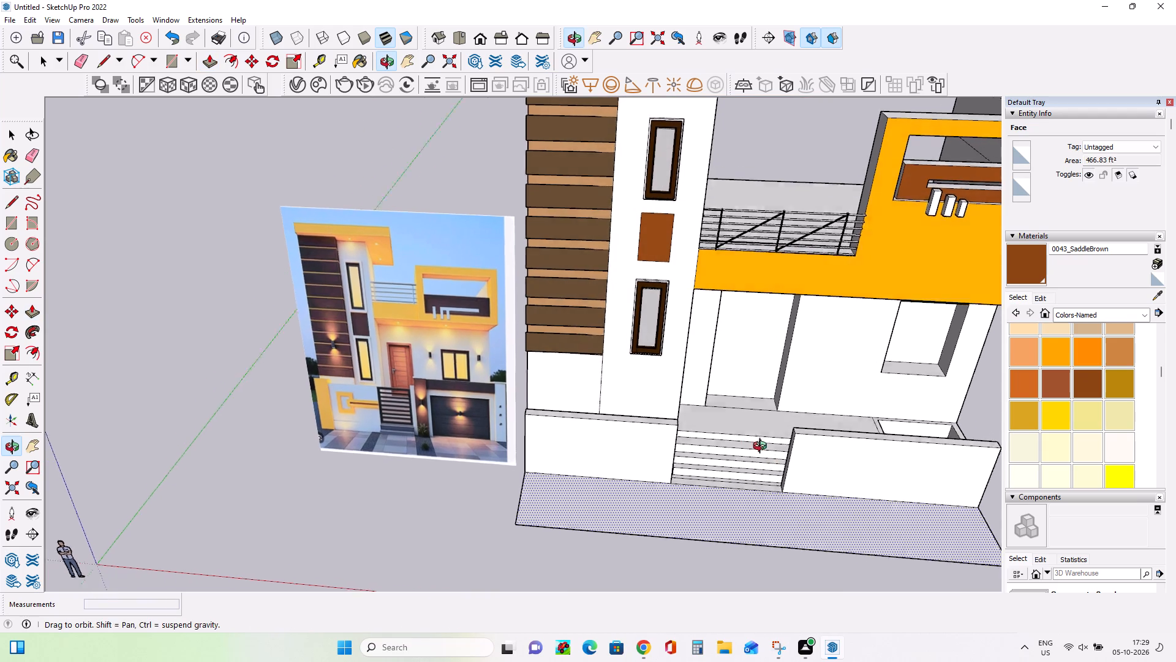
Push/Pull the gate-side end face of the boundary wall in front of the window by about 3 3/16".
middle_drag(763, 447, 761, 441)
scroll(763, 451, up, 4)
middle_drag(760, 458, 899, 445)
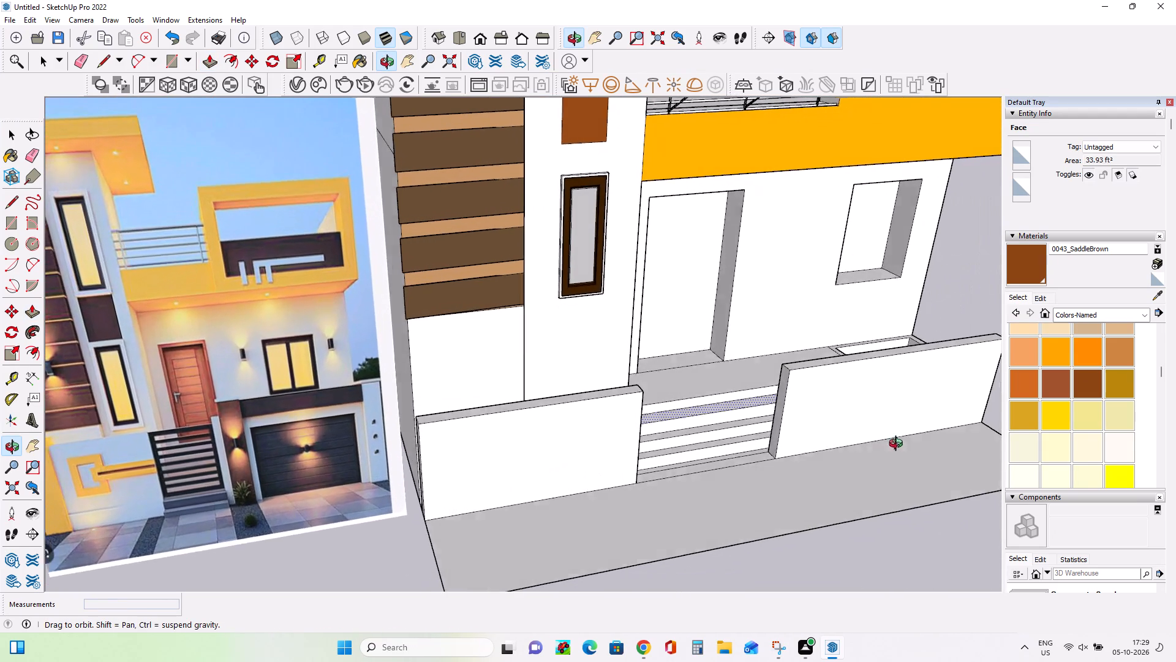
middle_drag(899, 445, 899, 444)
click(777, 412)
click(780, 410)
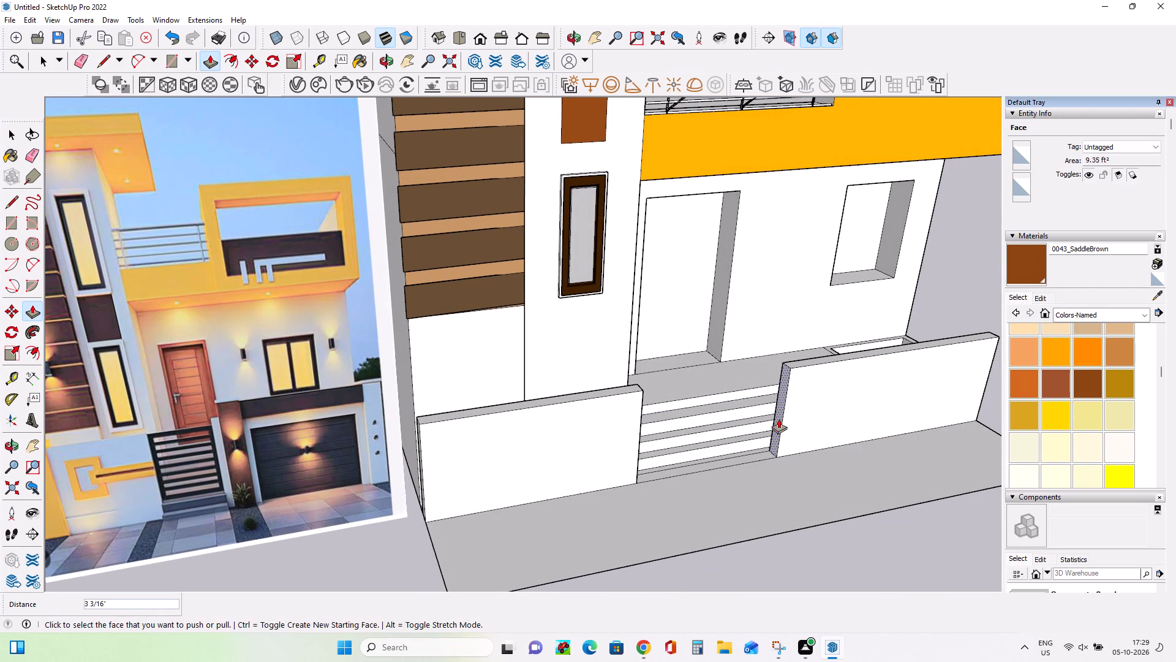
Raise the top of the tower-side boundary wall by about 3' 5 7/8".
middle_drag(763, 467, 641, 385)
middle_click(638, 384)
scroll(638, 384, down, 6)
middle_drag(753, 464, 751, 485)
scroll(629, 438, up, 3)
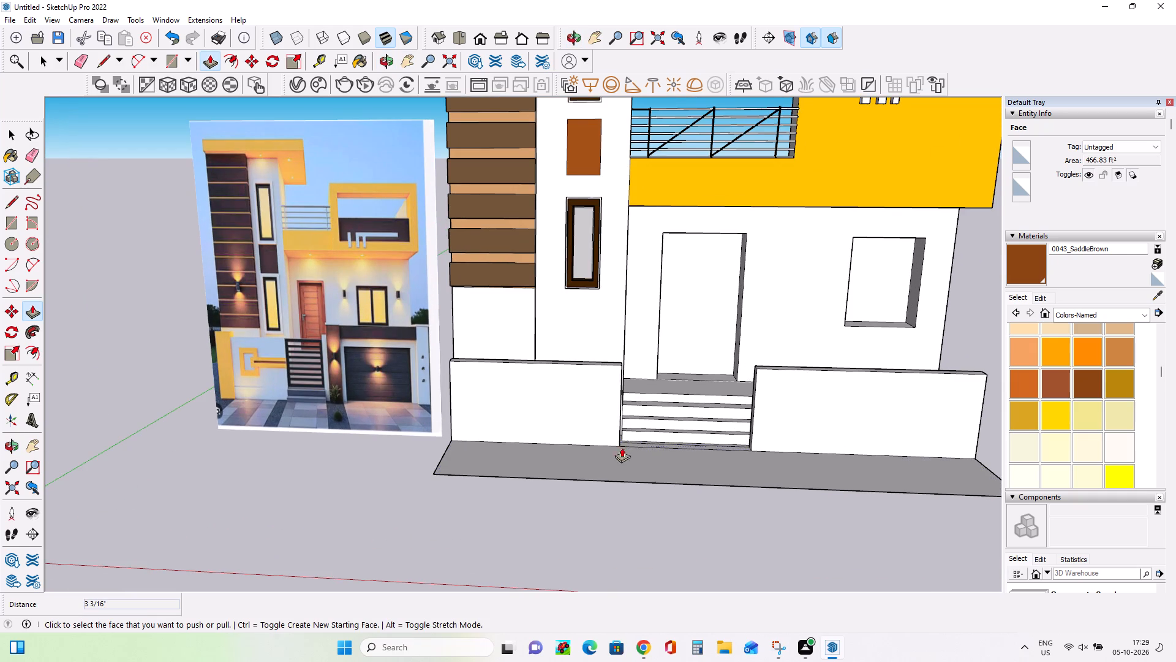
middle_drag(622, 451, 636, 520)
click(597, 364)
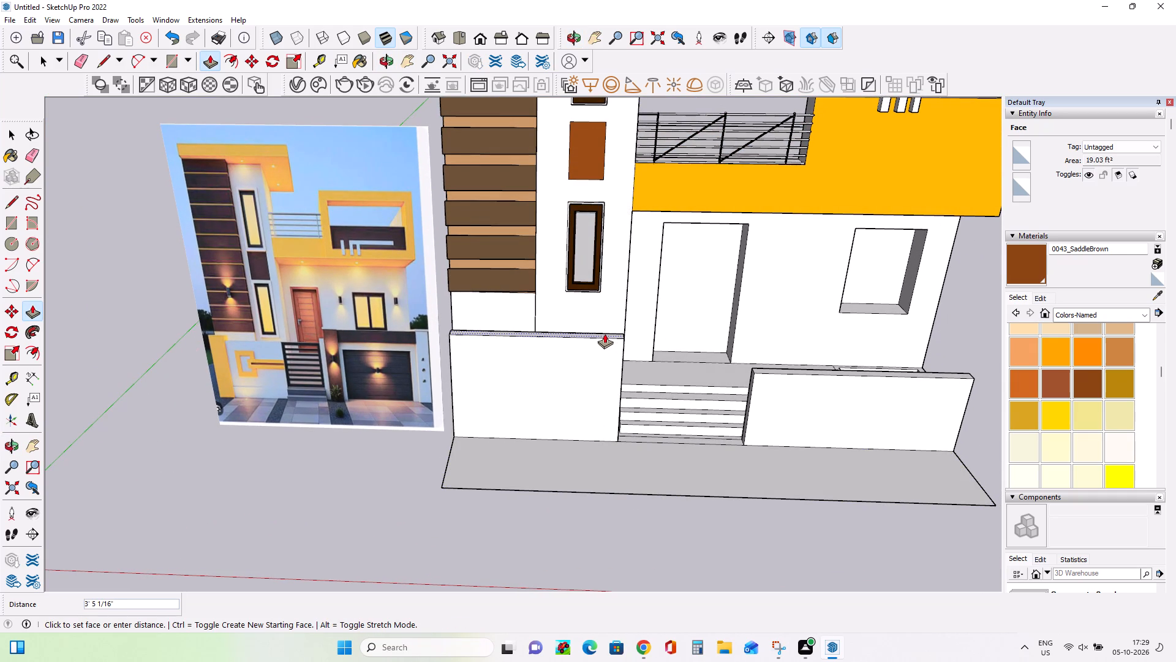
click(605, 333)
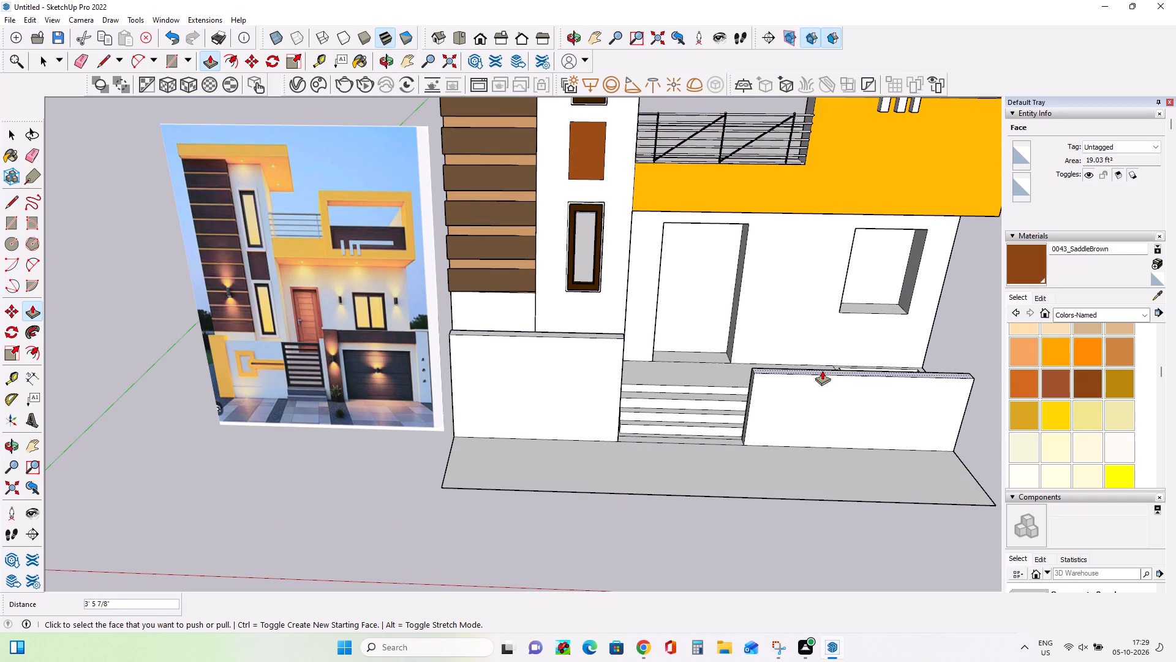
Raise the top of the boundary wall in front of the window by about 1' 4 5/8".
click(822, 370)
click(824, 358)
Draw a full-height rectangle about 9' 10 15/16" by 1' 6" on the window-side boundary wall's inner face, at its outer end.
middle_drag(848, 424, 834, 316)
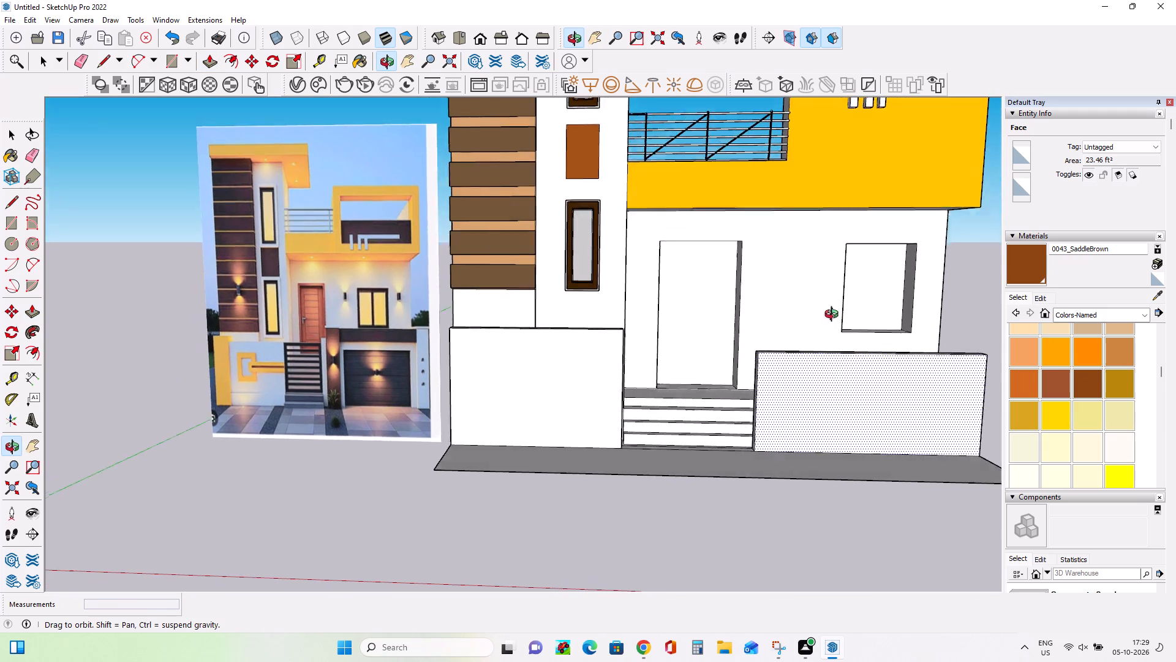
middle_drag(834, 316, 834, 315)
middle_drag(882, 394, 479, 425)
scroll(538, 403, down, 2)
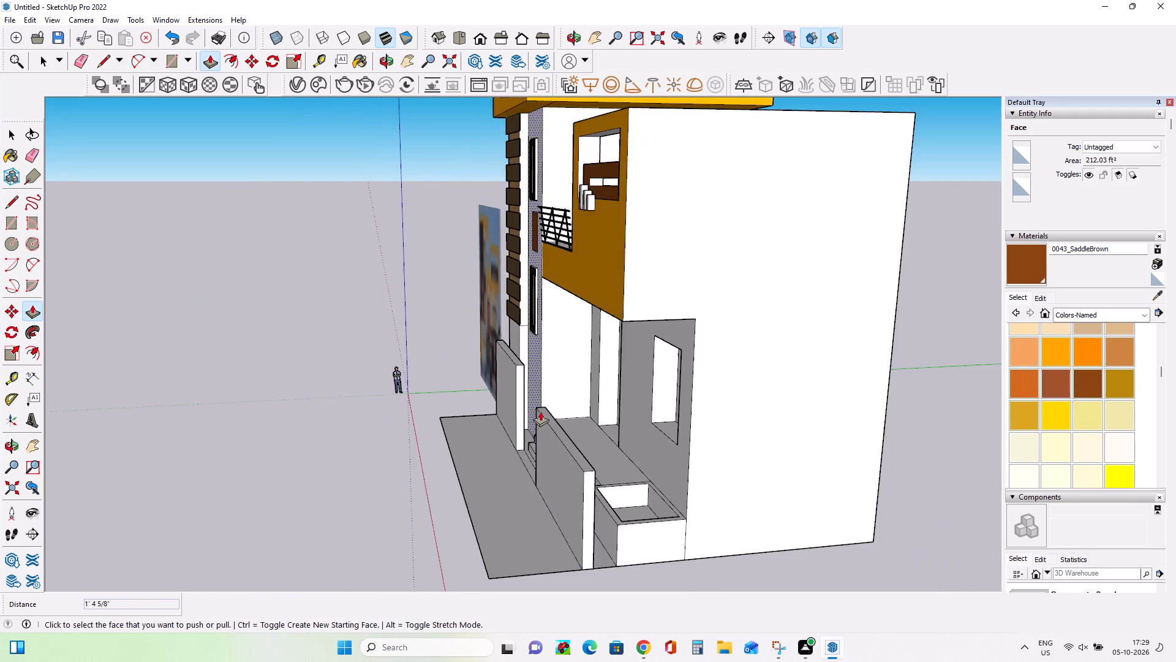
scroll(540, 411, down, 5)
scroll(608, 526, up, 8)
middle_drag(578, 512, 465, 545)
click(11, 225)
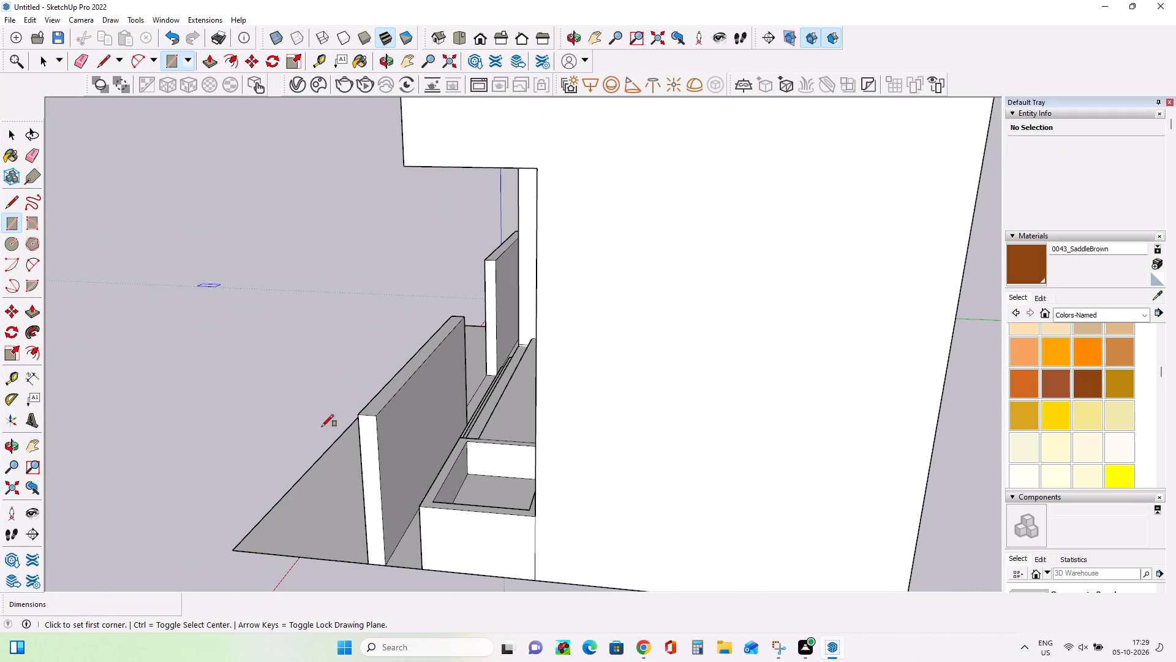
click(386, 563)
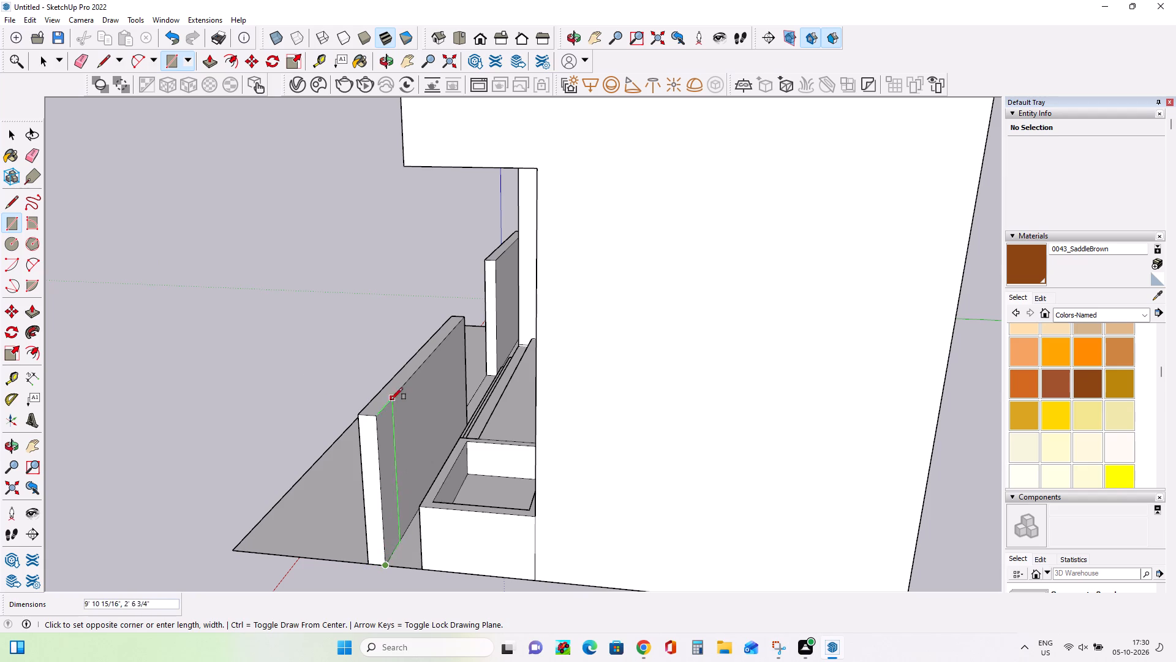
click(386, 407)
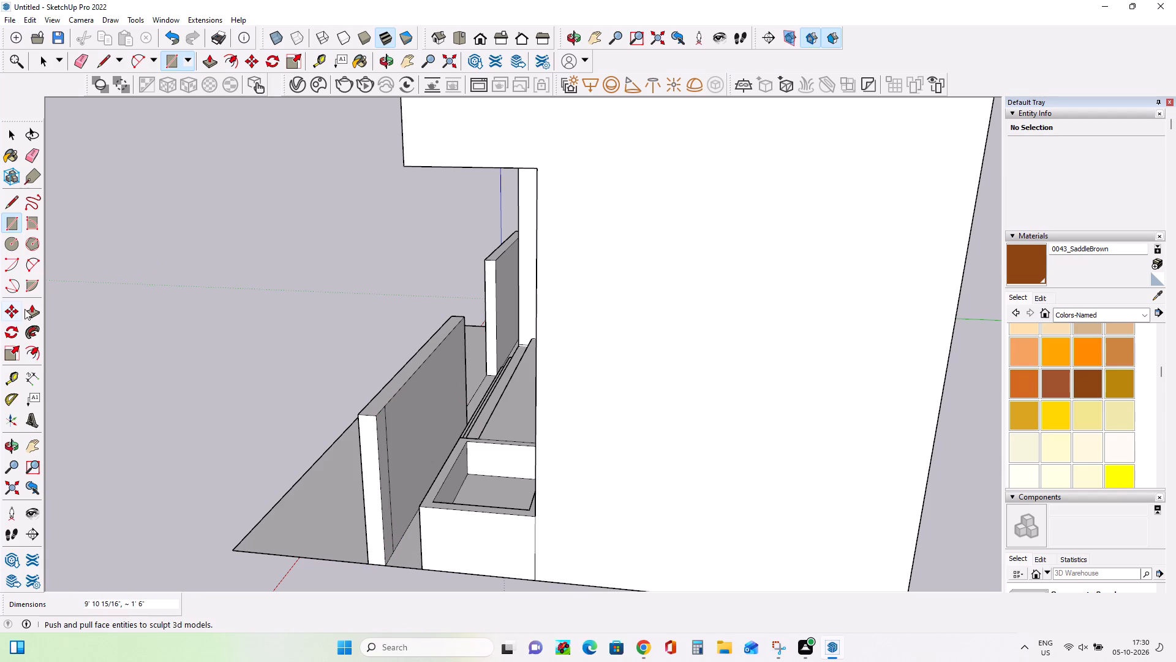
Push/Pull the rectangle back to the house's raised base as a return wall on the window side.
click(26, 311)
click(386, 509)
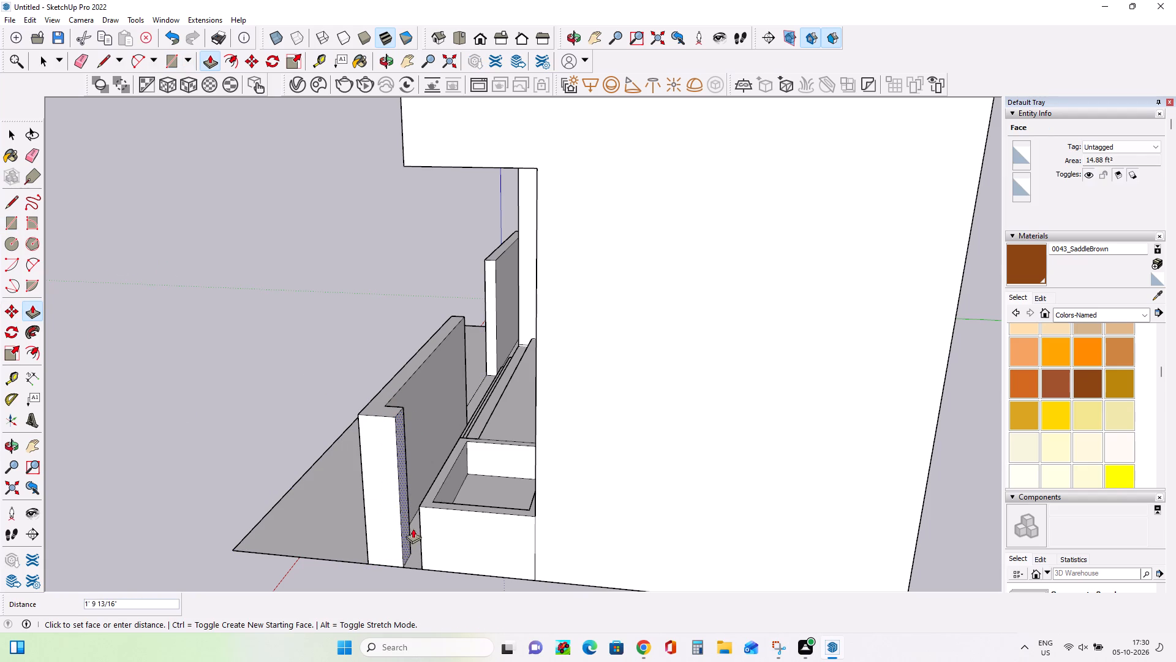
click(434, 534)
Erase the two vertical seam lines on the house's window-side flank, below the raised planter.
middle_drag(360, 514, 454, 468)
click(31, 162)
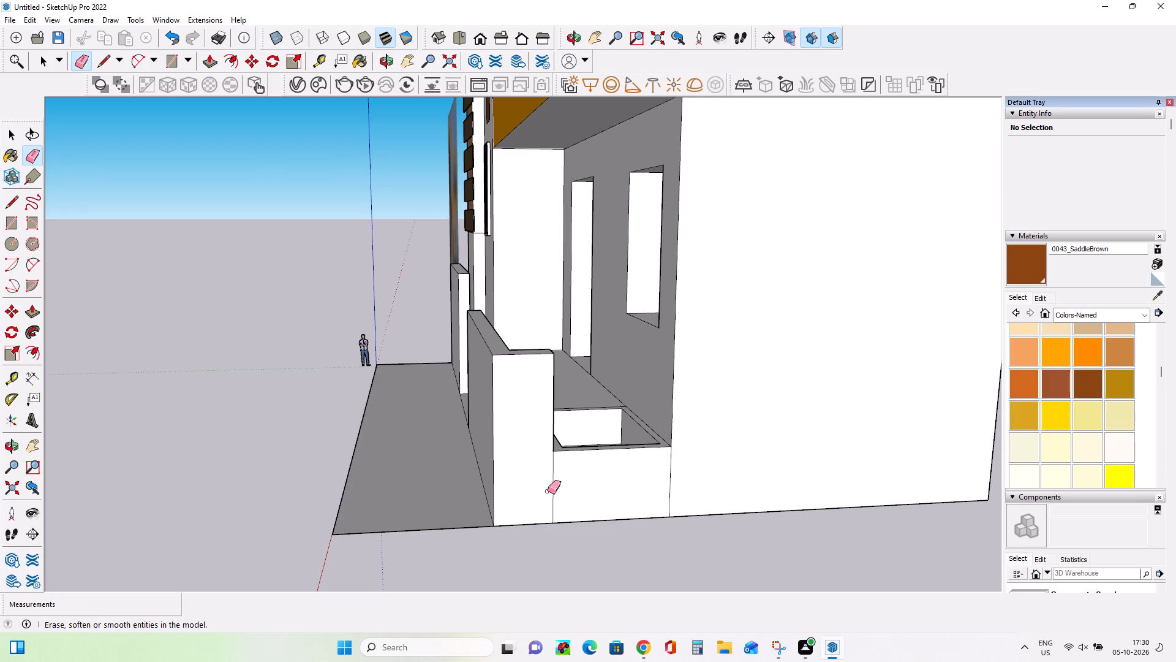
click(553, 493)
click(669, 487)
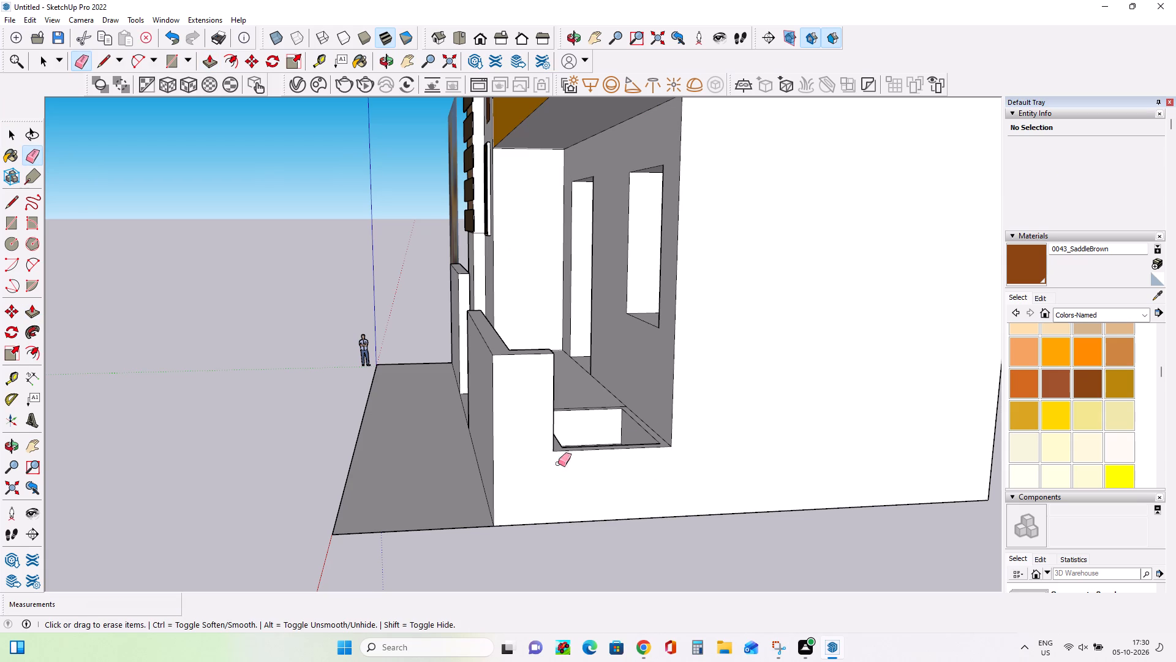
Draw a full-height rectangle about 12' 3/16" by 1' 4 9/16" on the tower-side boundary wall's inner face, at its outer end.
middle_drag(533, 470, 910, 512)
middle_drag(575, 420, 1161, 422)
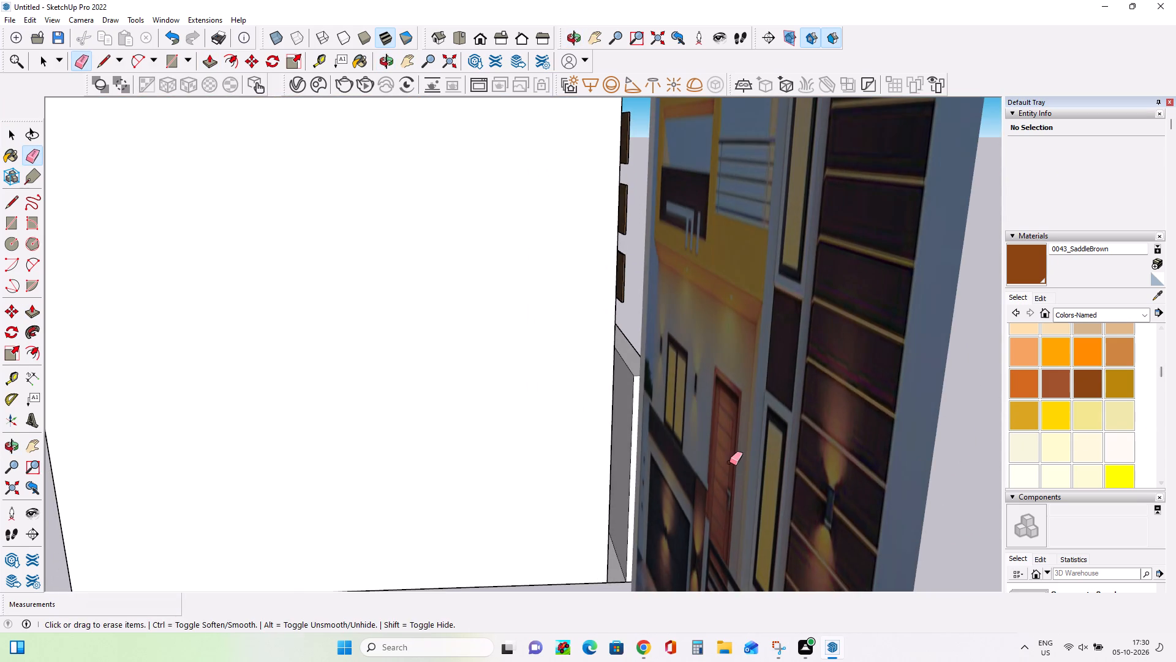
middle_drag(729, 462, 780, 426)
middle_click(780, 426)
scroll(668, 487, up, 1)
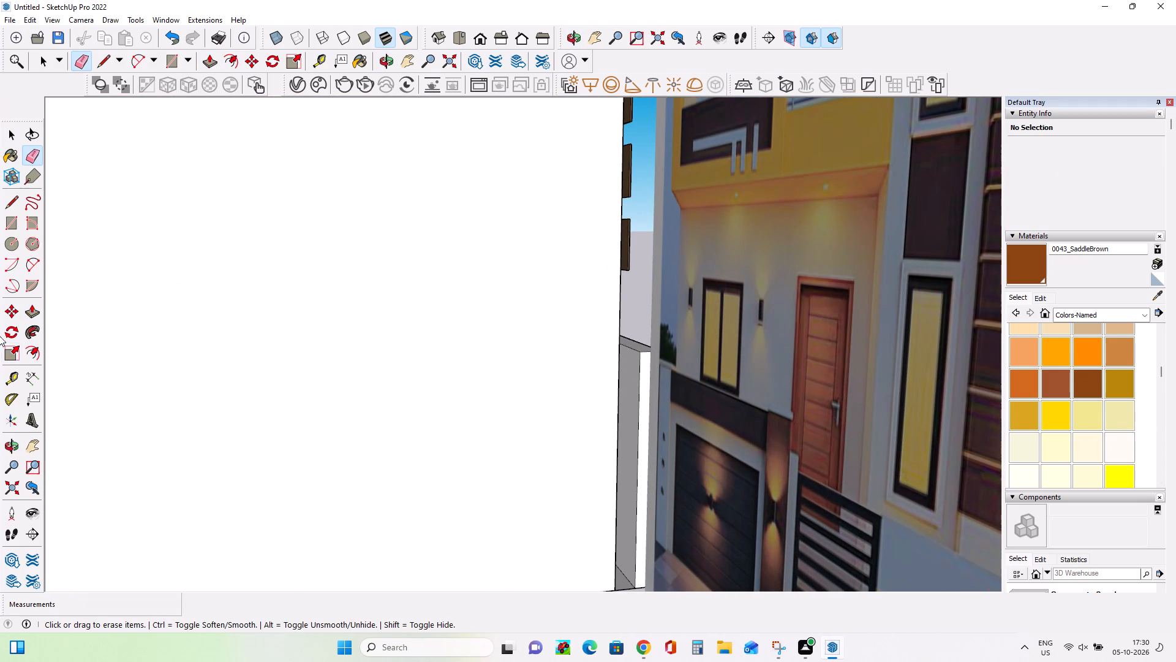
click(10, 232)
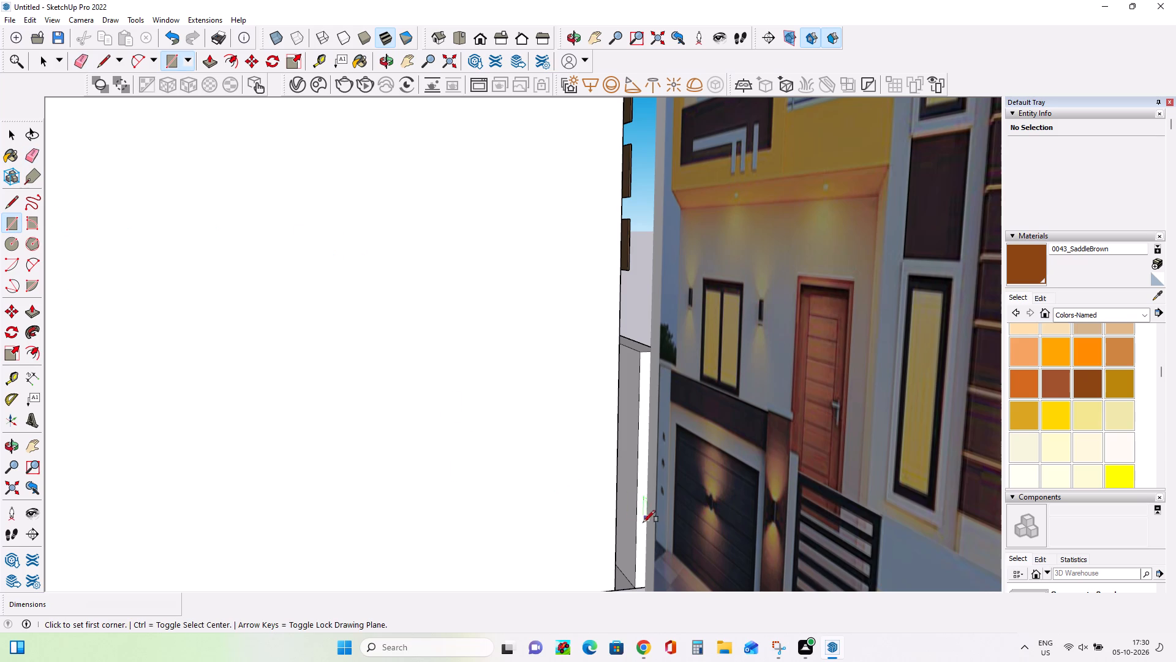
click(633, 587)
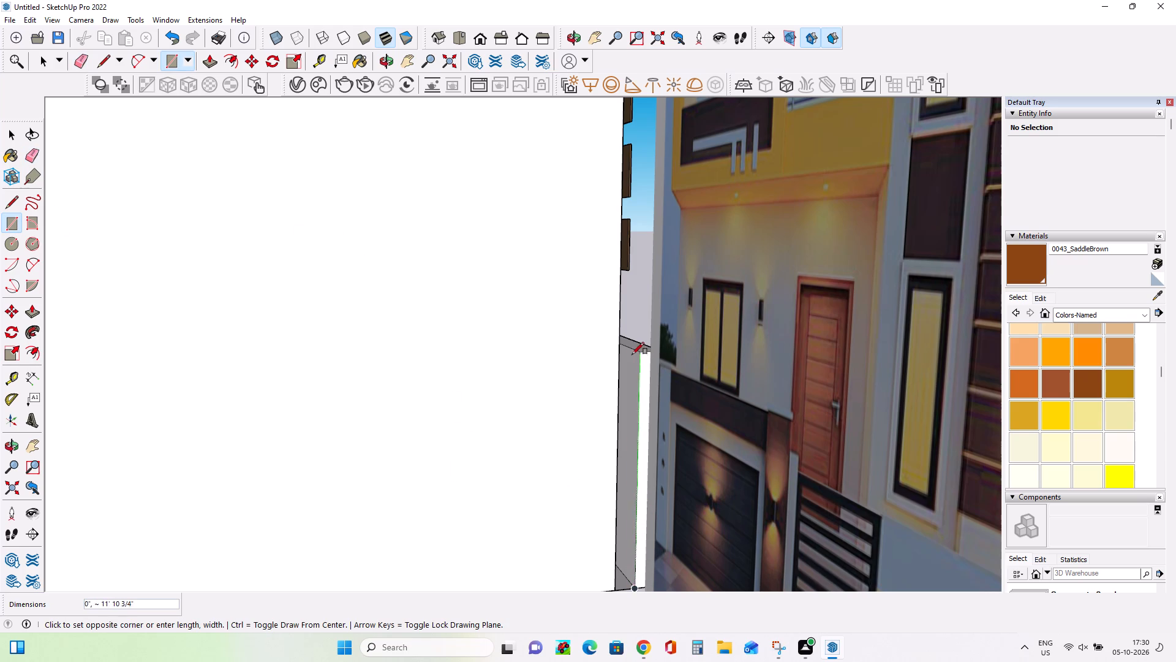
click(630, 349)
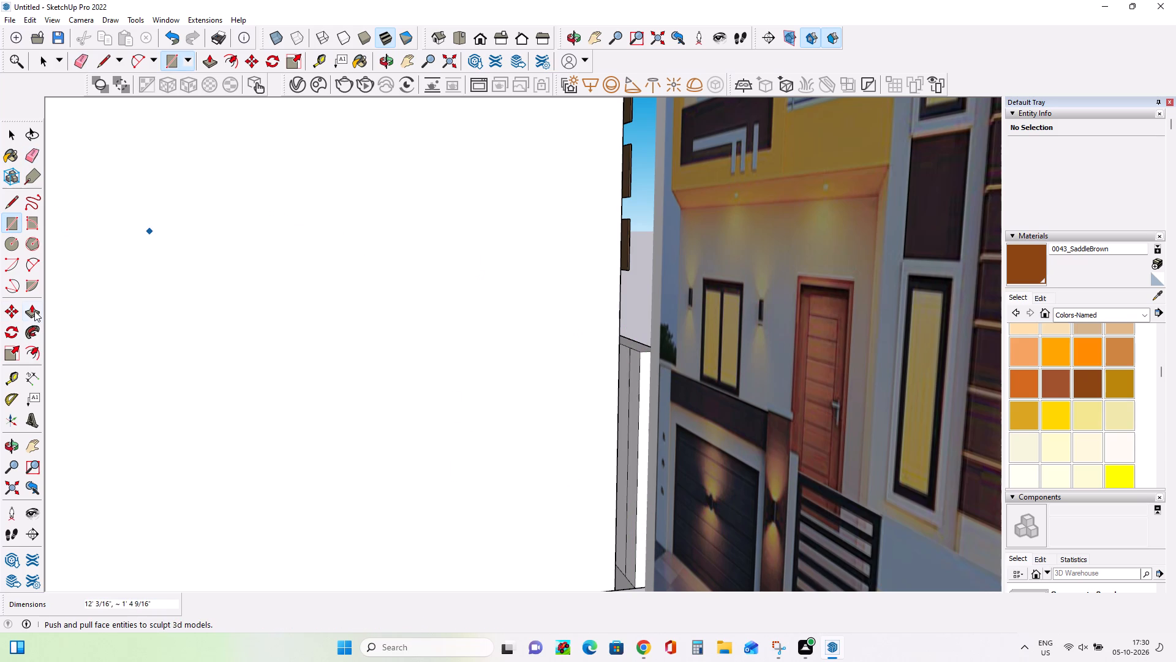
Push/Pull the tower-side rectangle about 1' 3/4" back to the tower, closing the gap behind the boundary wall.
click(32, 309)
click(635, 476)
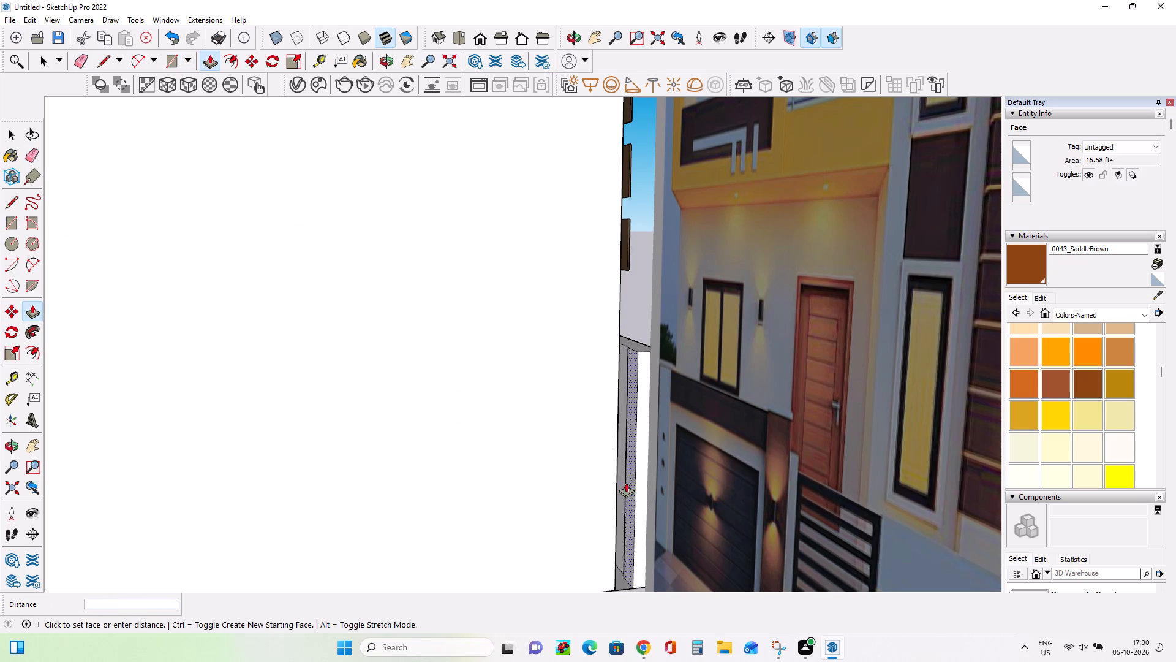
click(592, 489)
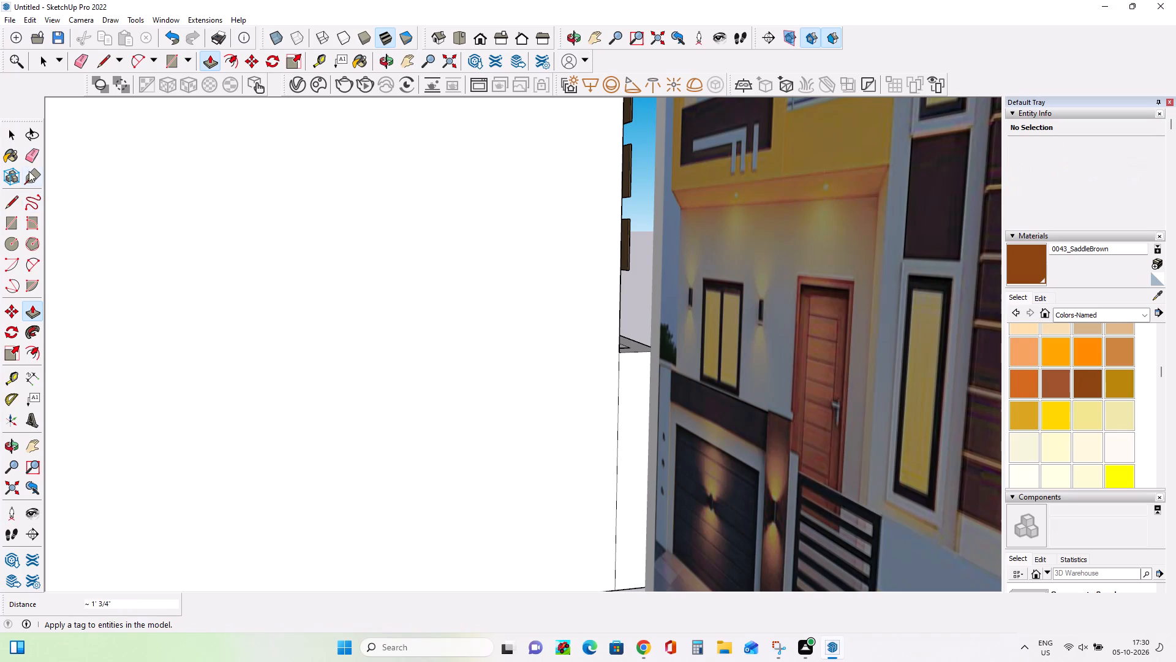
Erase the vertical seam line between the tower's side wall and its new return wall.
click(32, 156)
click(616, 439)
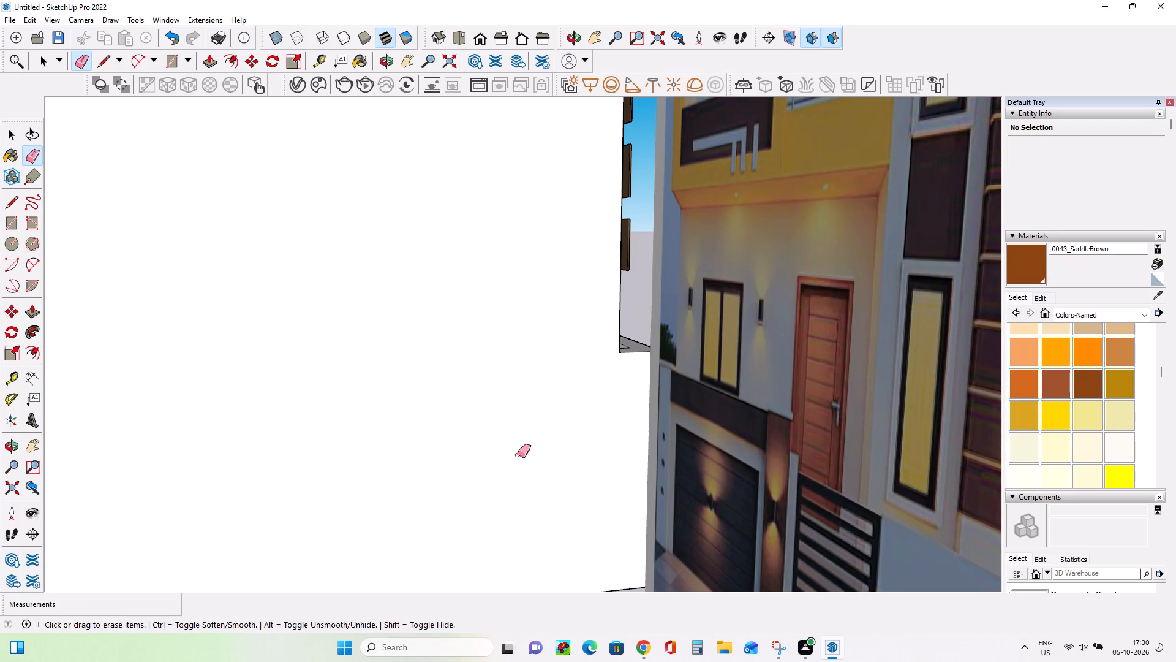
Push/Pull the window-side return wall's back end, extending it about 6' 3 5/8" over the planter edge to the house's front wall.
scroll(477, 462, down, 12)
middle_drag(609, 490, 171, 517)
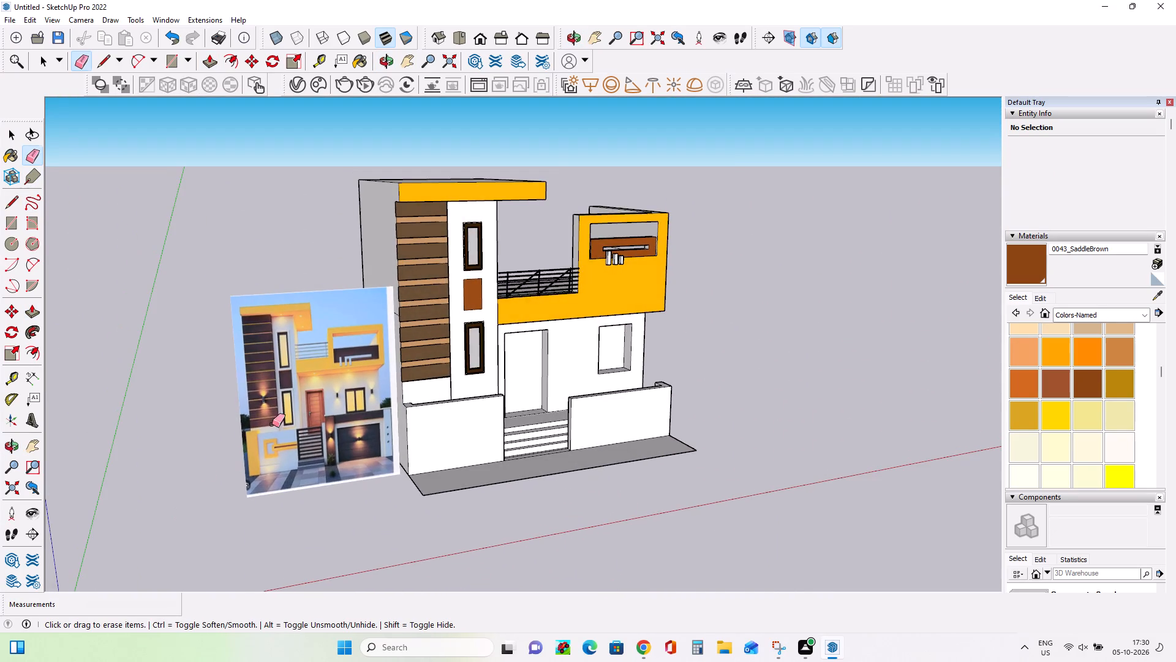
scroll(477, 386, up, 3)
middle_drag(554, 412, 478, 482)
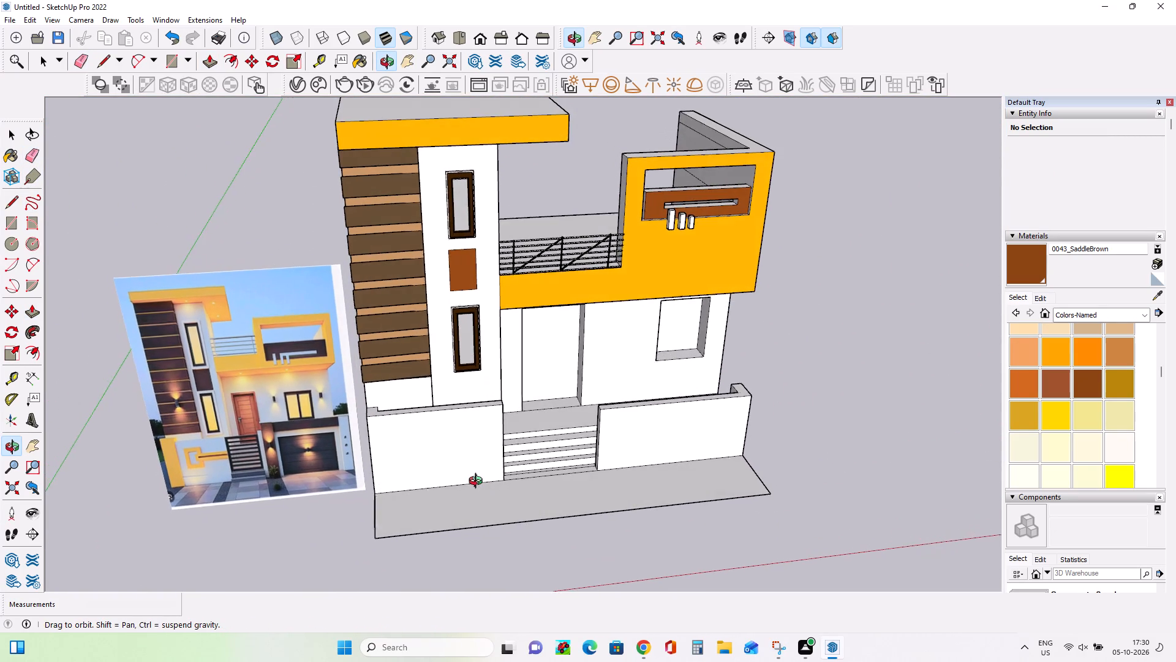
middle_drag(478, 482, 420, 447)
middle_drag(642, 445, 315, 401)
middle_drag(761, 524, 480, 544)
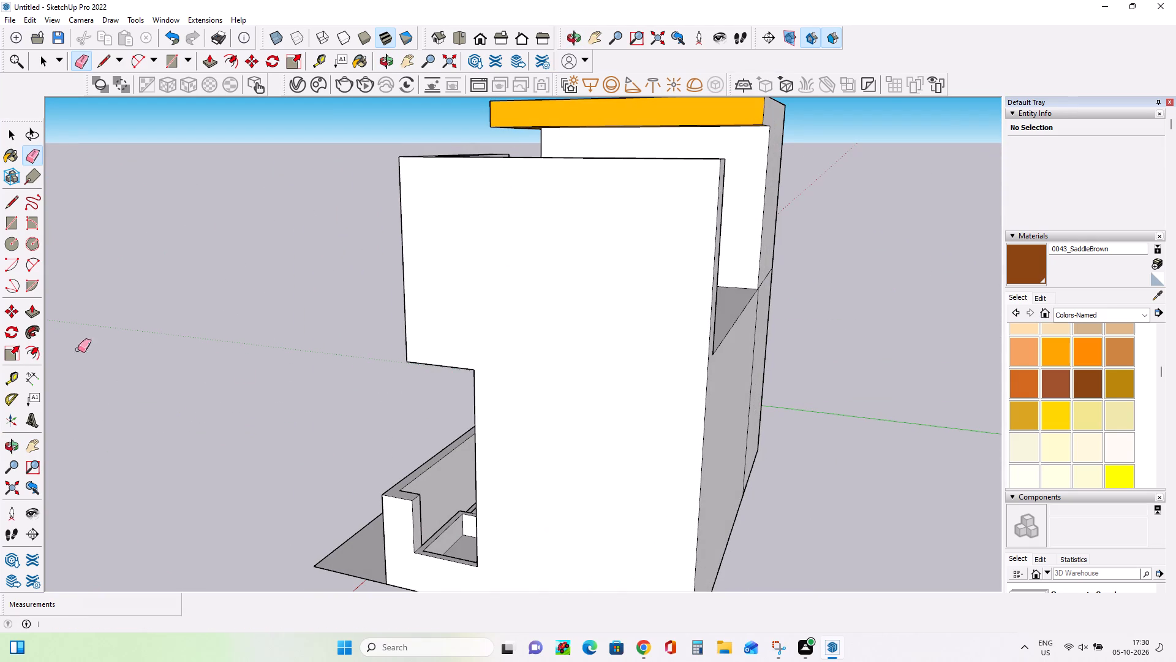
click(33, 308)
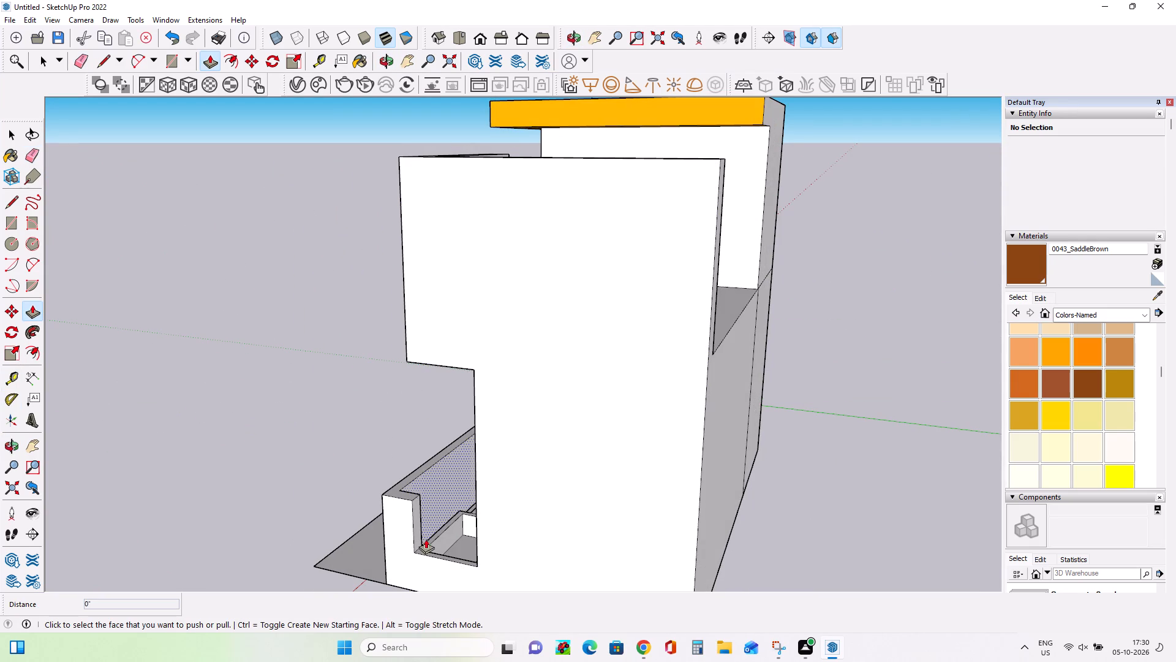
click(419, 537)
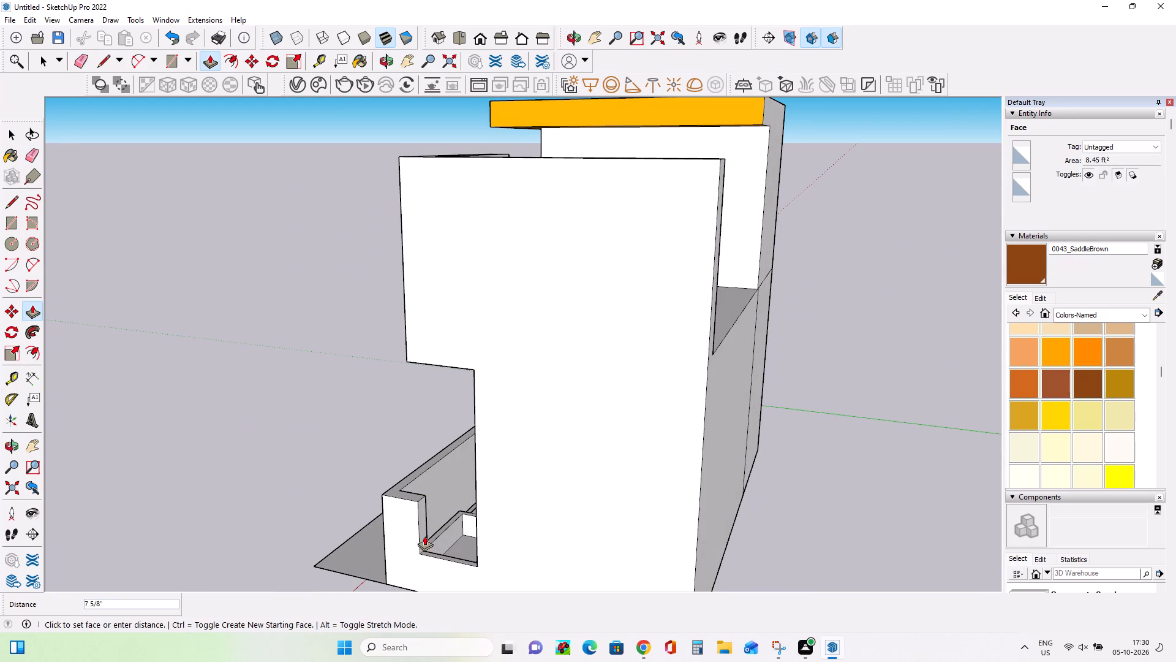
click(422, 533)
click(418, 536)
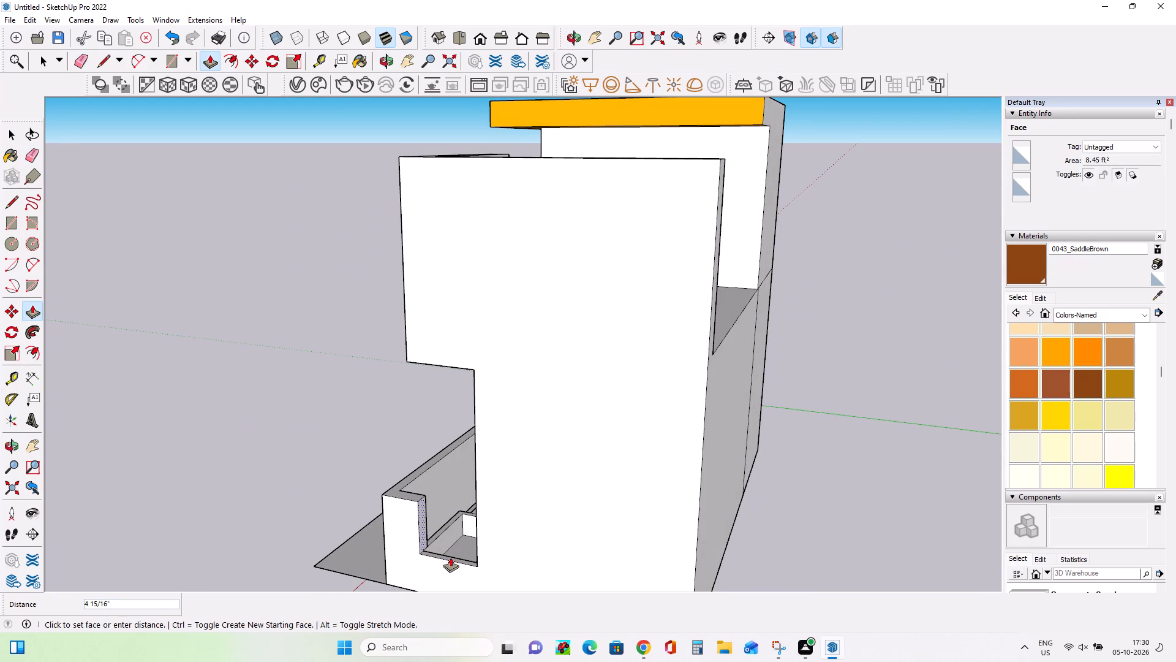
click(450, 557)
click(427, 530)
click(487, 561)
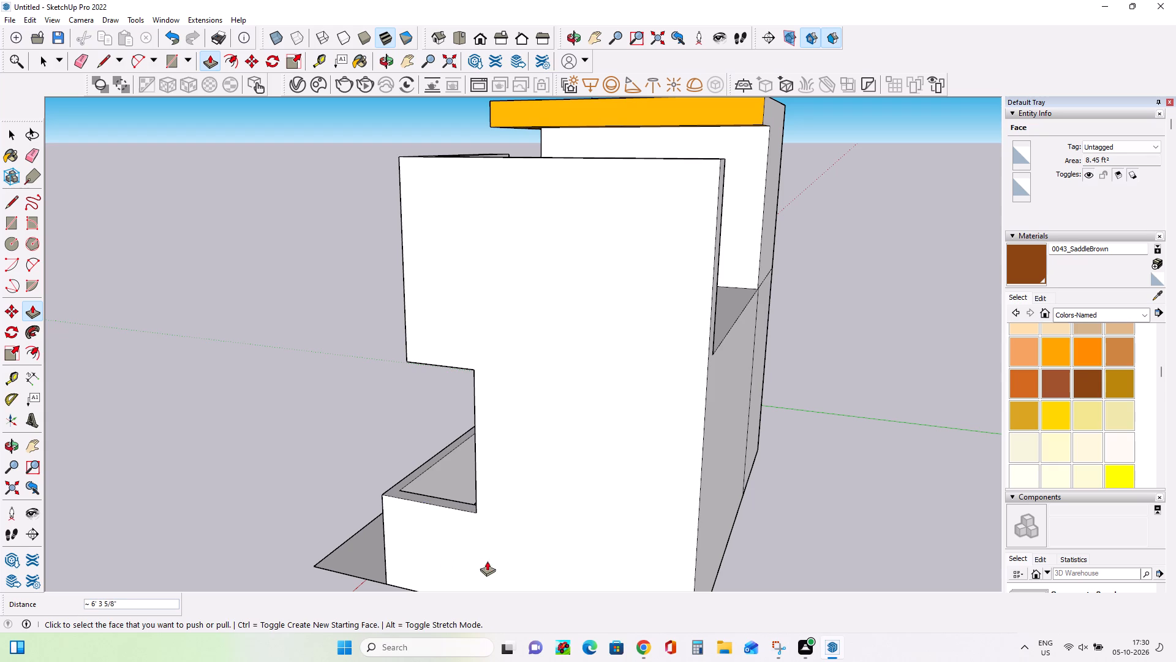
Examine the boundary walls from several angles and compare them with the gate and garage front in the reference photo.
middle_drag(456, 552, 816, 552)
middle_drag(600, 515, 1037, 595)
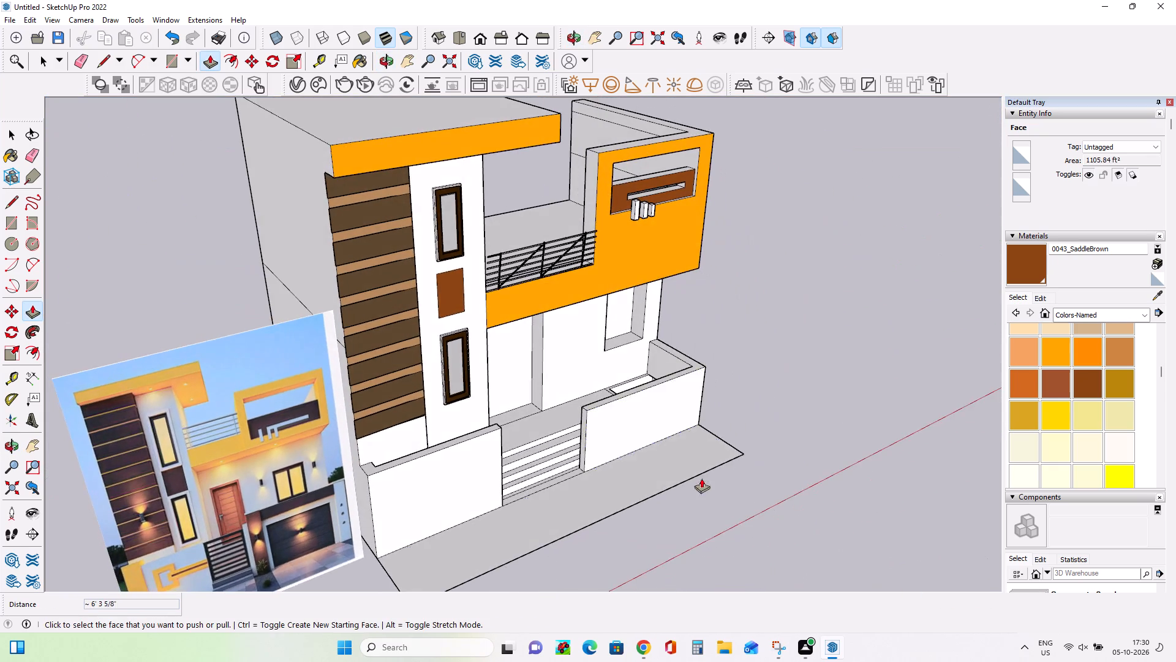
middle_drag(627, 465, 513, 497)
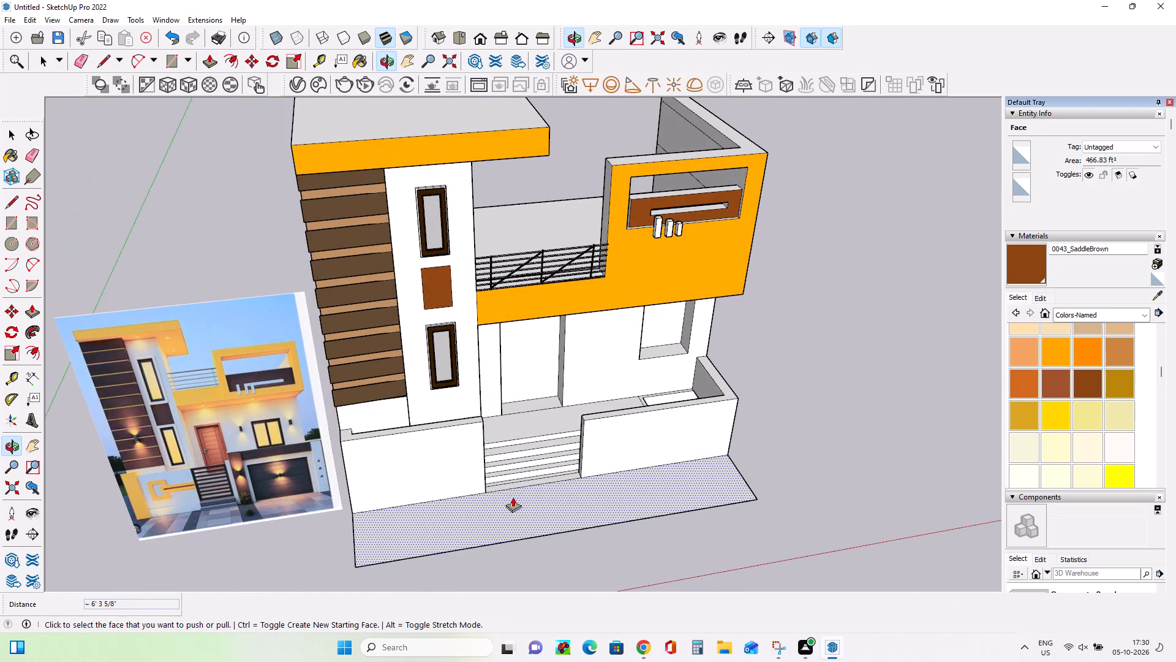
middle_drag(595, 428, 605, 516)
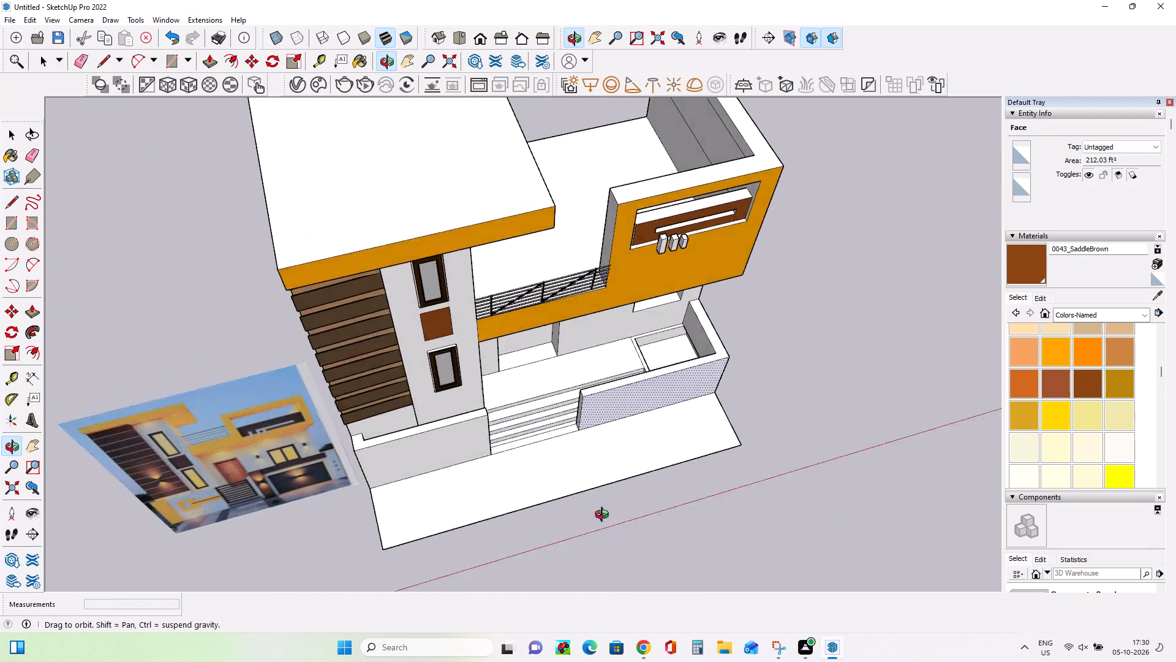
middle_drag(605, 516, 571, 449)
middle_drag(550, 489, 507, 343)
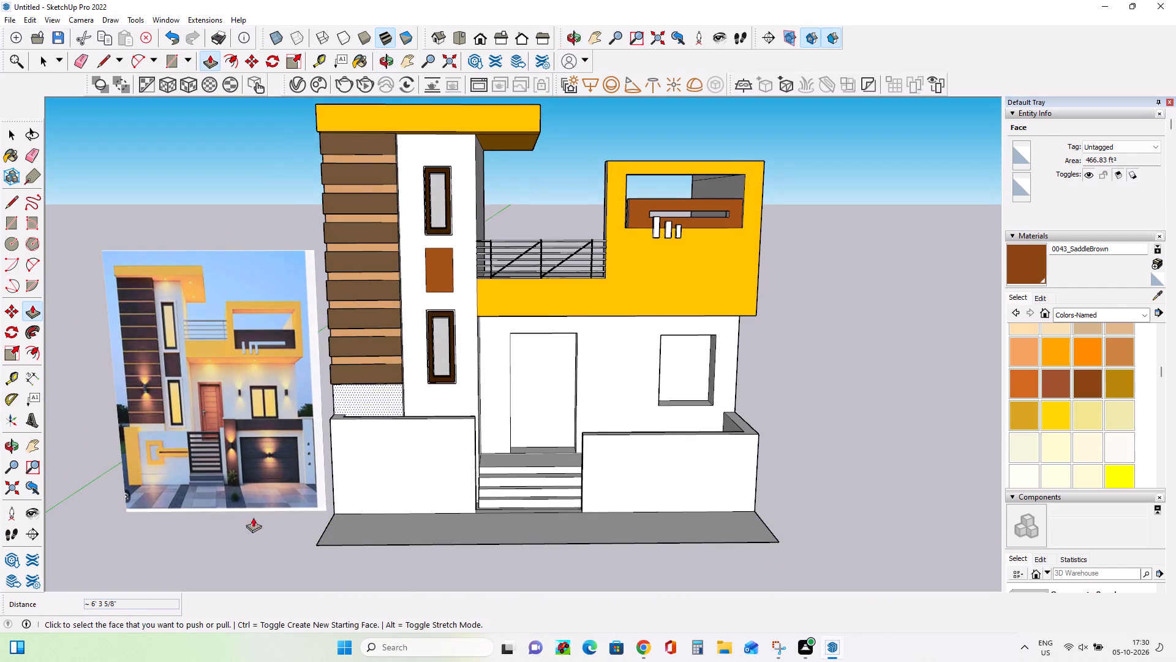
scroll(202, 444, up, 11)
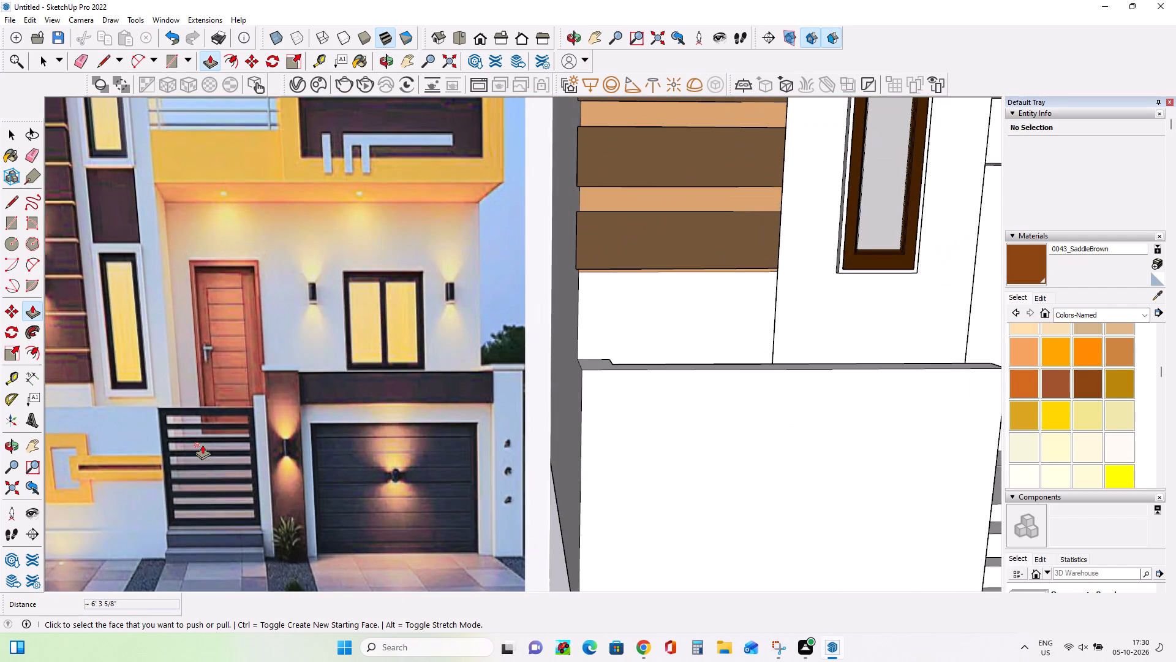
scroll(202, 444, down, 14)
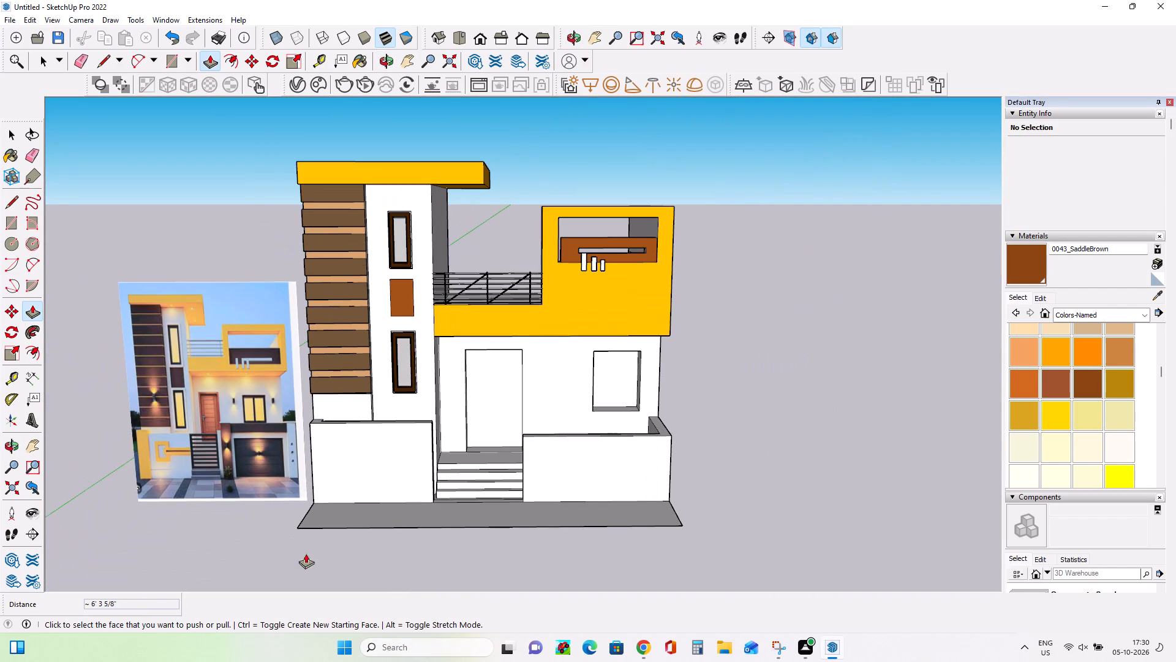
middle_drag(371, 516, 382, 480)
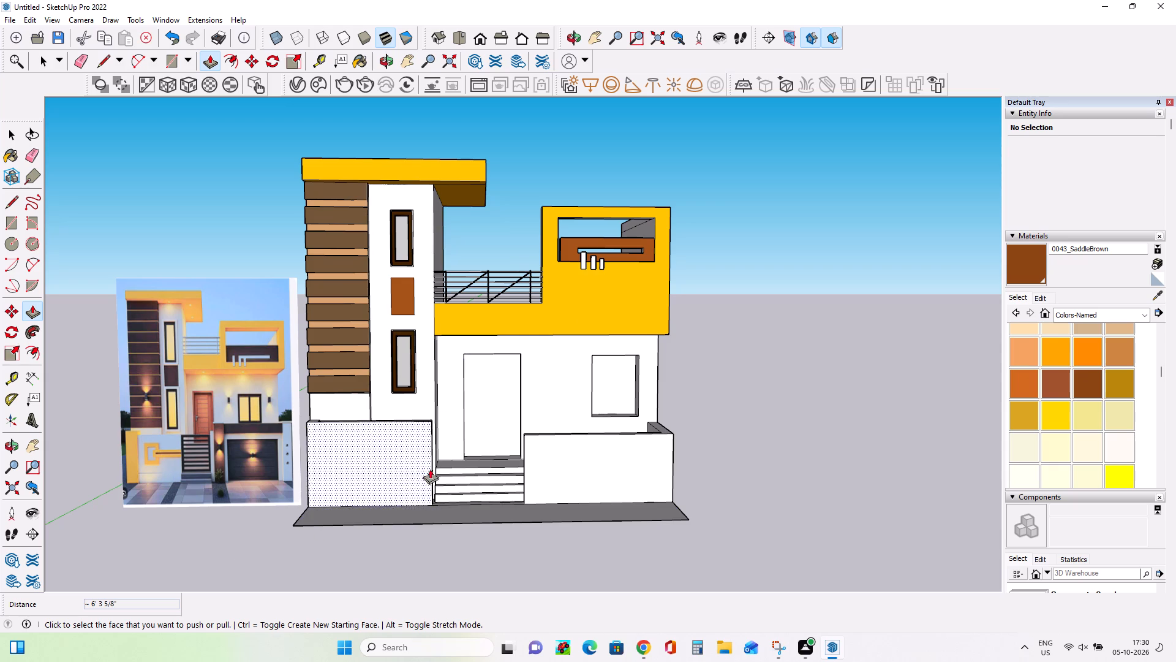
Draw a full-height rectangle about 12' high and 3' 4" wide at the outer end of the tower-side boundary wall's front face.
middle_drag(349, 508, 502, 502)
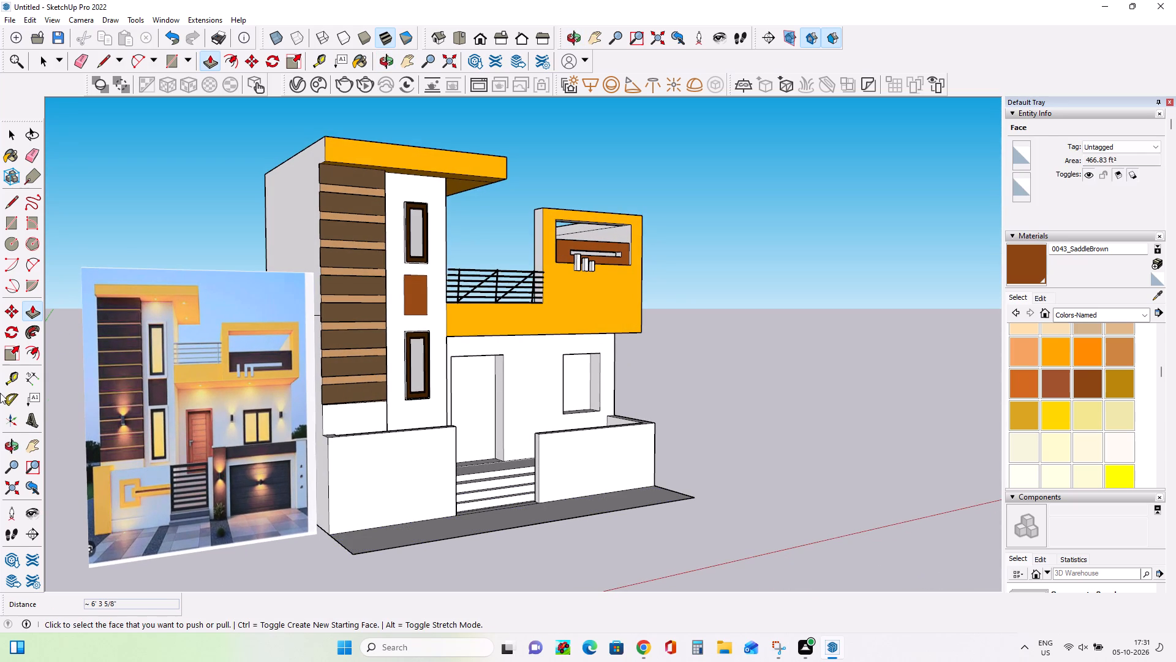
click(10, 224)
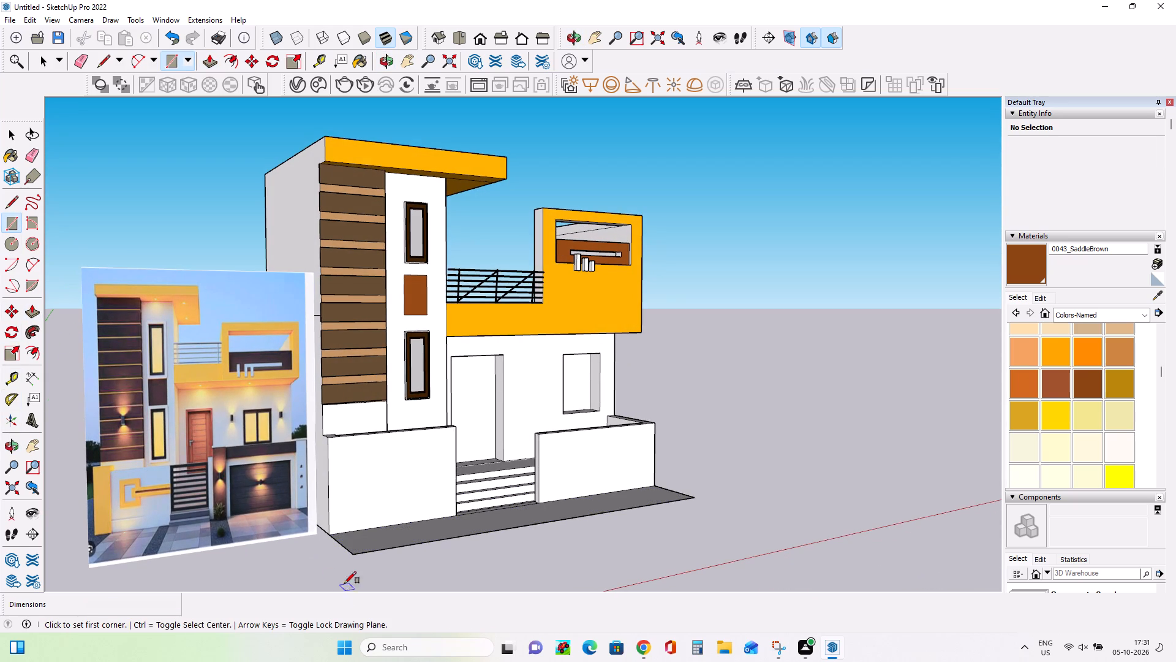
click(327, 533)
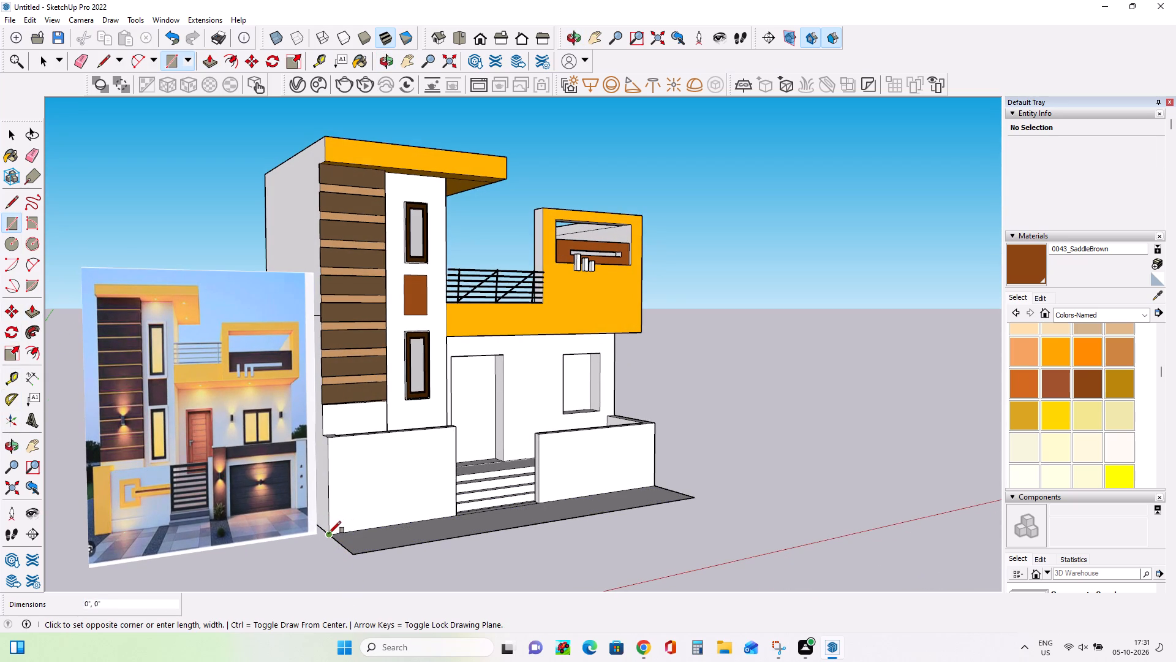
key(Escape)
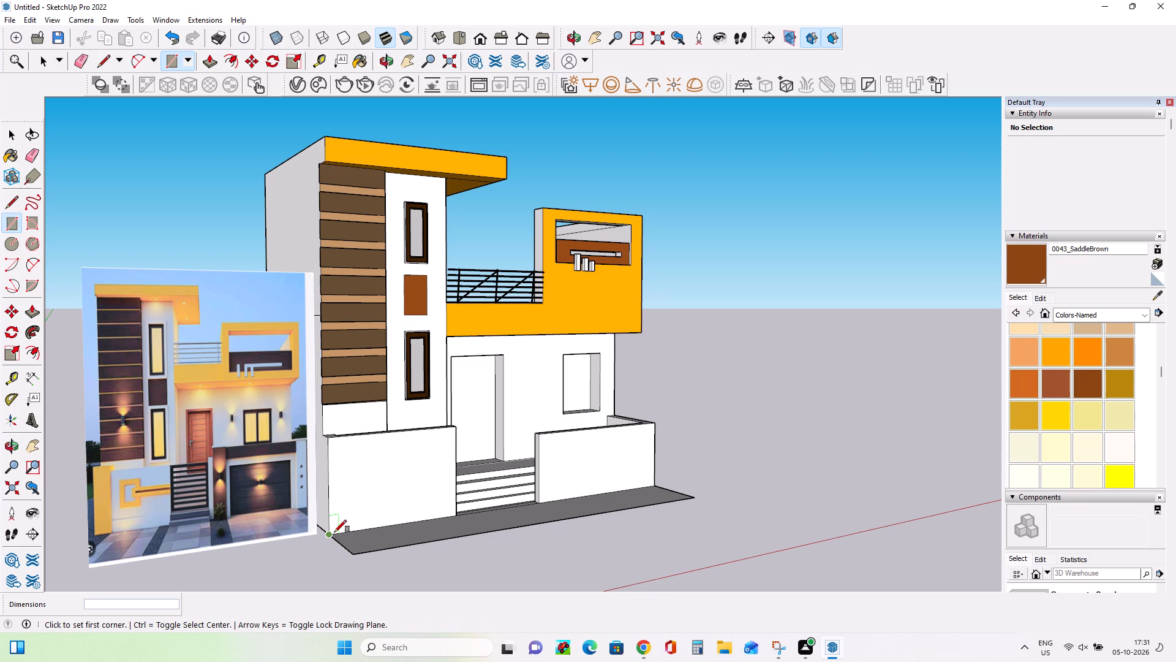
click(330, 531)
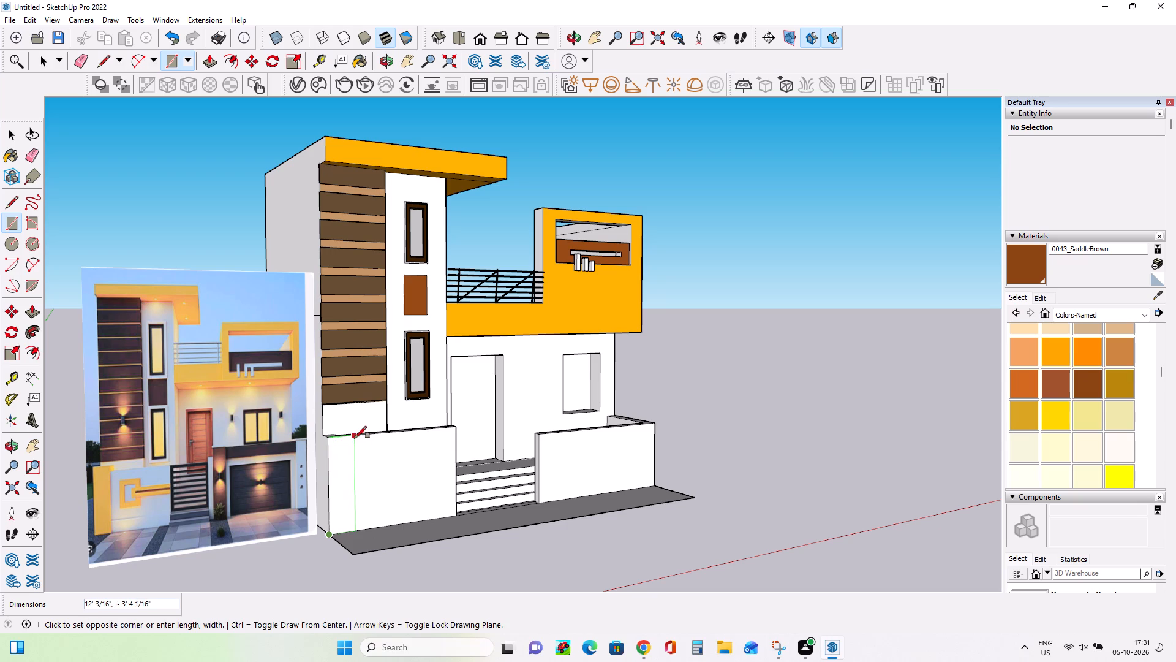
click(355, 437)
Draw a square about 3' 9 7/16" per side in the middle of the tower-side boundary wall's front face.
middle_drag(436, 574, 423, 580)
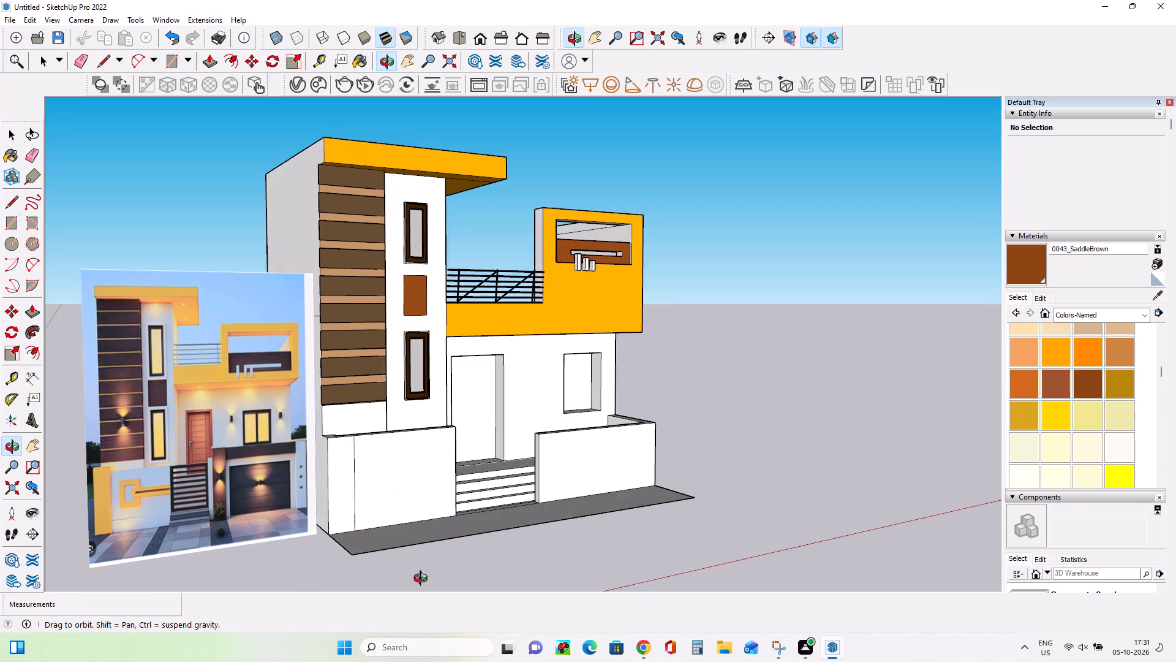
middle_drag(423, 580, 367, 582)
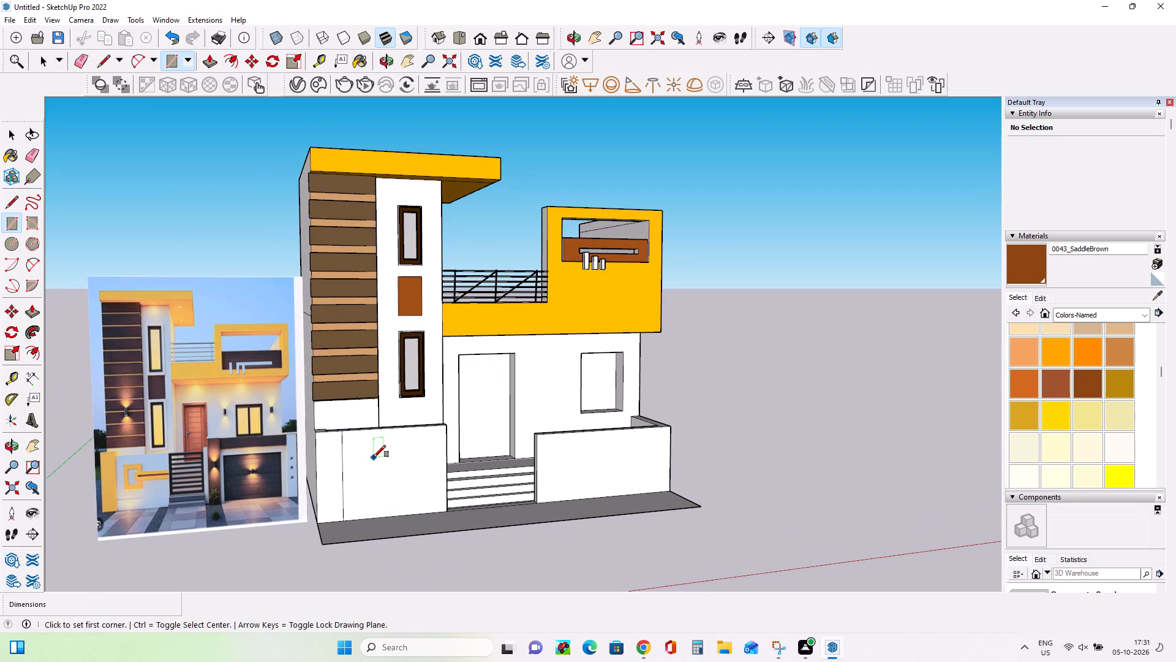
click(381, 457)
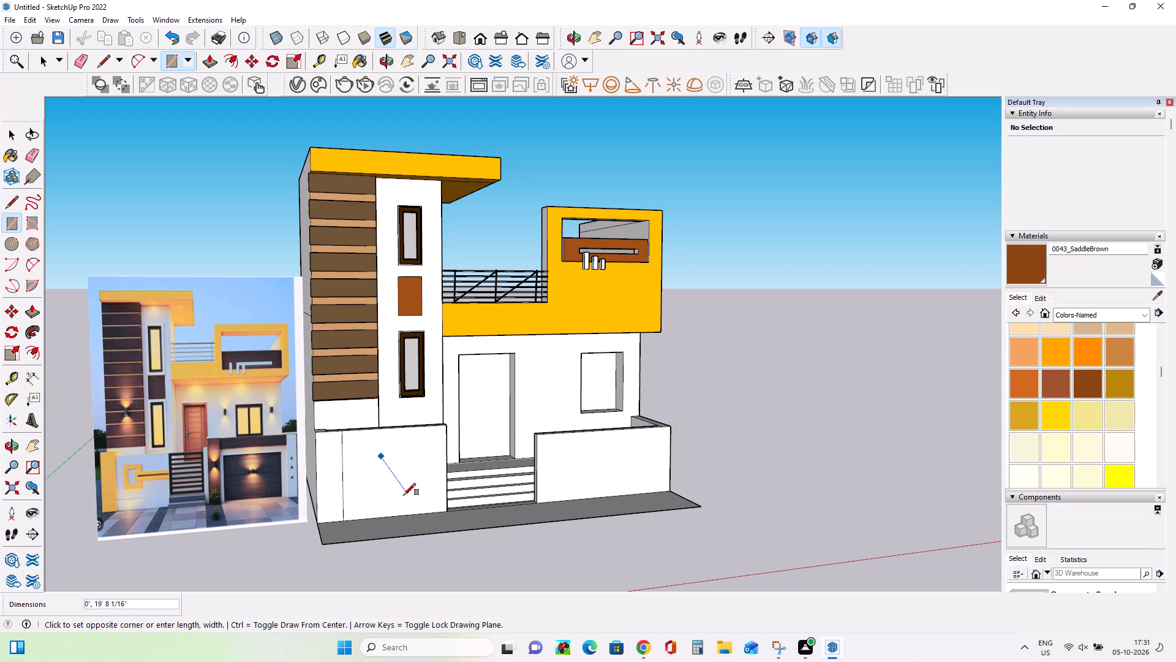
middle_drag(404, 495, 308, 521)
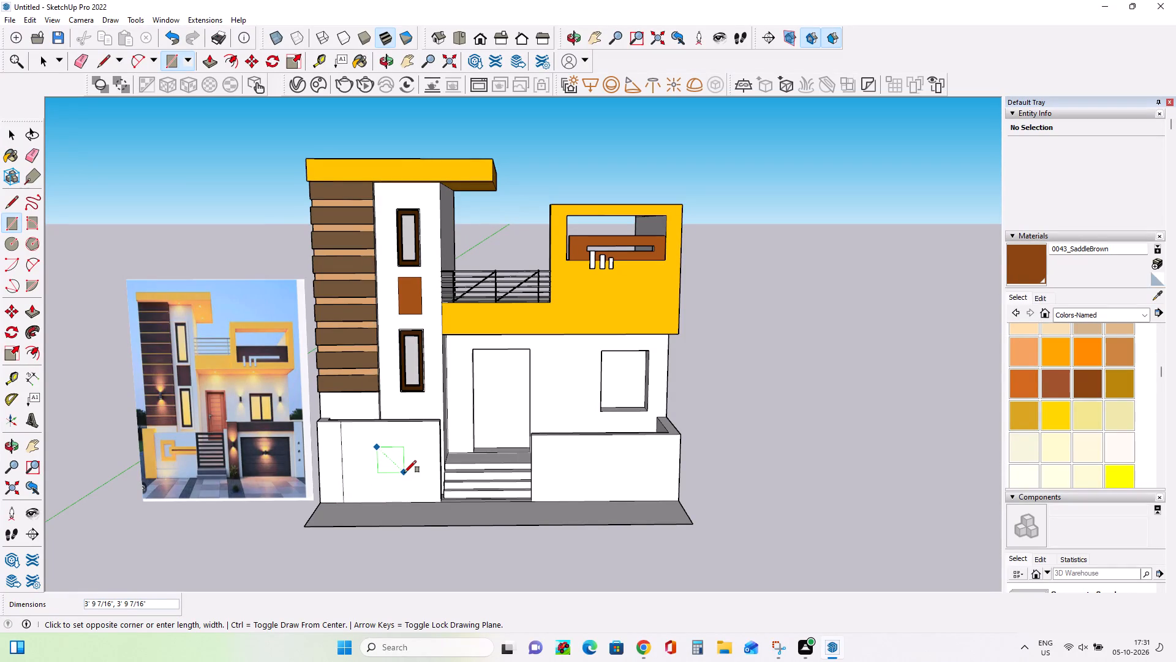
click(404, 473)
Draw a horizontal bar about 3' 6 13/16" long and 1' 4 7/16" high from the square's gate-side edge towards the gate opening.
scroll(406, 460, up, 4)
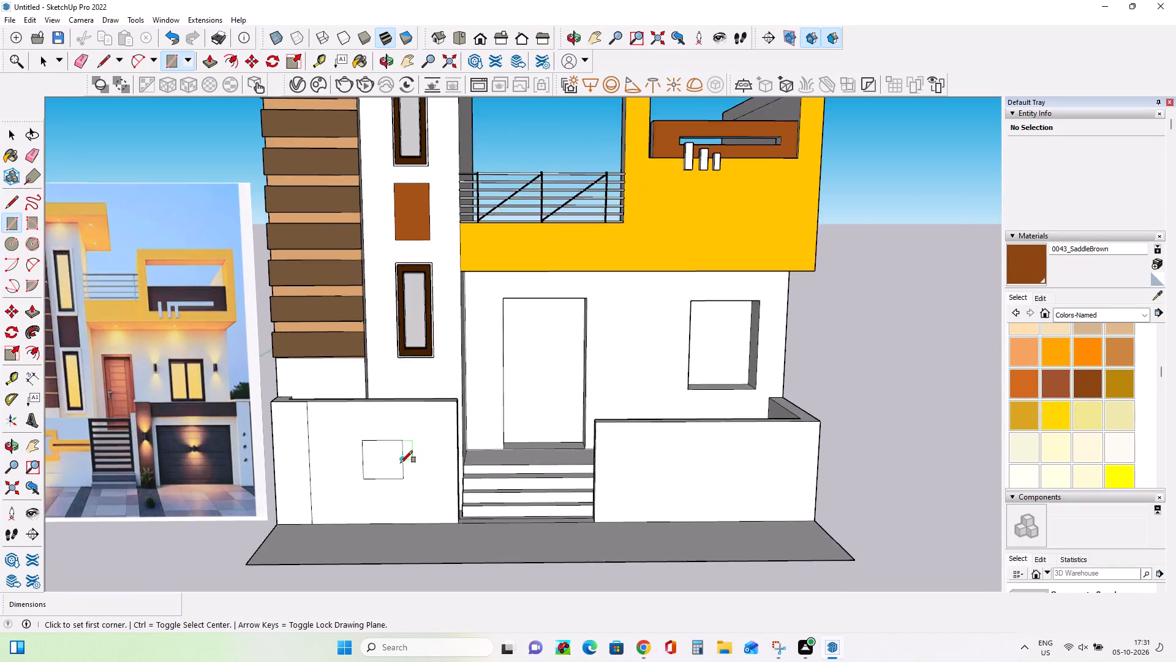
scroll(401, 463, up, 4)
click(402, 449)
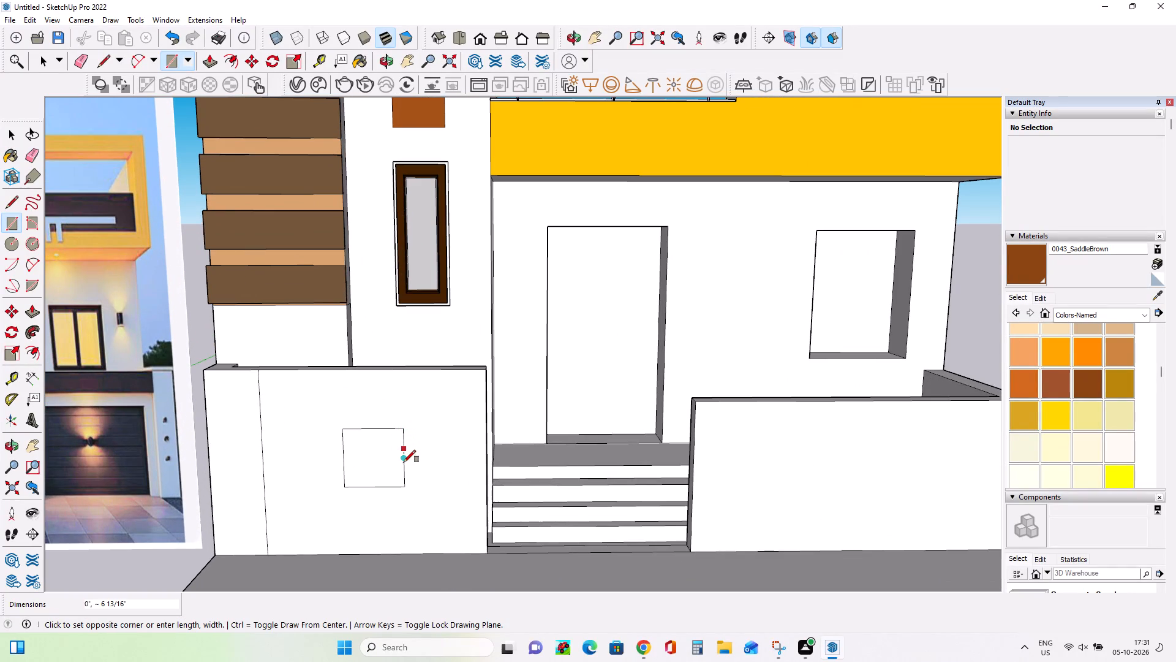
click(403, 466)
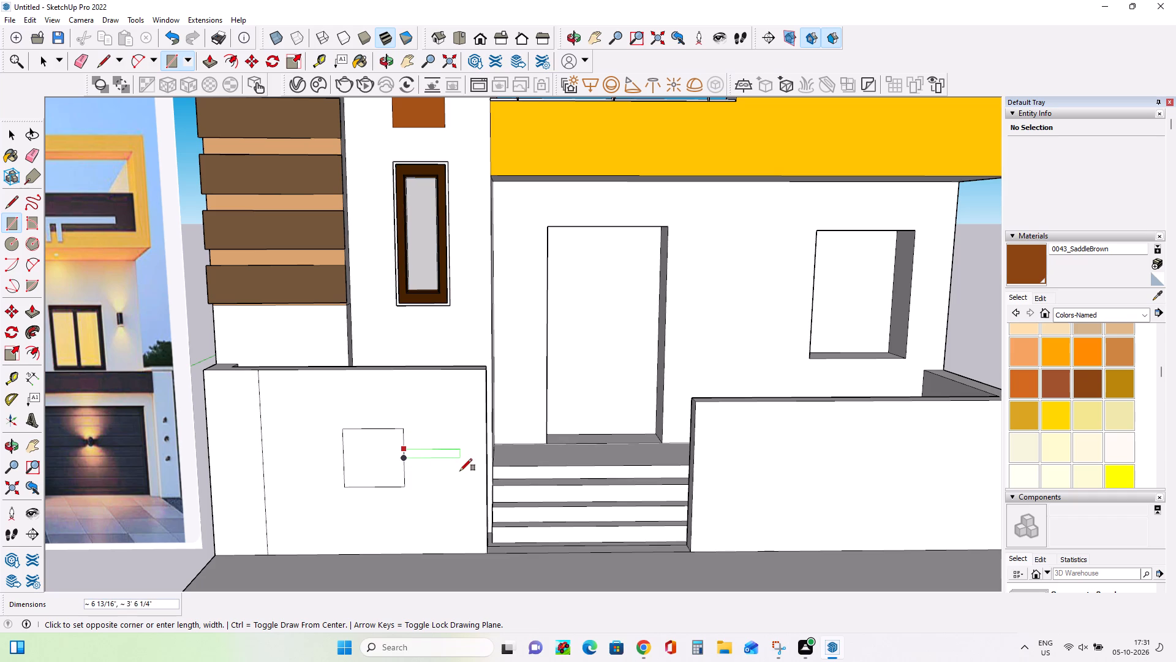
scroll(457, 476, up, 3)
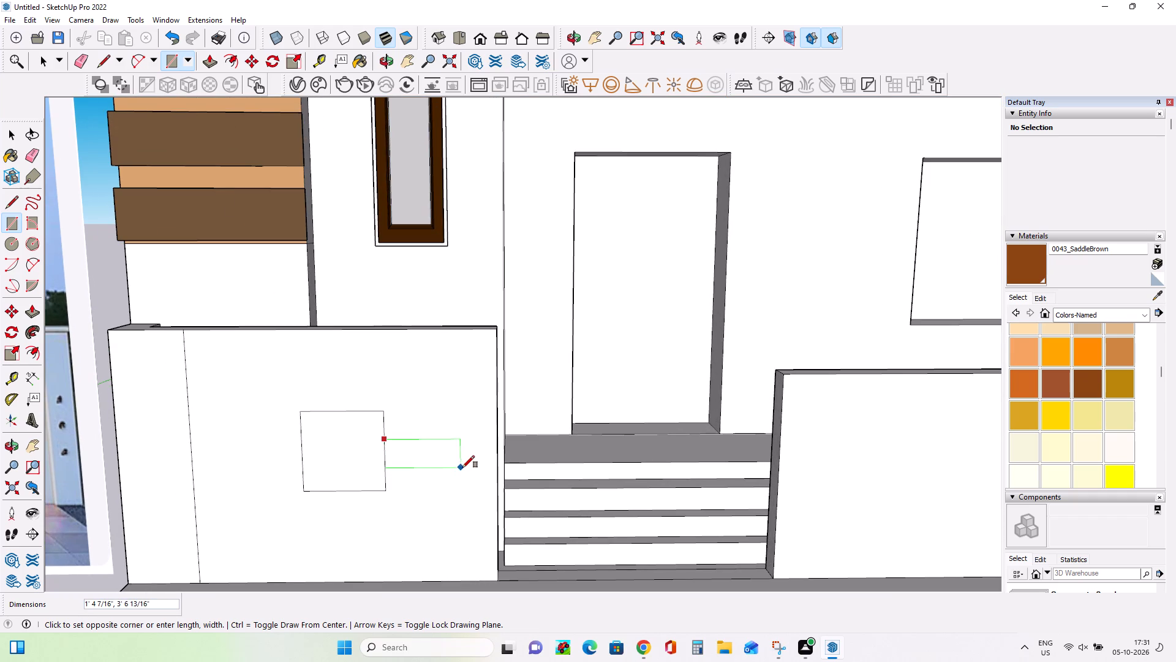
click(463, 468)
Extend the bar towards the gate opening with a rectangle about 1' 4 7/16" by 1' 4 7/16" drawn from its end edge.
scroll(476, 479, down, 11)
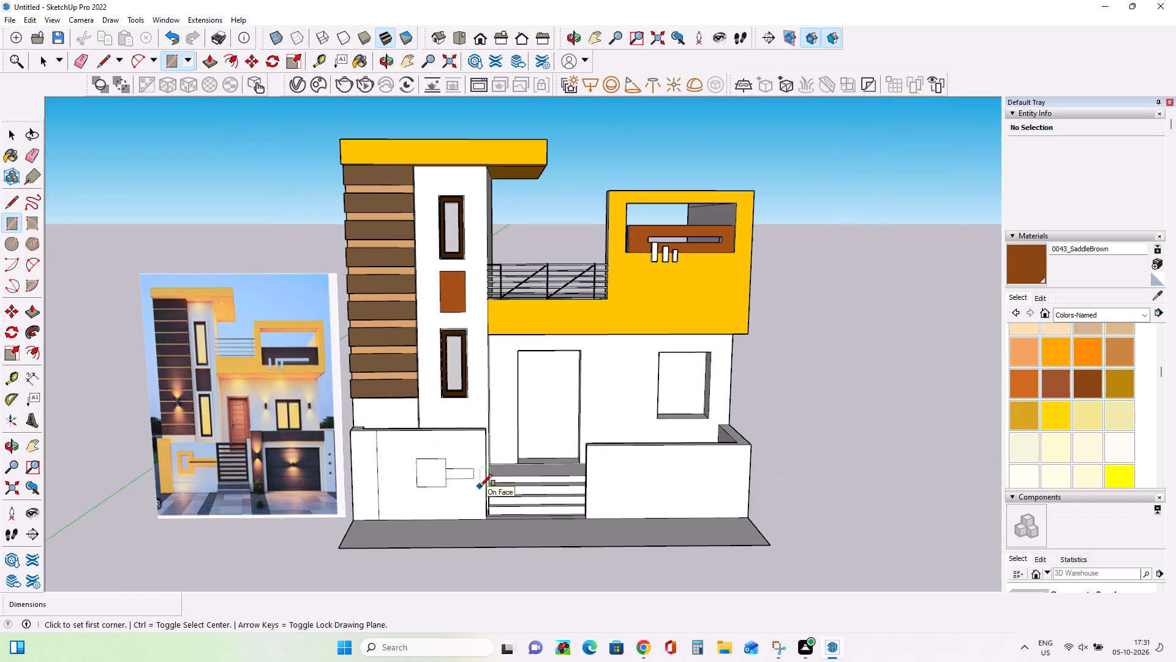
scroll(480, 486, up, 4)
click(469, 458)
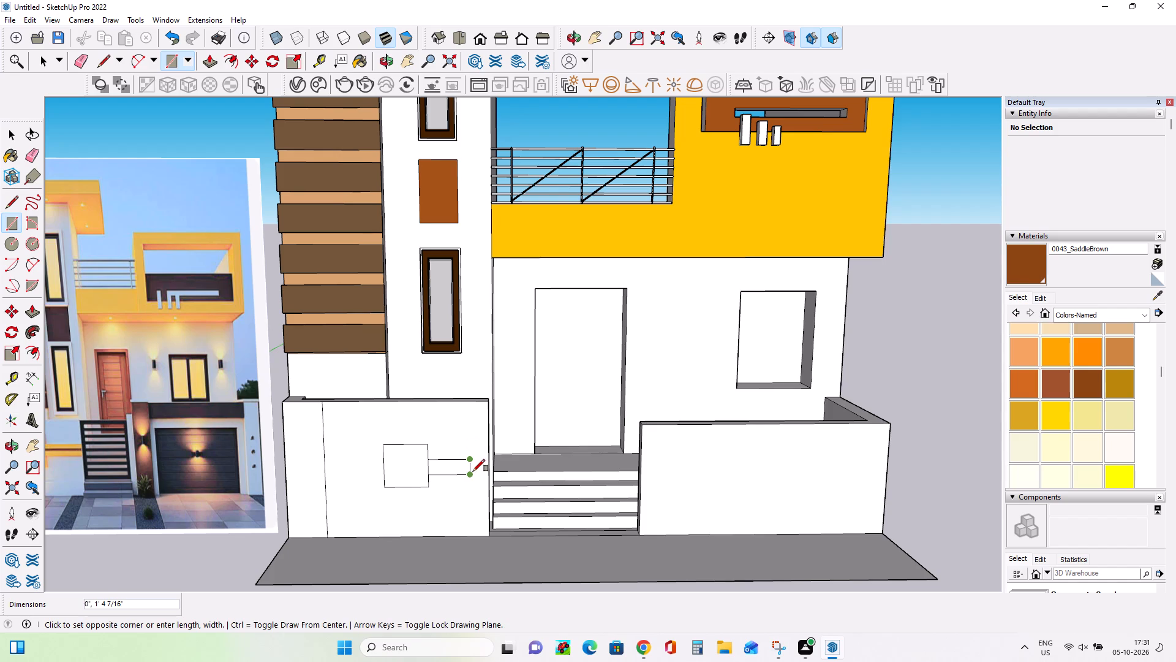
click(472, 471)
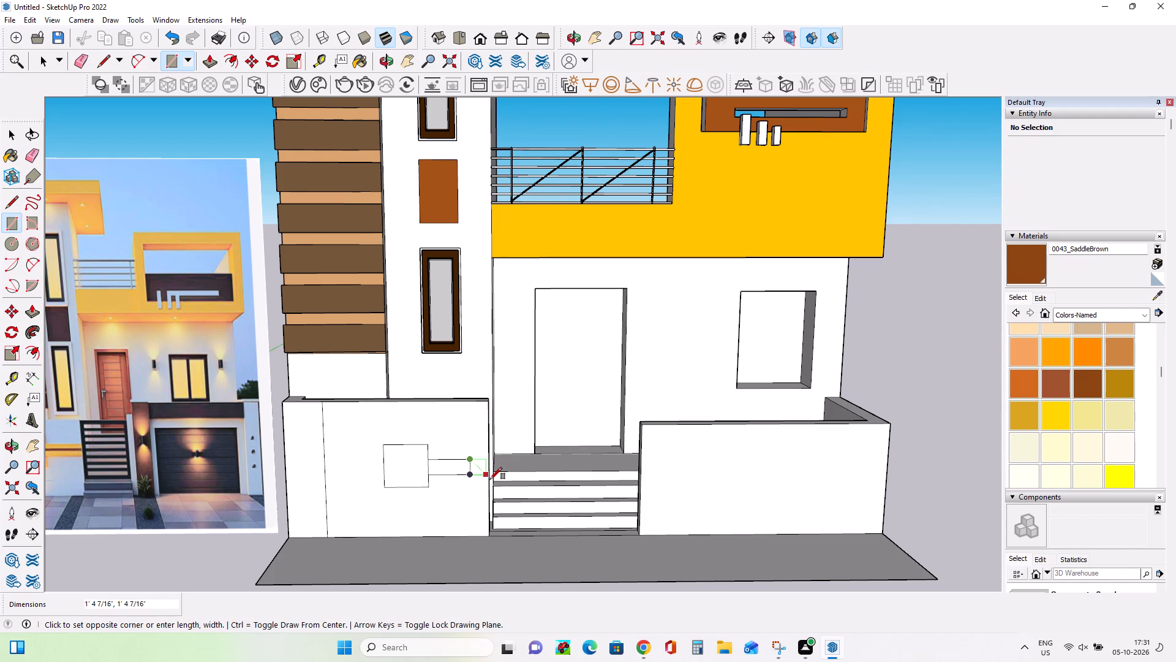
click(490, 479)
Erase the vertical line dividing the bar from its extension on the tower-side boundary wall.
scroll(450, 498, up, 4)
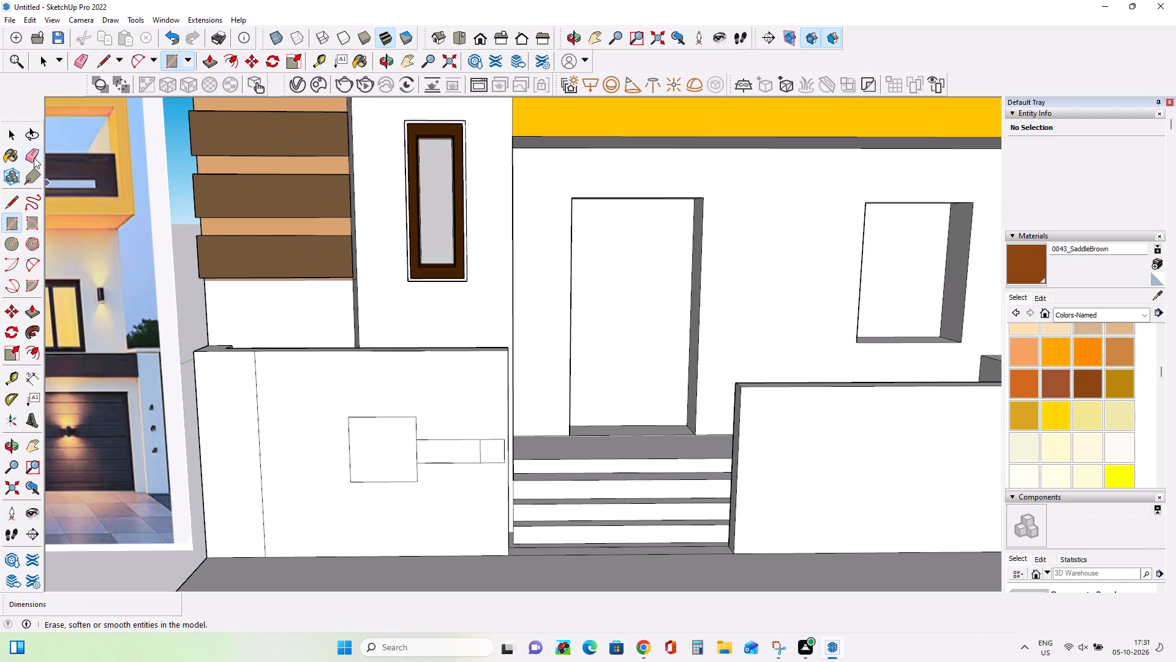
click(34, 157)
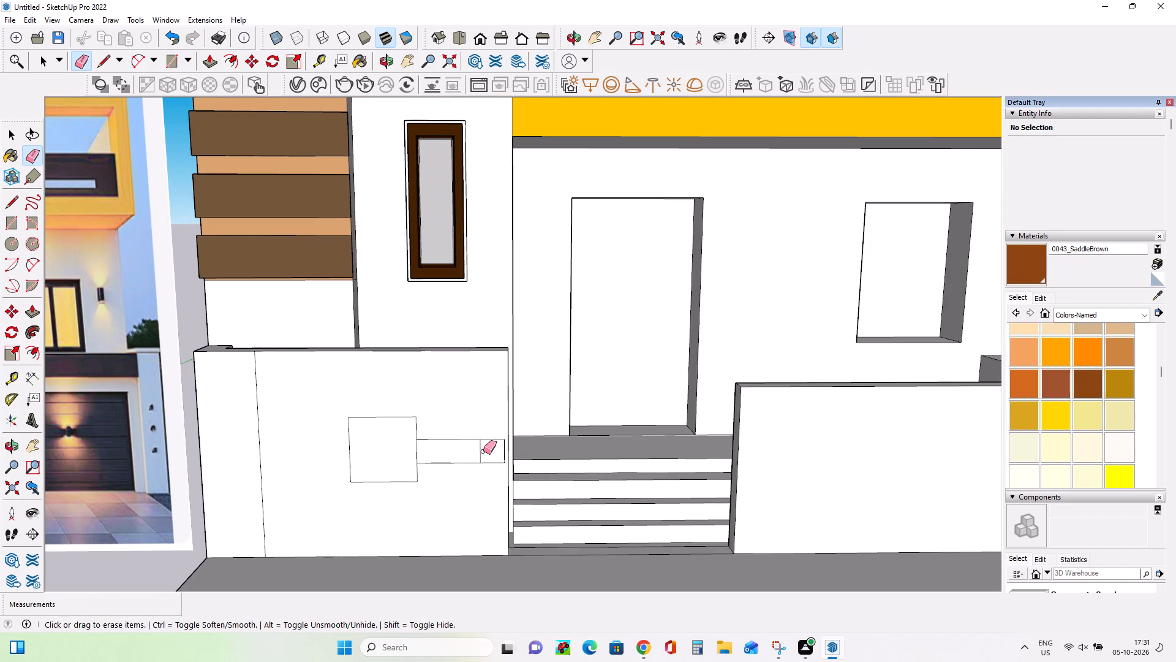
click(482, 452)
click(480, 453)
Start another rectangle for the square-and-bar motif on the tower-side boundary wall.
scroll(483, 528, down, 3)
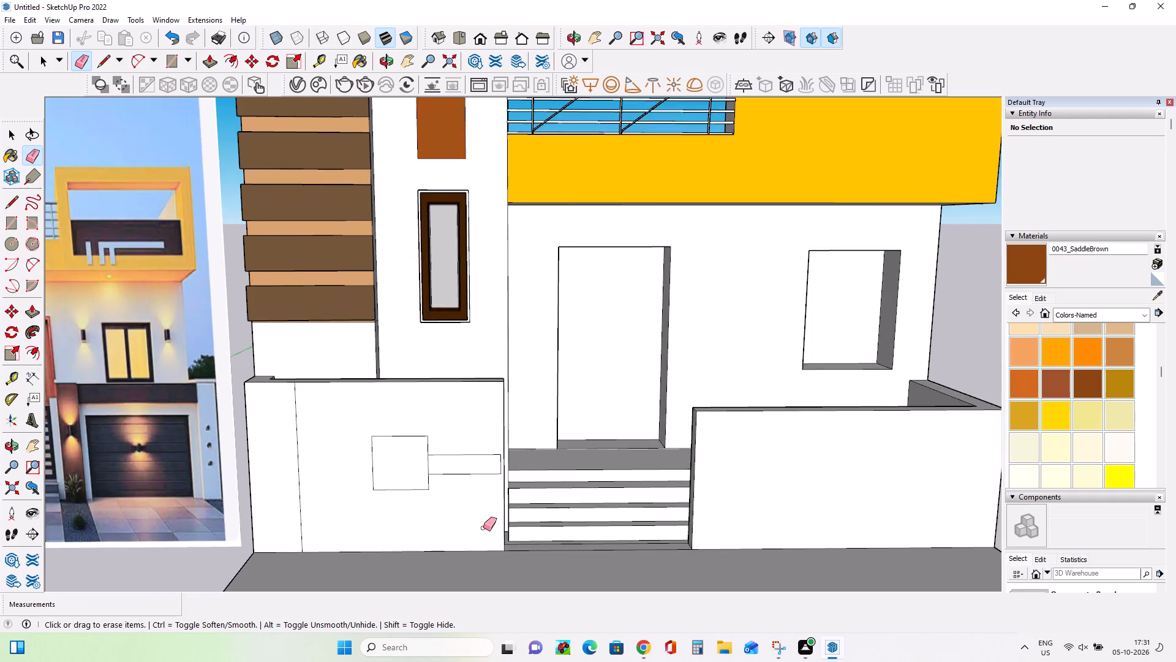
scroll(483, 528, down, 5)
scroll(427, 516, up, 4)
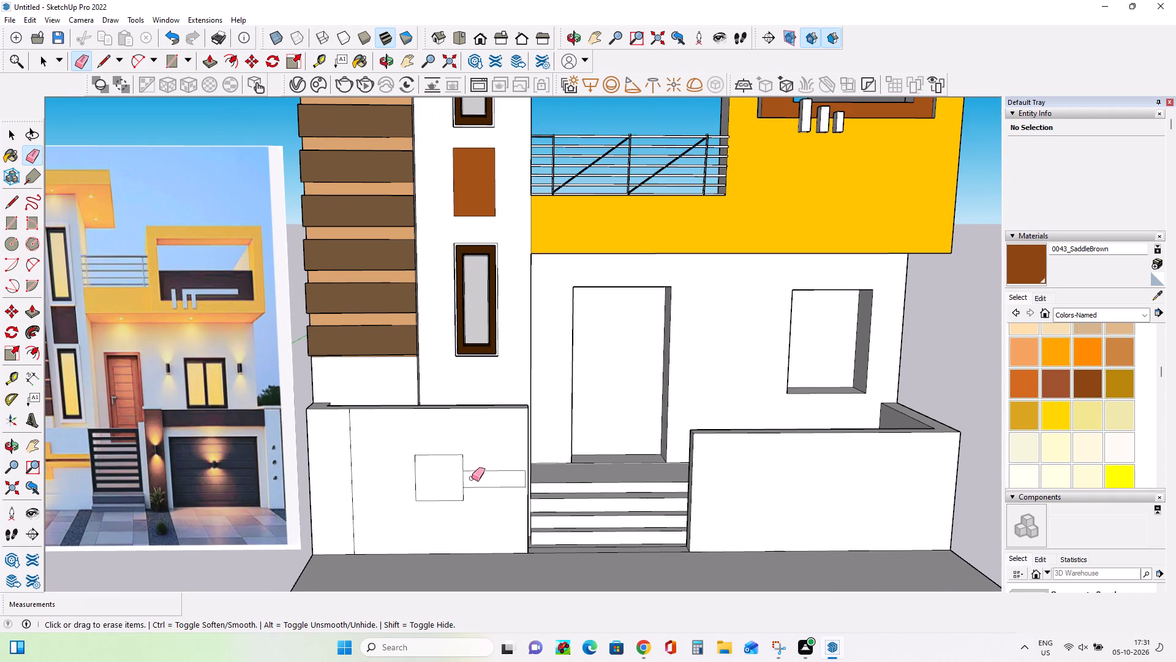
scroll(469, 471, up, 3)
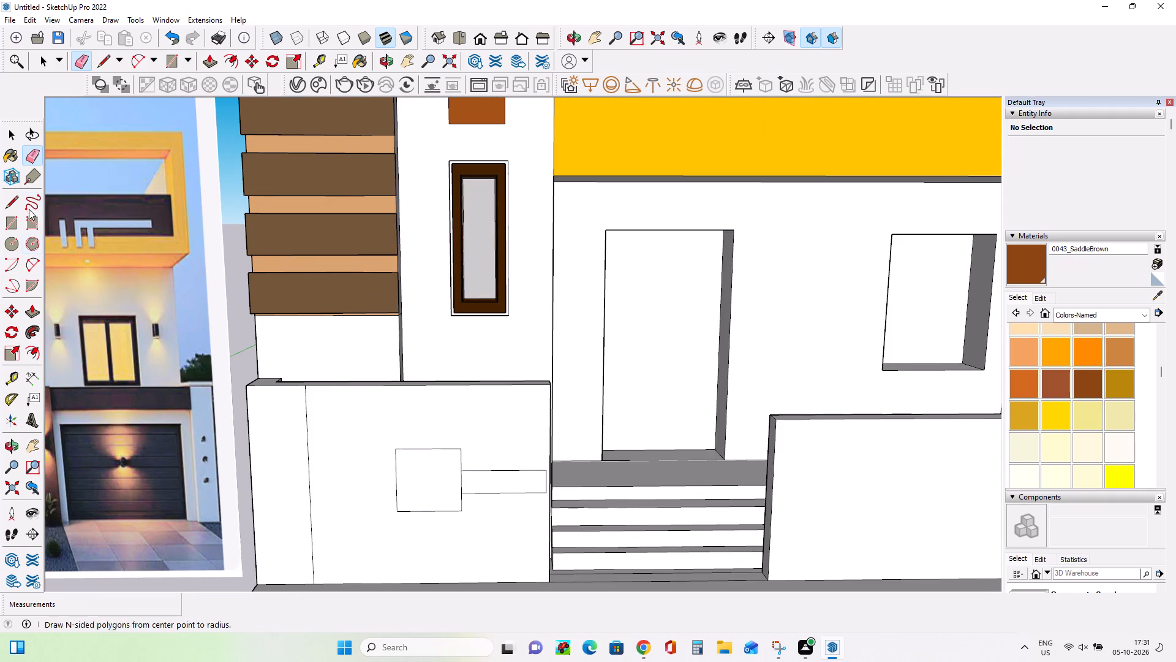
click(20, 221)
click(15, 224)
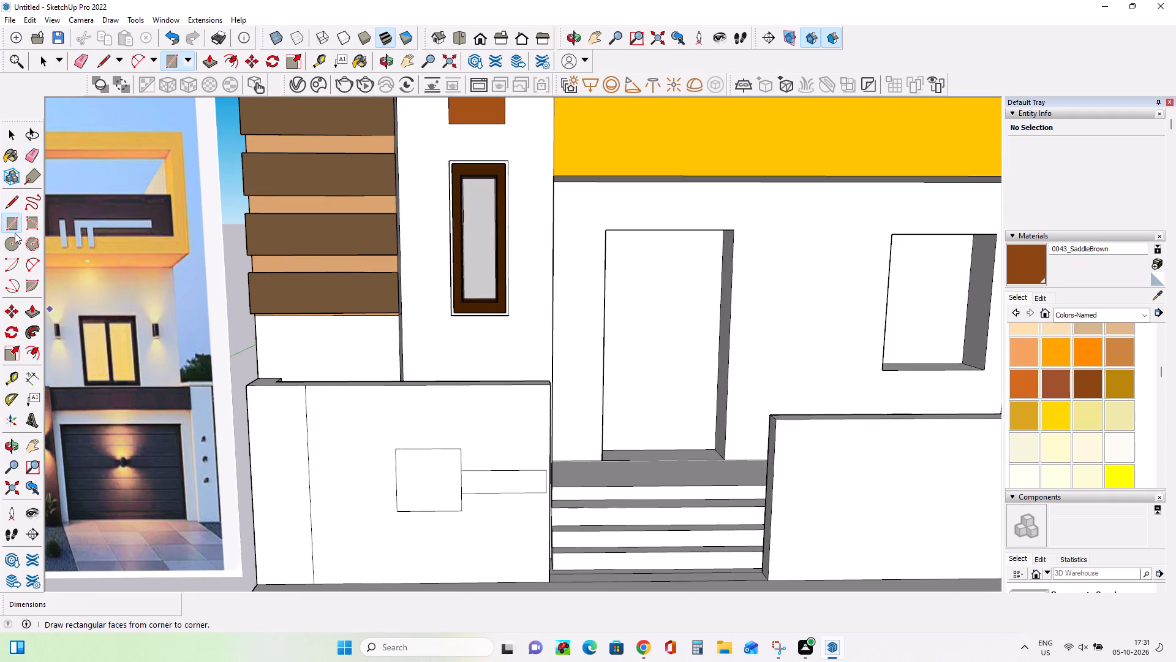
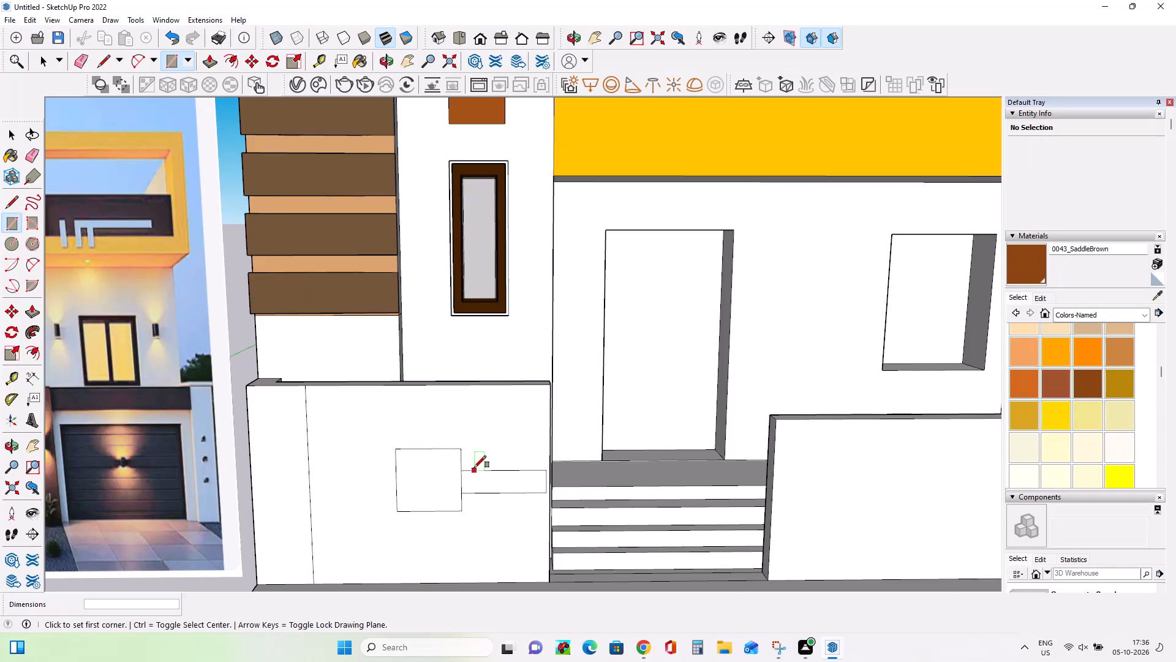
Draw a rectangle about 1' 4 7/16" by 10 3/16" from the bar's end edge into the square on the tower-side boundary wall.
scroll(473, 468, up, 2)
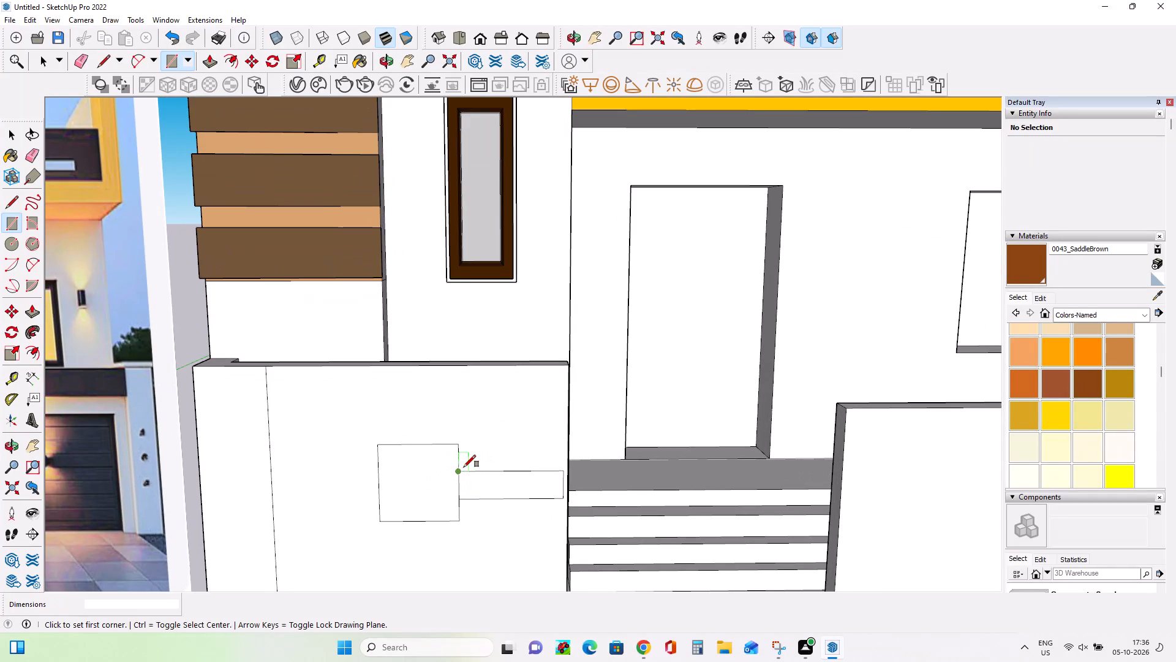
click(459, 468)
click(459, 503)
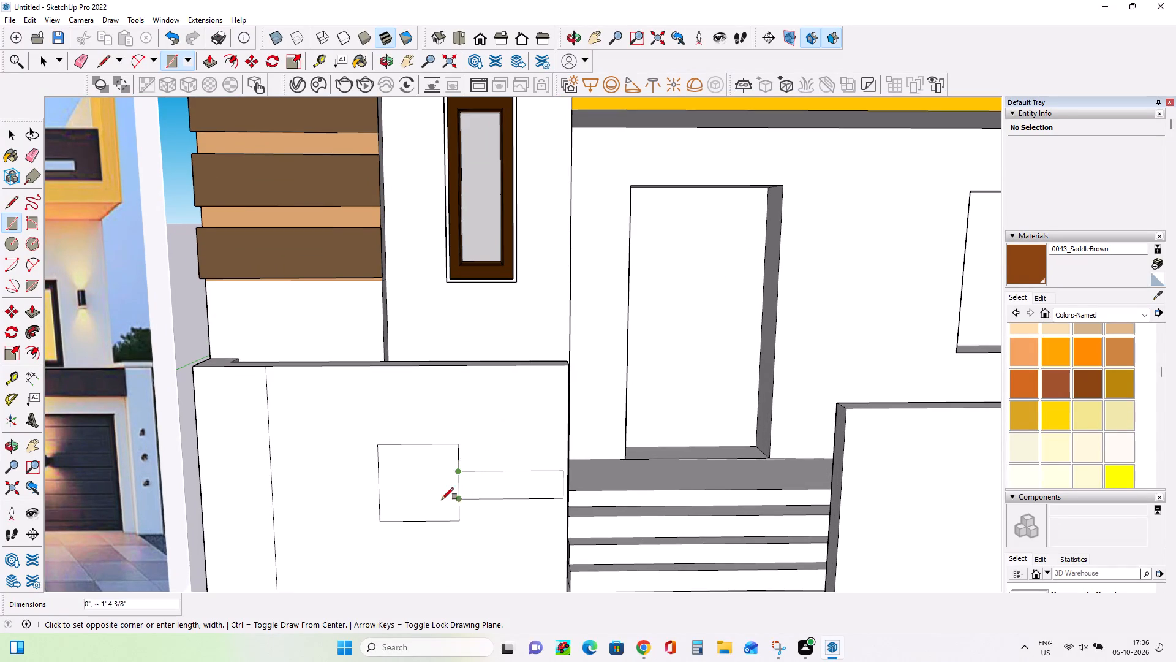
click(438, 499)
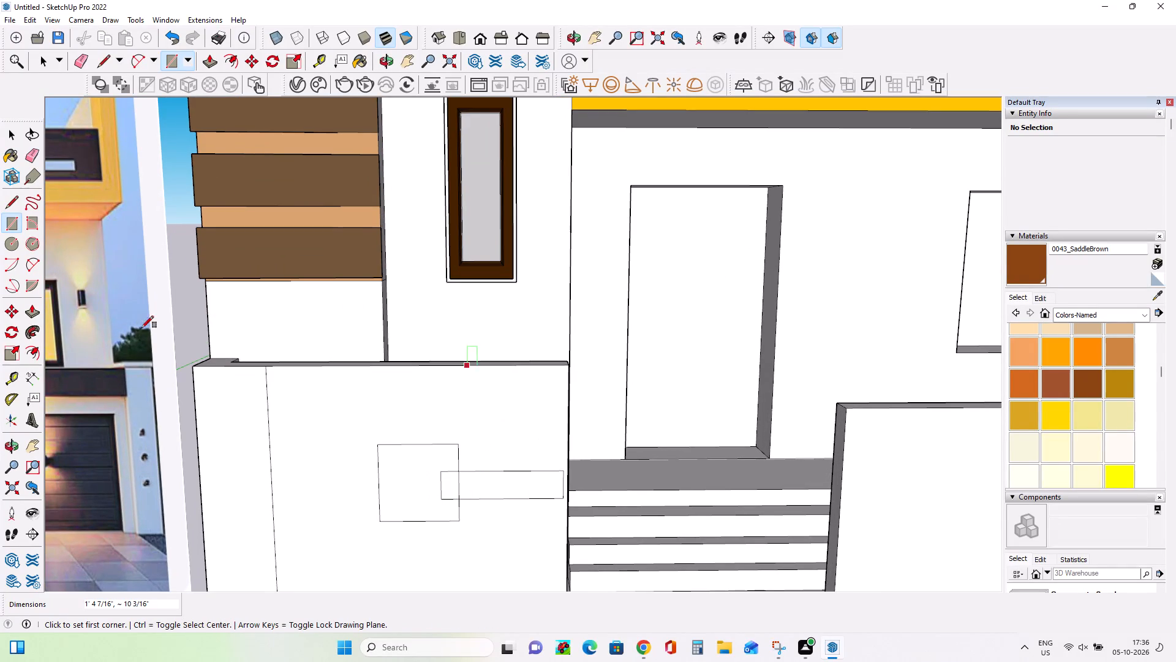
Erase the segment of the square's edge that divides the bar from its extension inside the square.
click(31, 154)
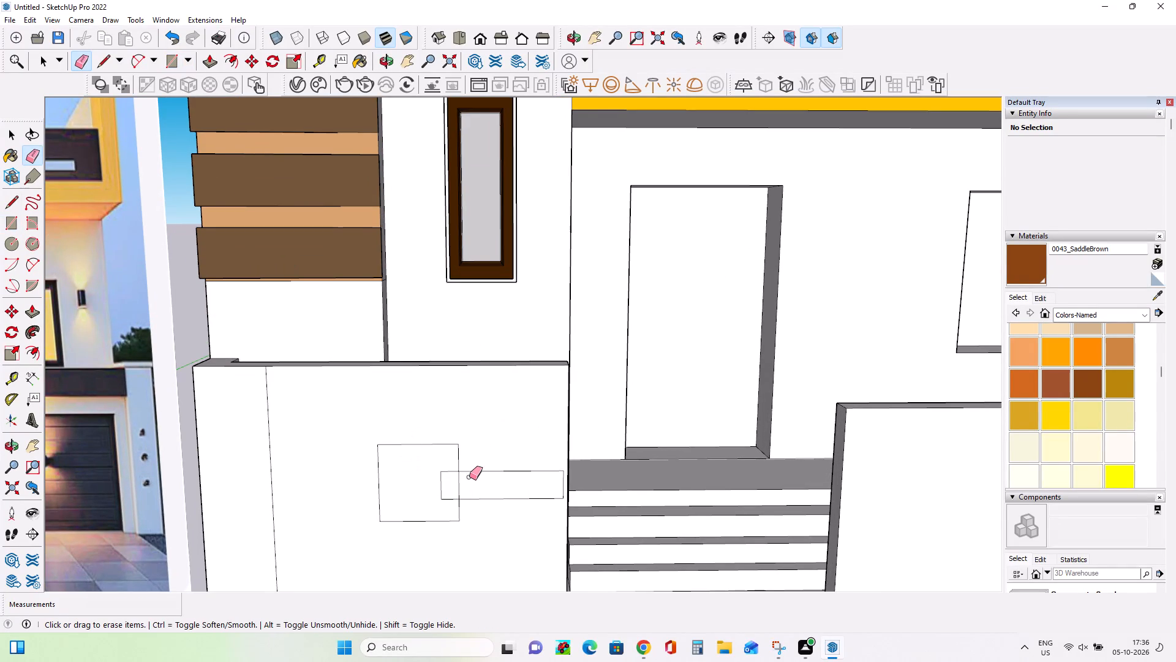
click(460, 485)
Offset the notched square's outline inwards to form a narrow C-shaped frame.
scroll(446, 443, down, 6)
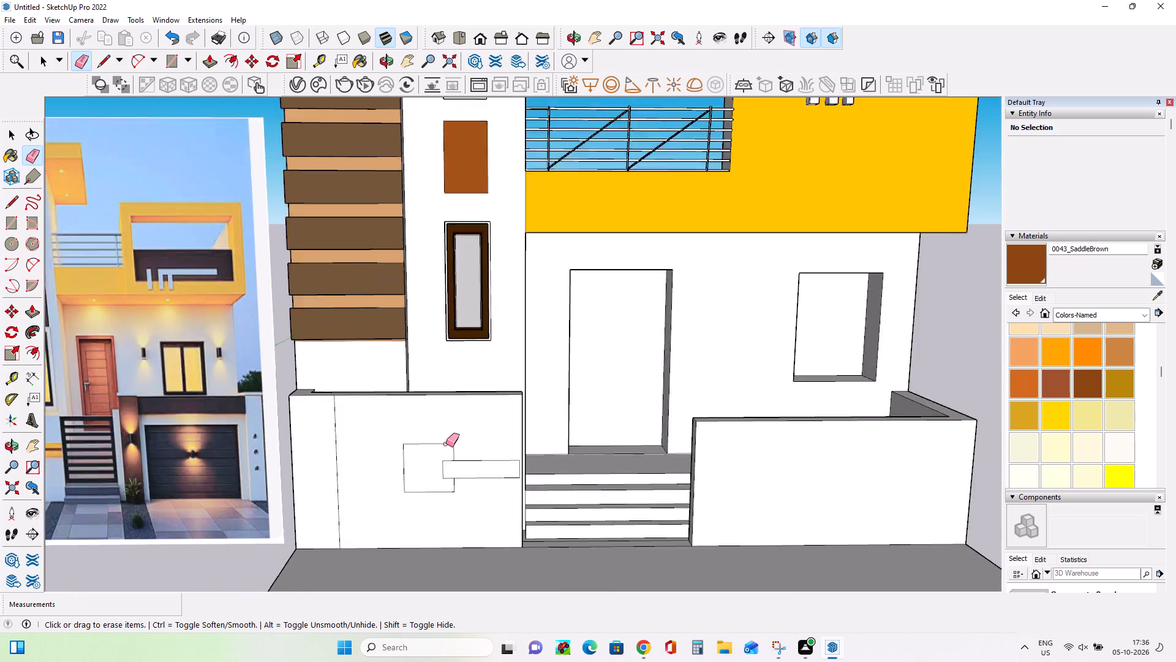
scroll(446, 444, down, 4)
scroll(424, 469, up, 1)
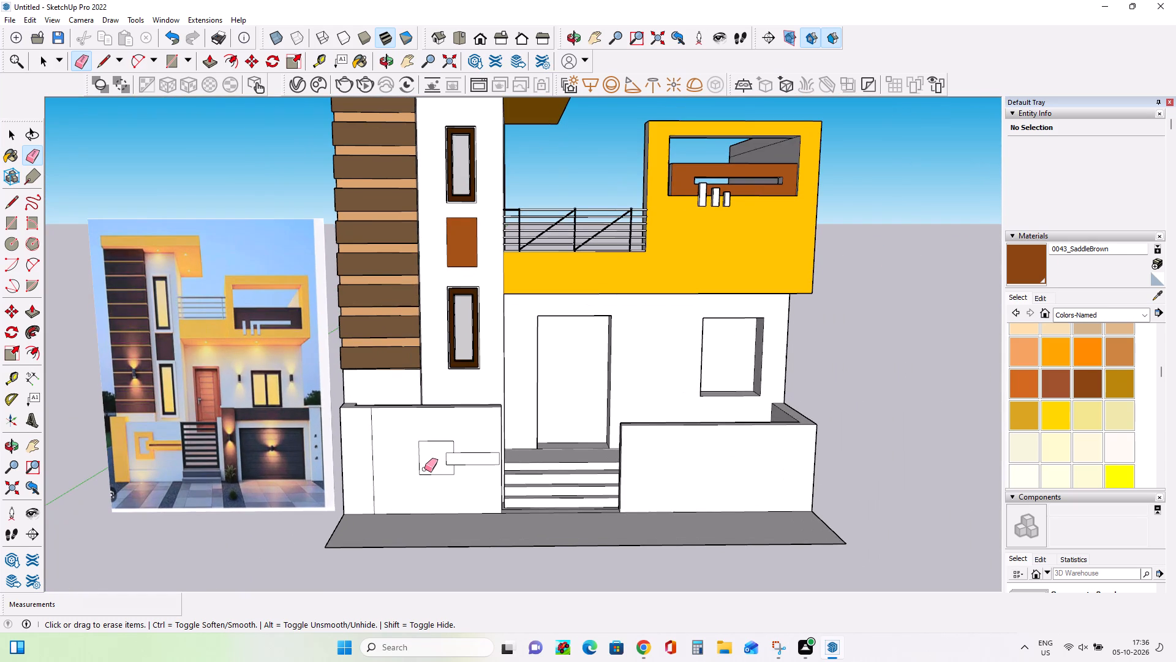
scroll(424, 469, up, 2)
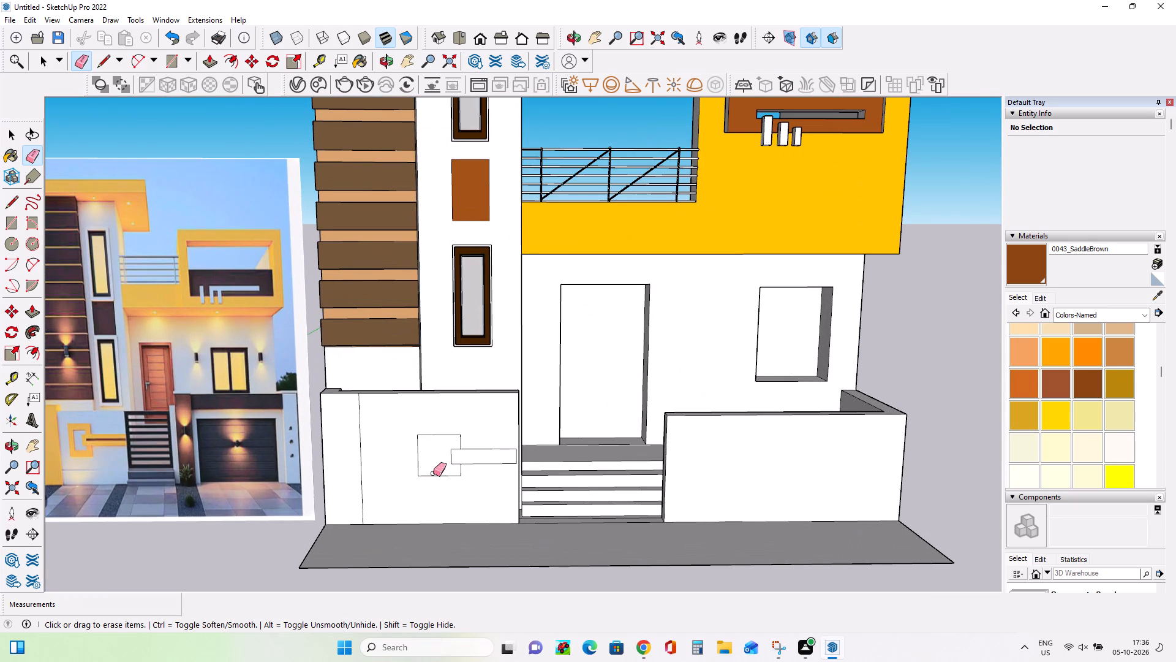
scroll(467, 470, up, 1)
scroll(467, 470, down, 1)
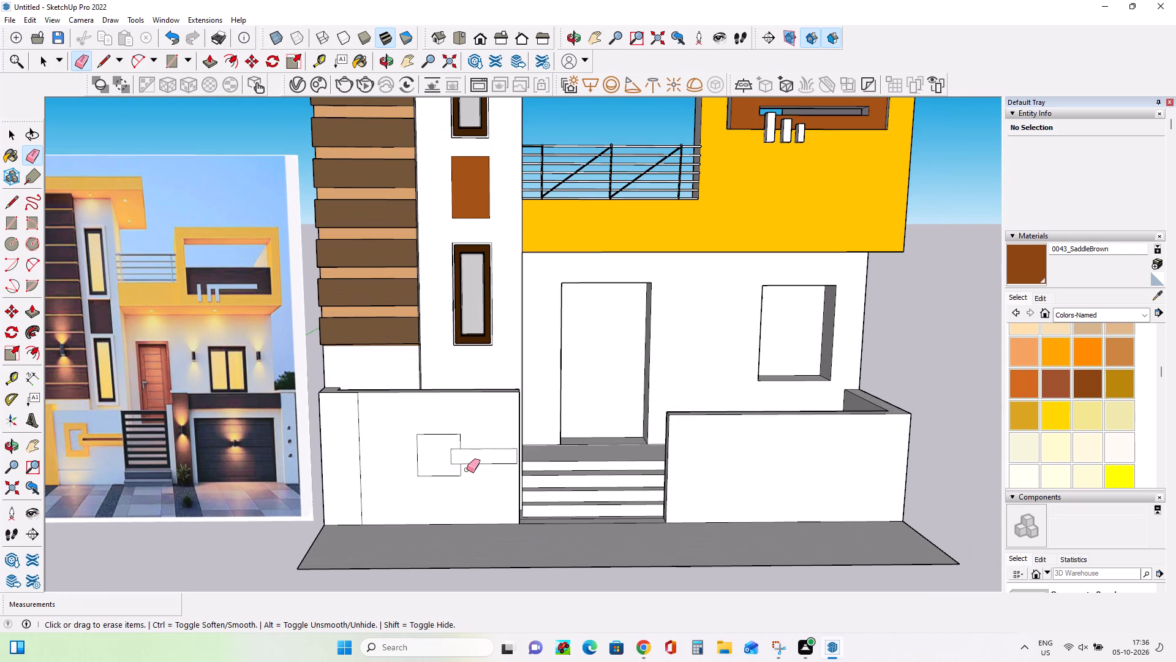
click(30, 348)
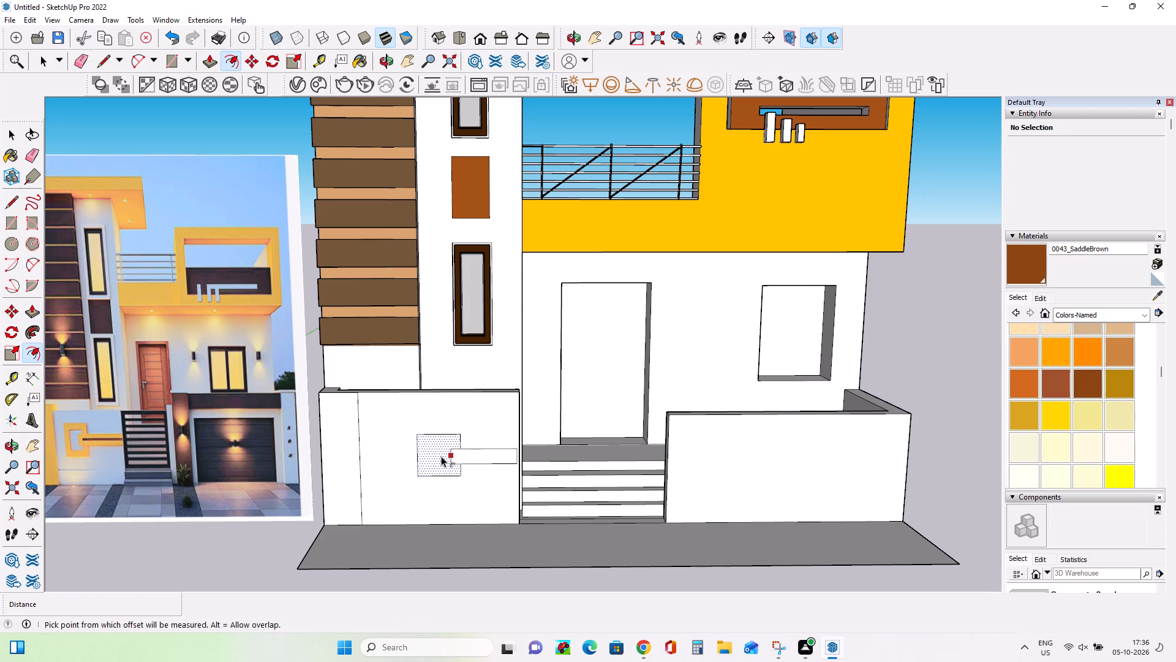
click(441, 456)
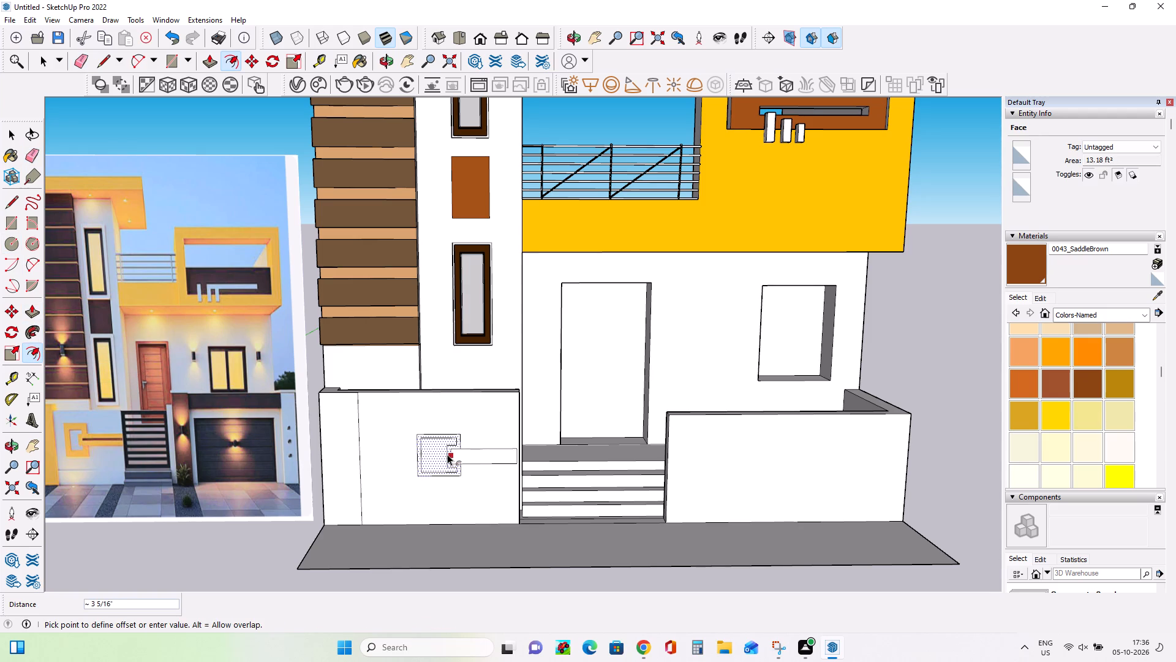
click(447, 454)
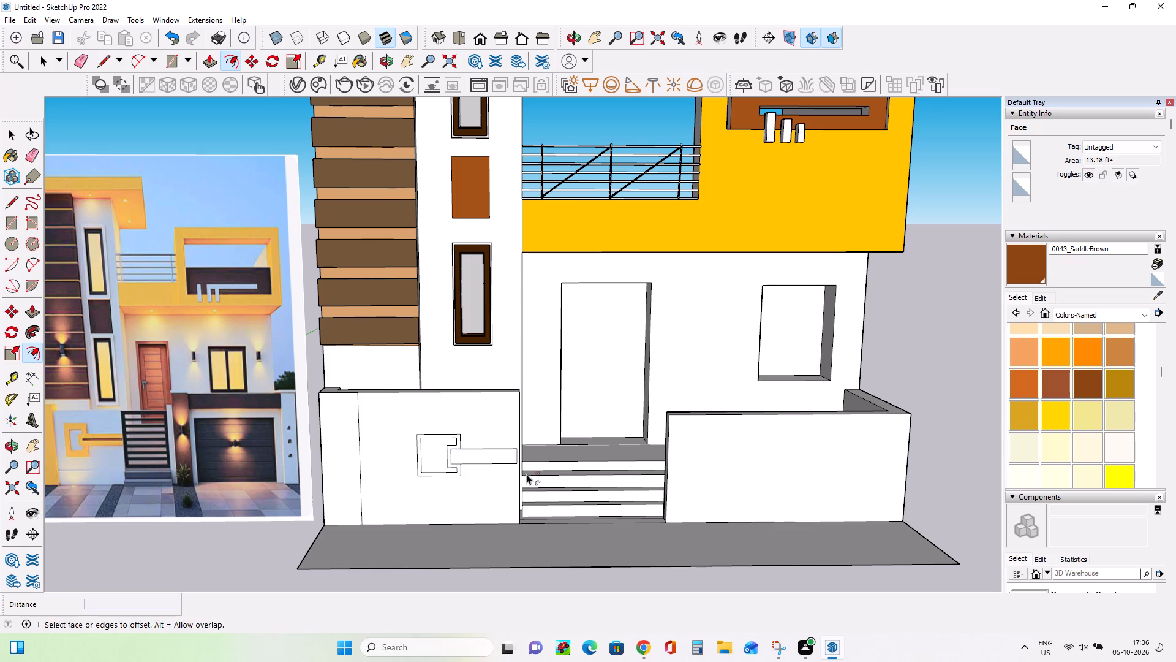
Offset the horizontal bar's outline inwards to form a narrow border around it.
click(489, 458)
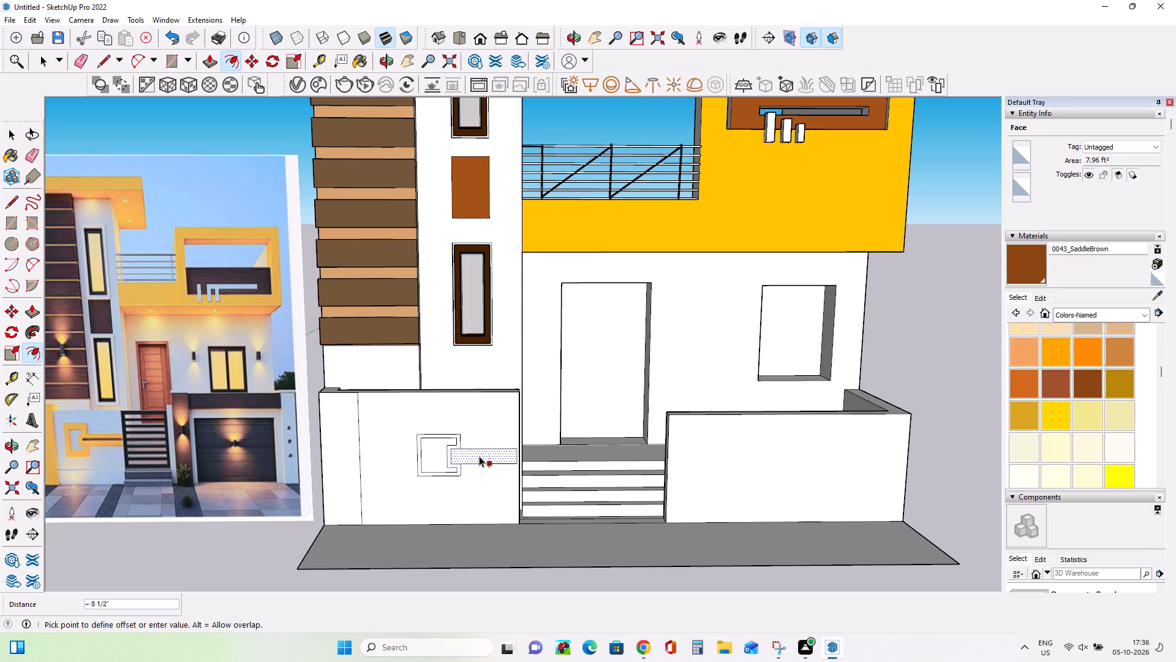
scroll(479, 457, up, 9)
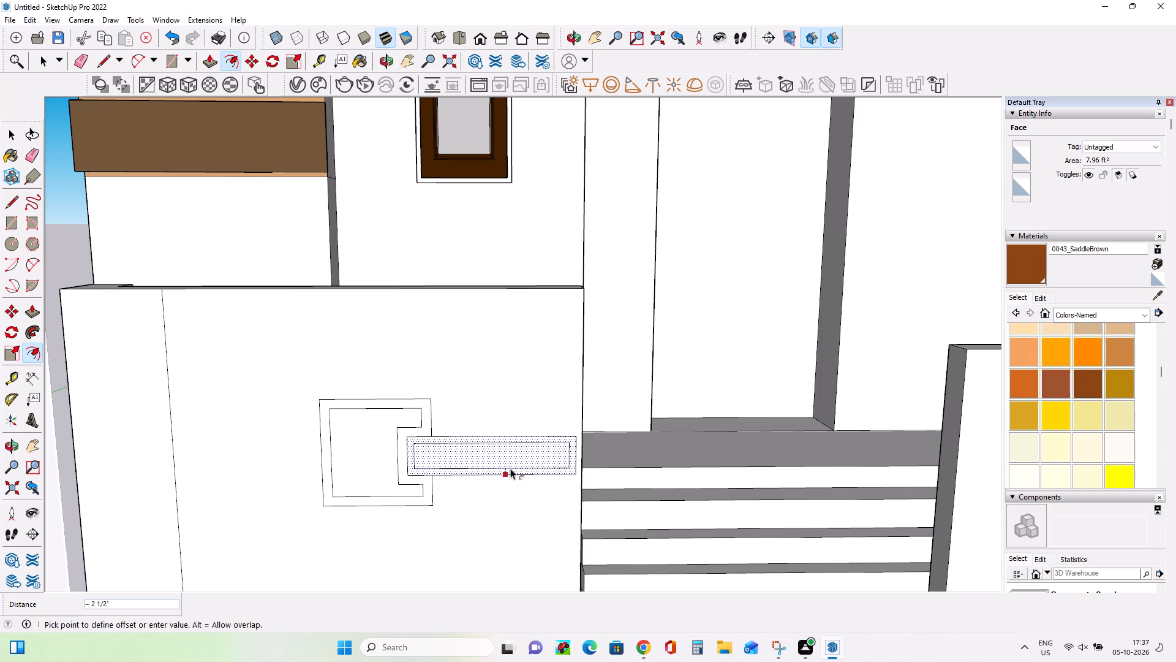
click(510, 468)
Push/Pull the notched square's C-shaped frame outwards from the boundary wall by about 6 3/16".
scroll(484, 448, down, 6)
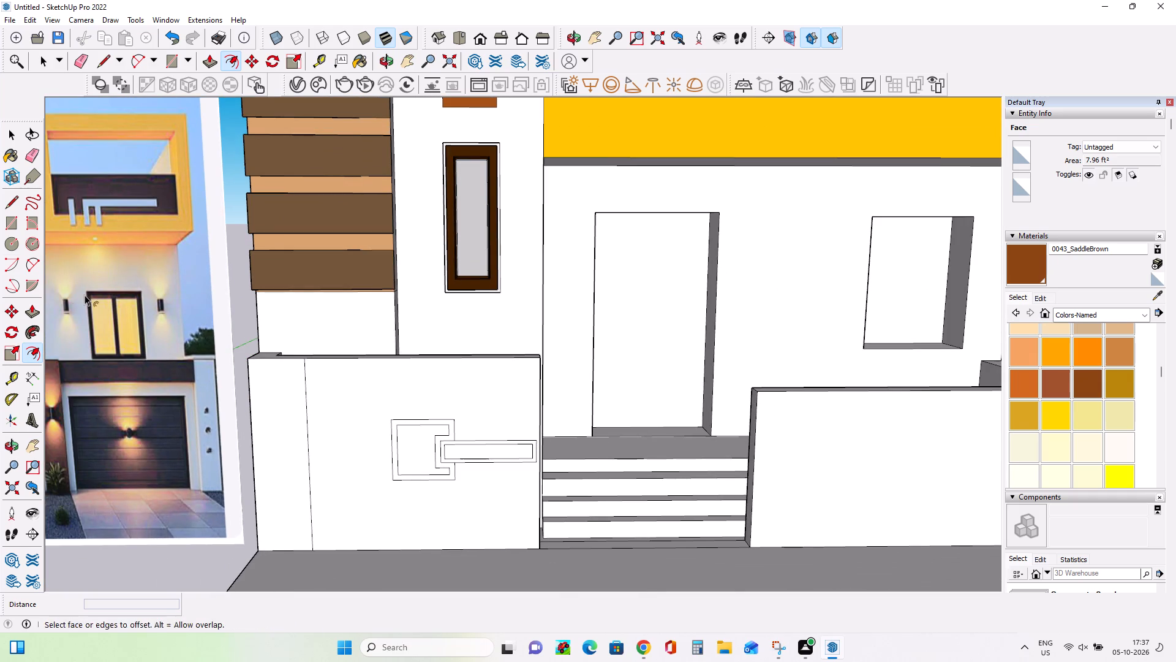
click(36, 316)
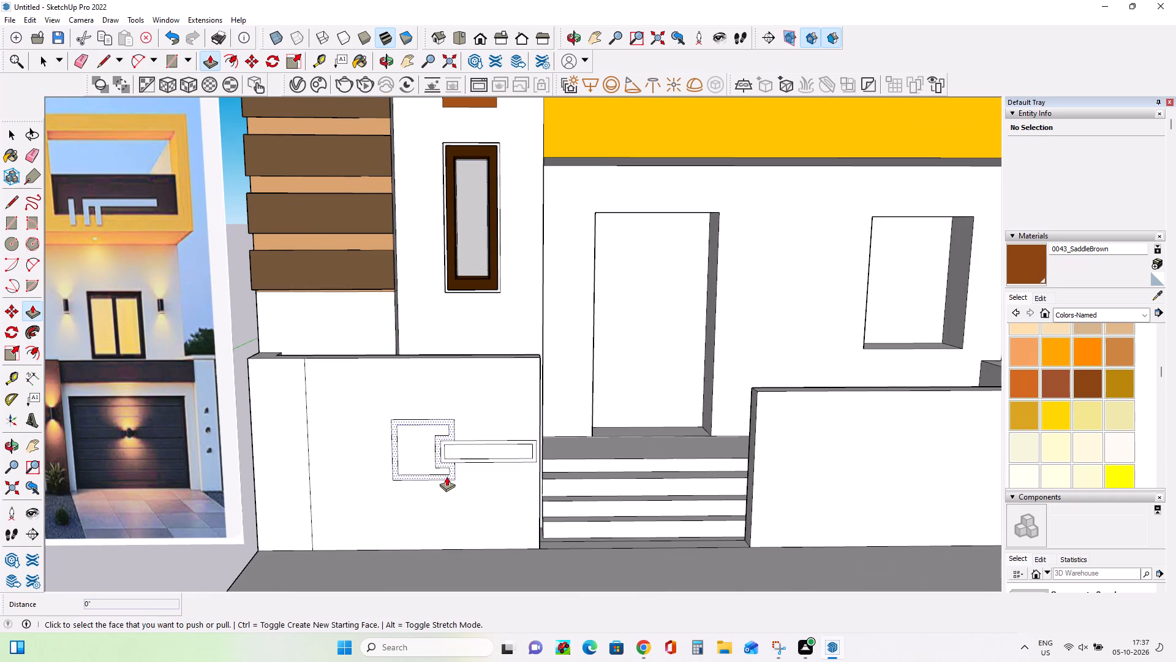
click(451, 474)
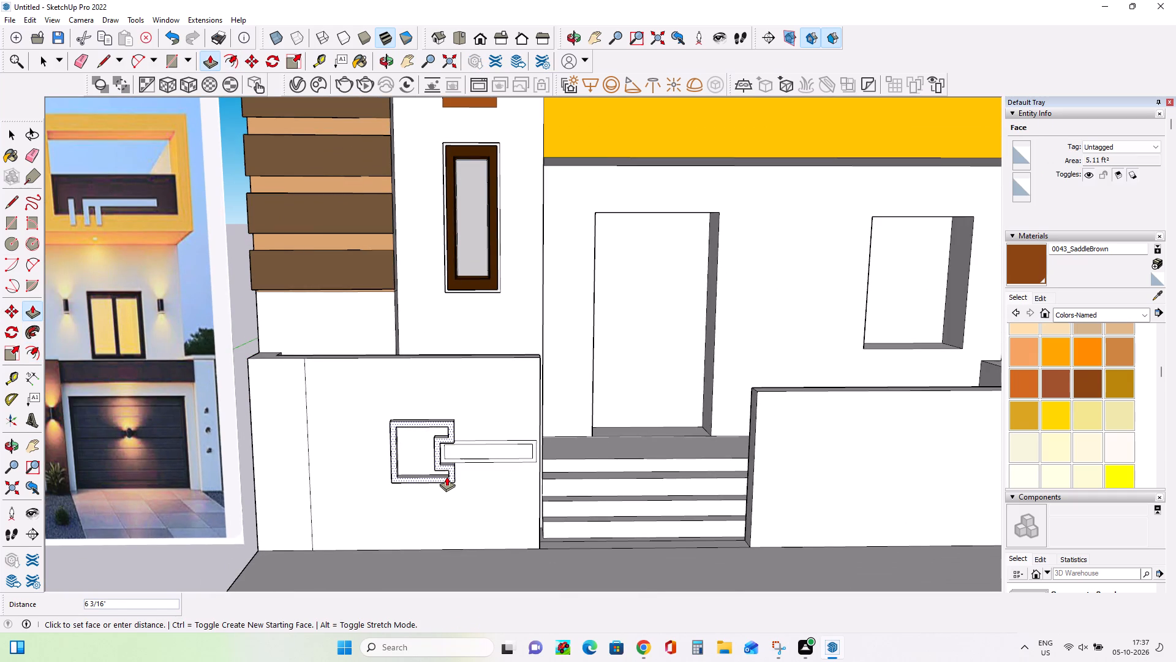
click(447, 476)
Push/Pull the bar's inner face outwards by 6 3/16", level with the front of the square's frame.
click(475, 453)
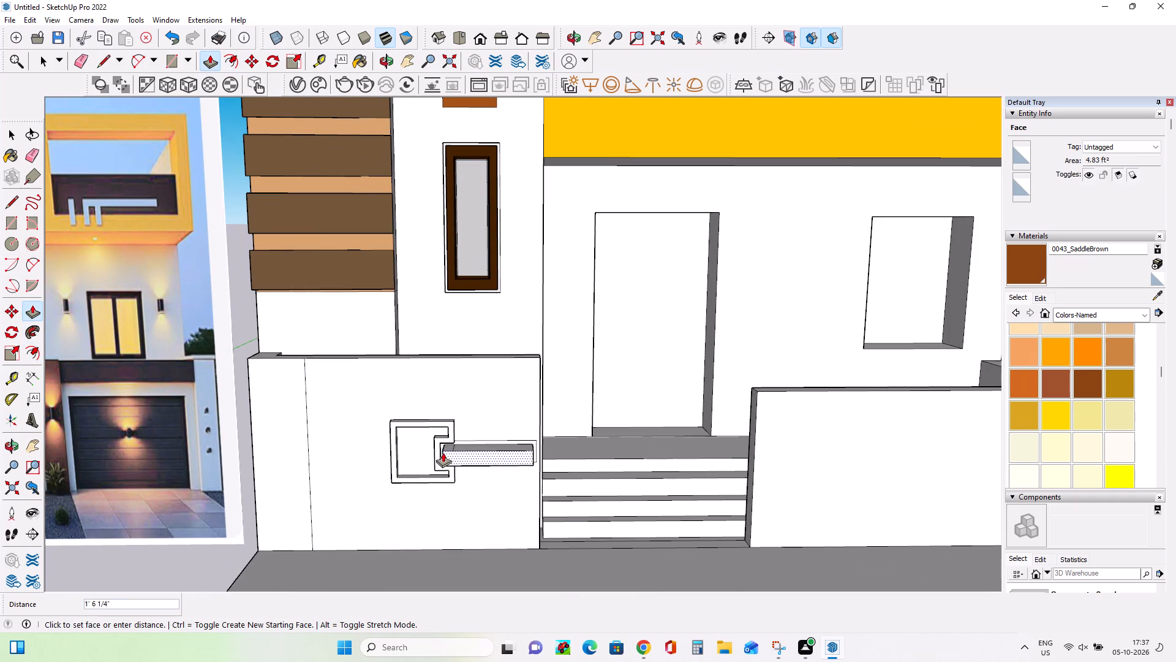
scroll(492, 448, down, 8)
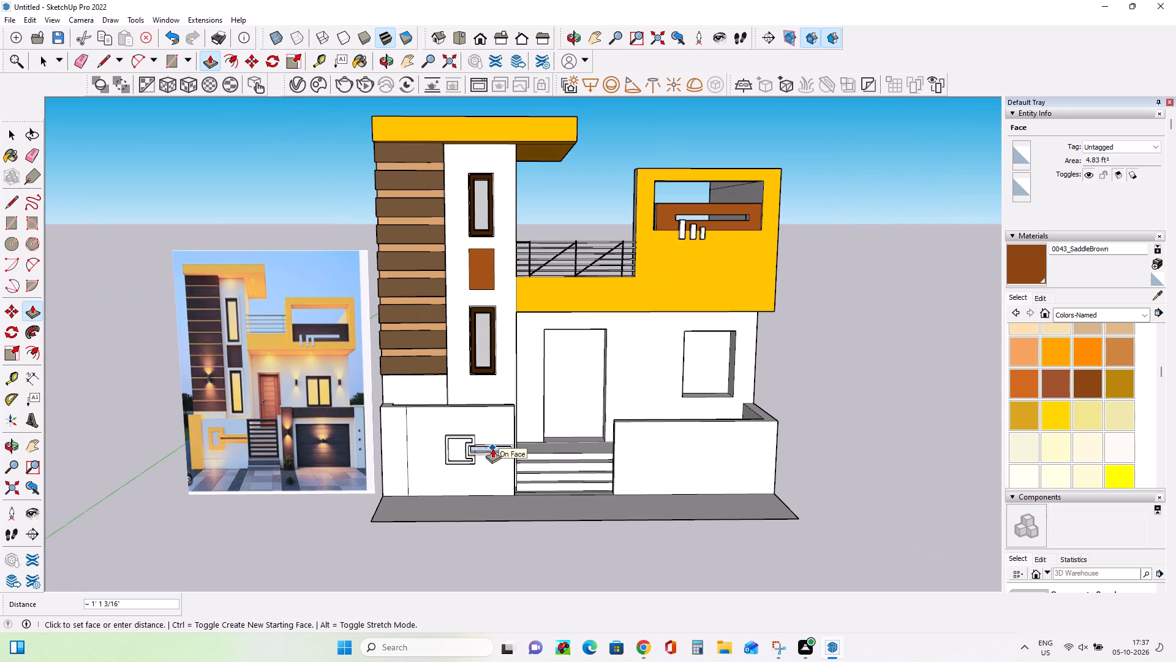
scroll(492, 450, up, 4)
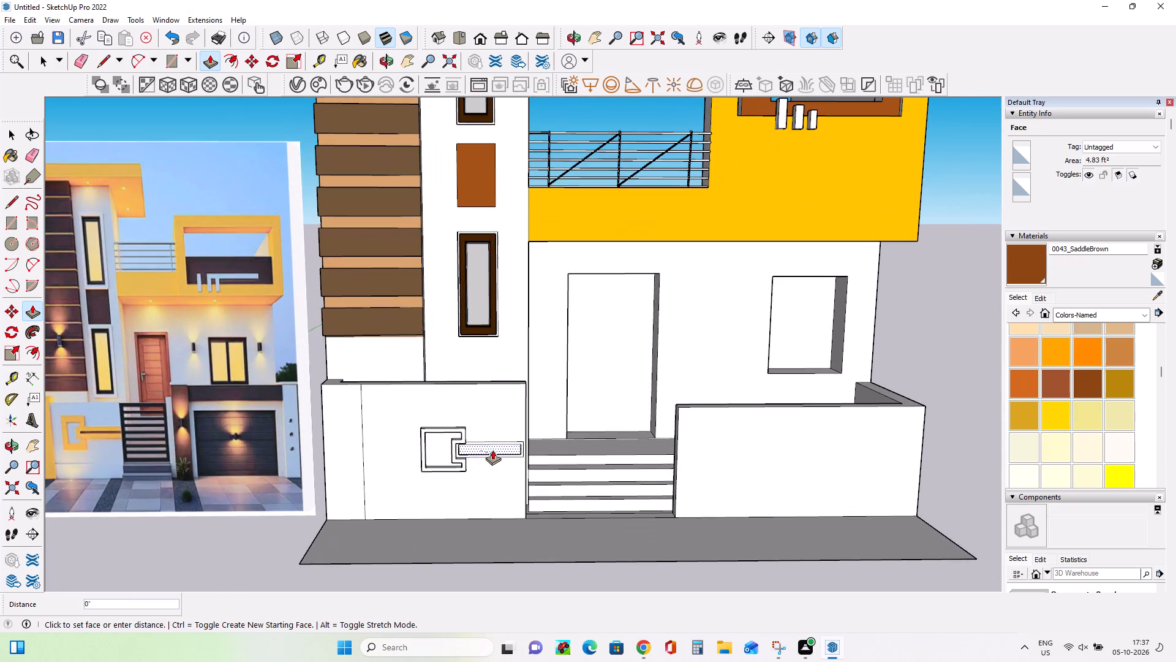
scroll(492, 450, up, 7)
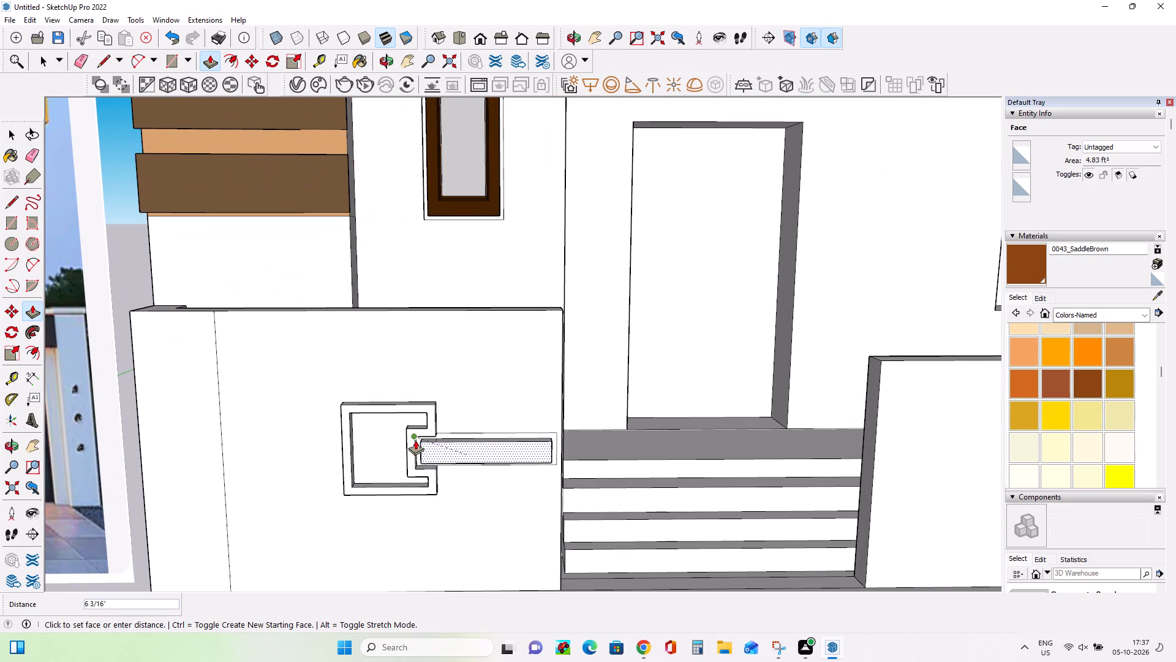
click(411, 441)
Push/Pull the bar's outer border outwards by 6 3/16", flush with the front of the square's frame.
scroll(427, 464, up, 3)
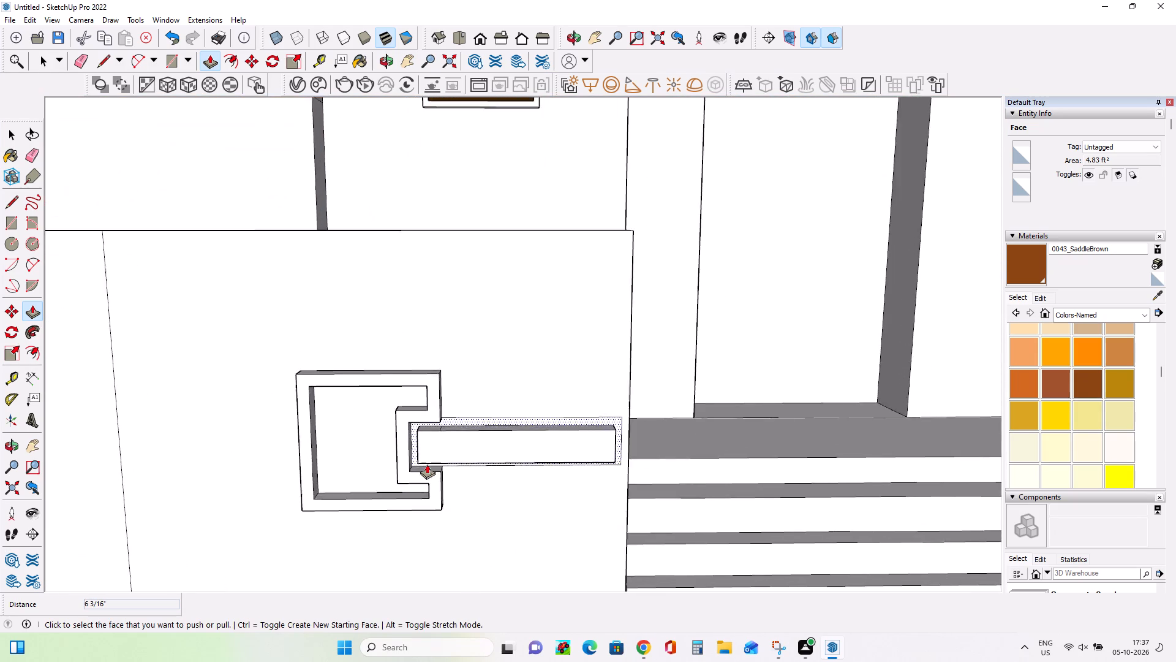
scroll(427, 464, up, 5)
scroll(426, 463, down, 1)
scroll(426, 463, up, 1)
click(409, 461)
click(388, 456)
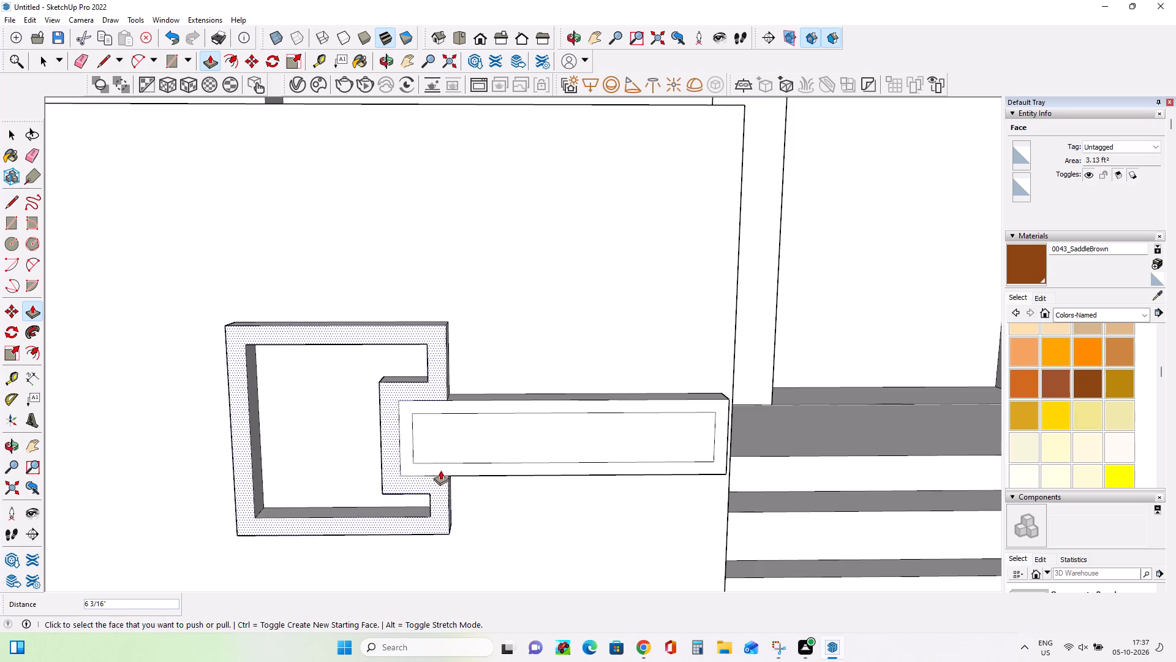
Erase the end line and the upper and lower lines dividing the bar's border from the square's frame.
click(34, 151)
click(398, 410)
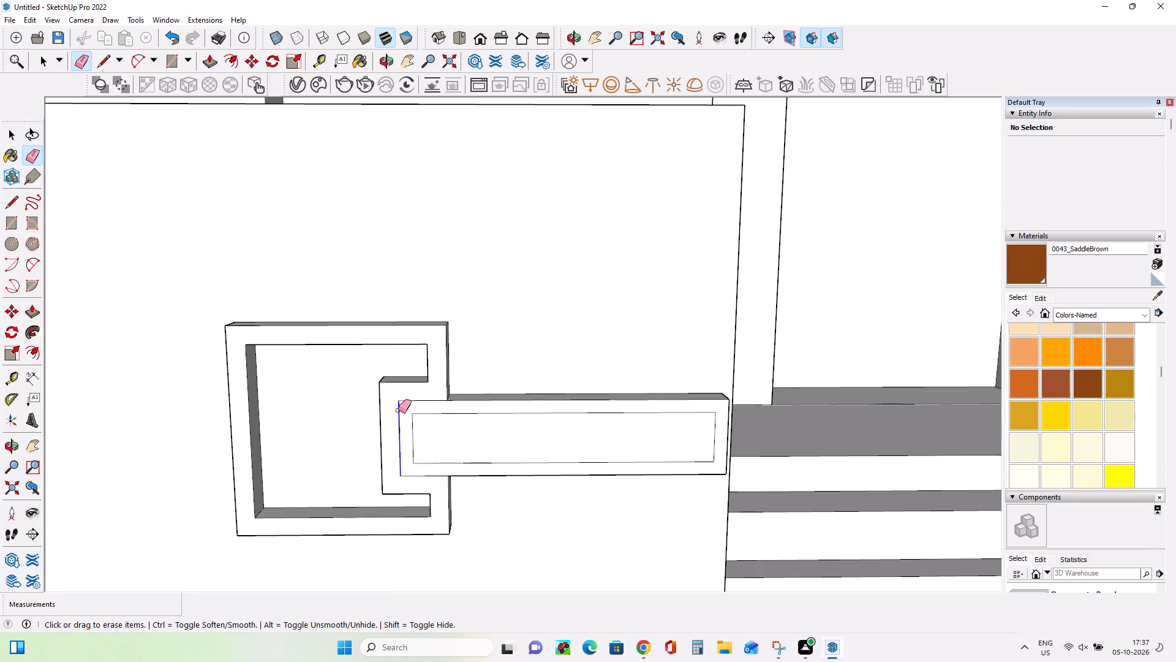
click(420, 403)
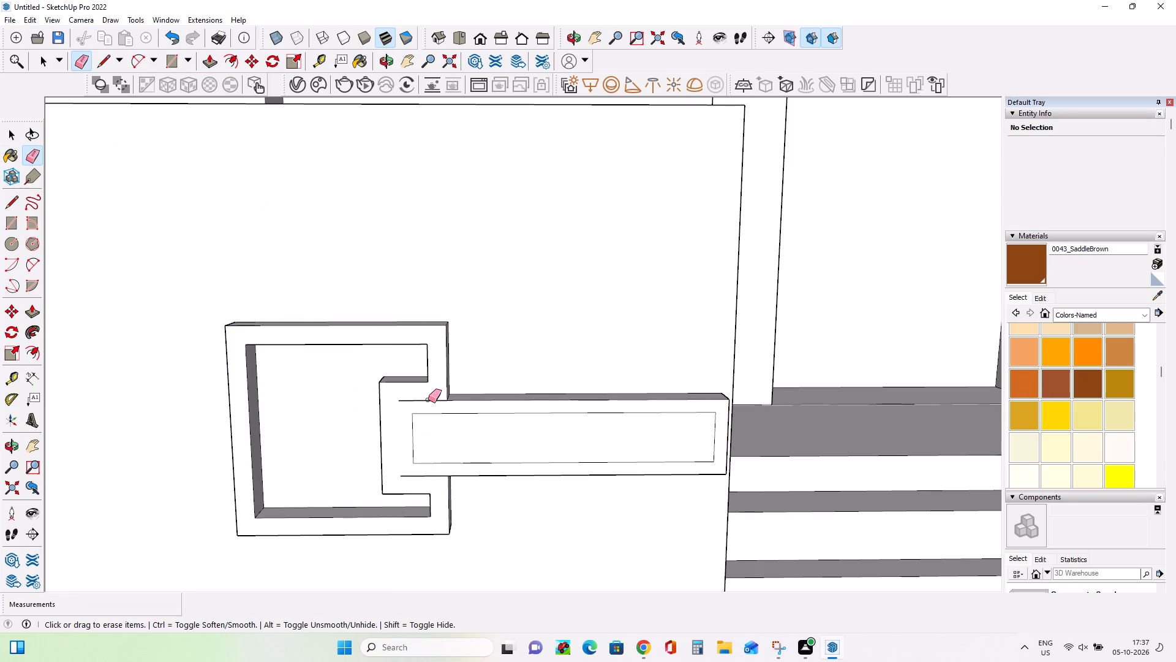
click(428, 400)
click(420, 475)
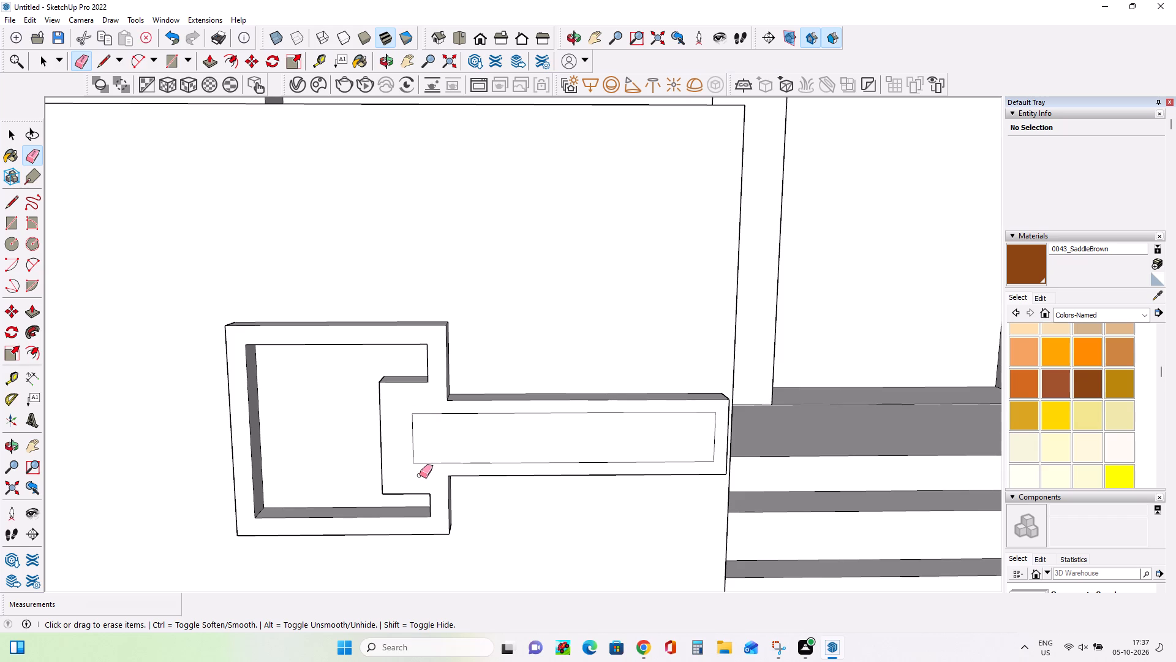
Push/Pull the bar's inner rectangle back about 9 1/8" so only its border projects from the wall.
scroll(470, 459, down, 8)
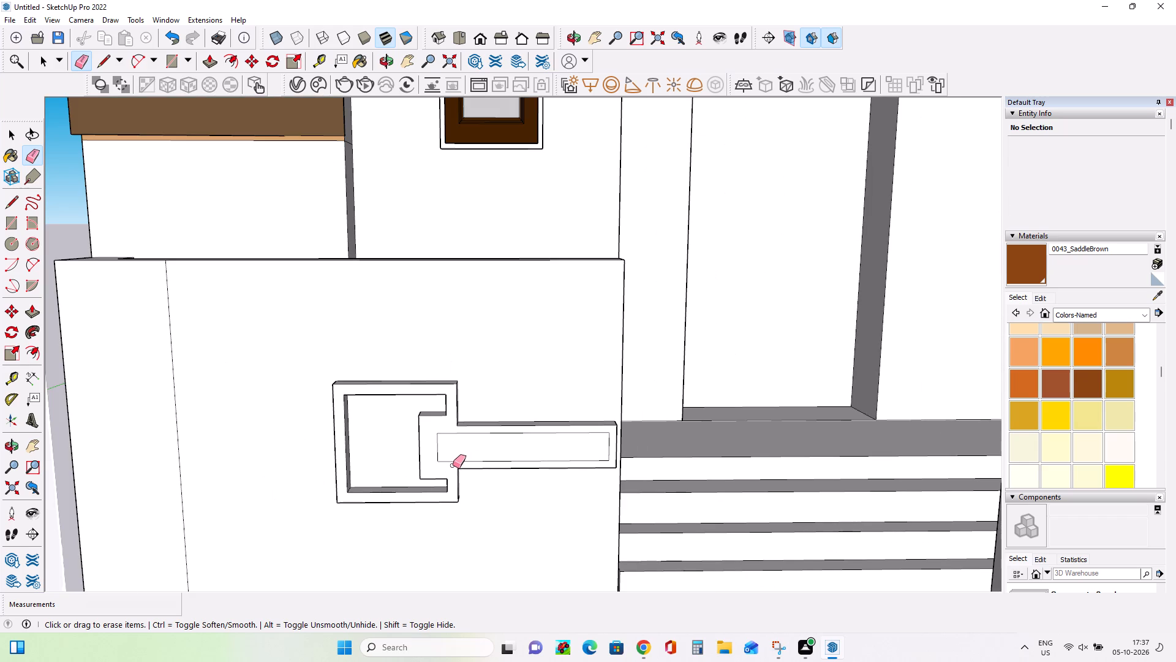
scroll(466, 461, down, 6)
scroll(466, 461, up, 1)
scroll(466, 461, down, 6)
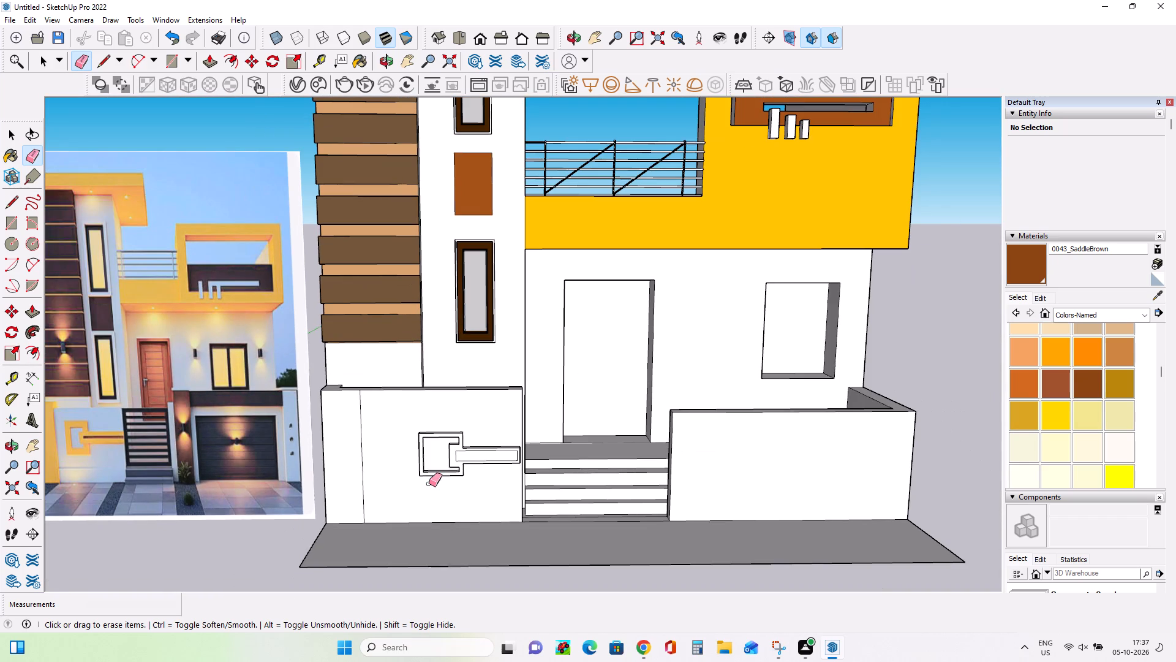
scroll(429, 484, up, 10)
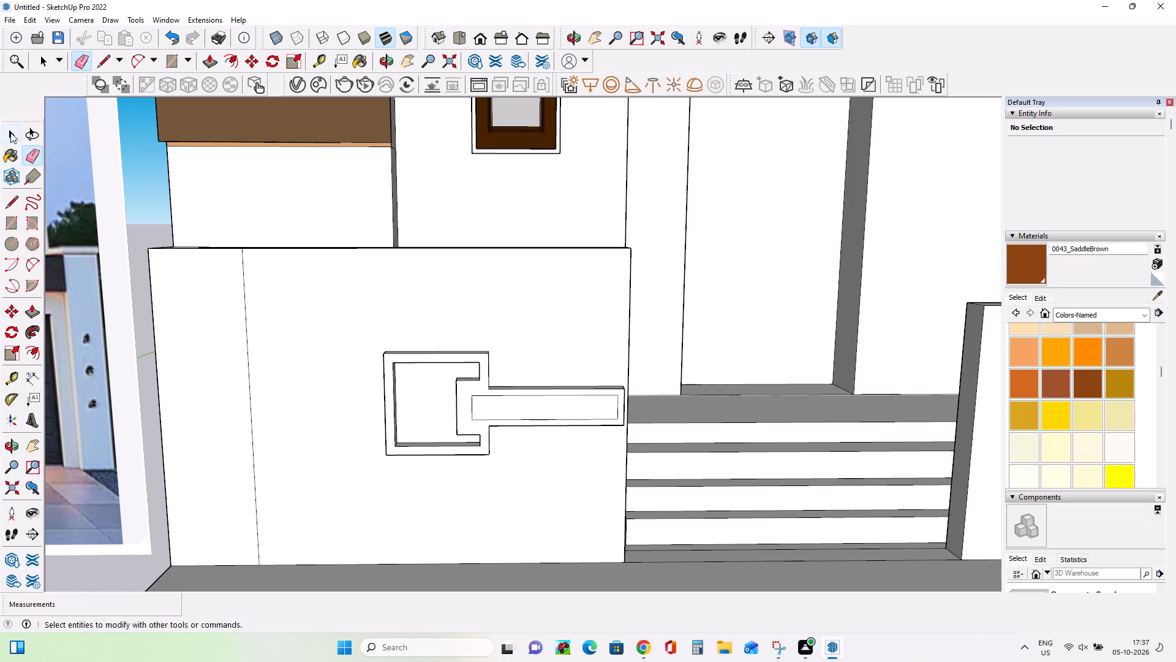
click(26, 311)
click(514, 411)
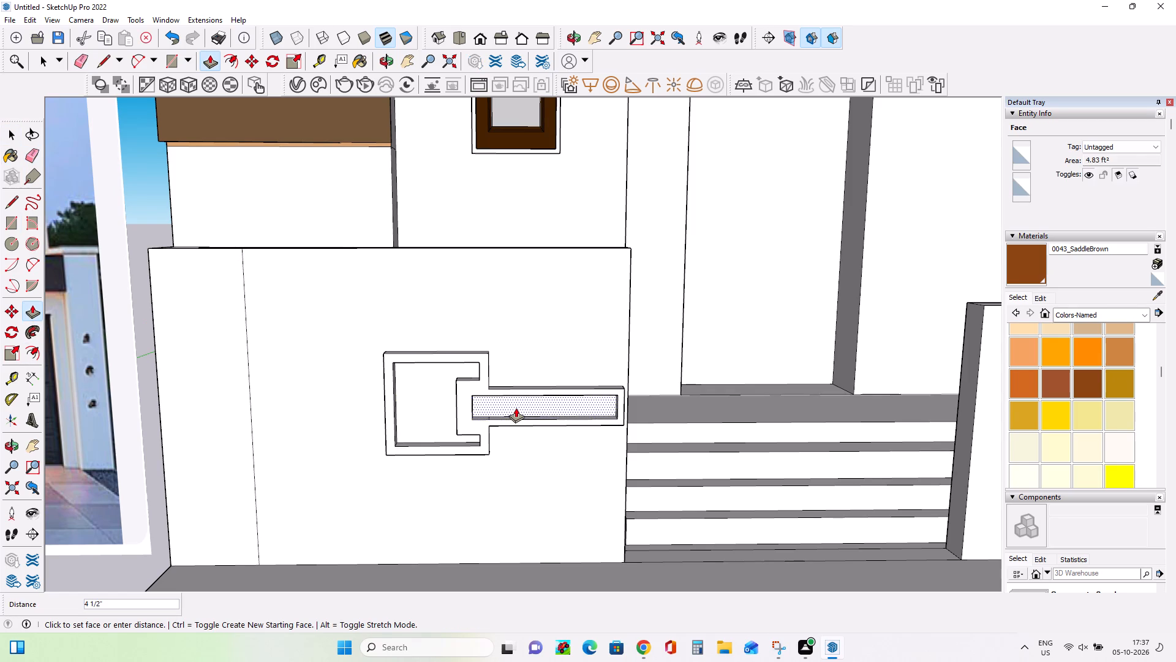
click(517, 406)
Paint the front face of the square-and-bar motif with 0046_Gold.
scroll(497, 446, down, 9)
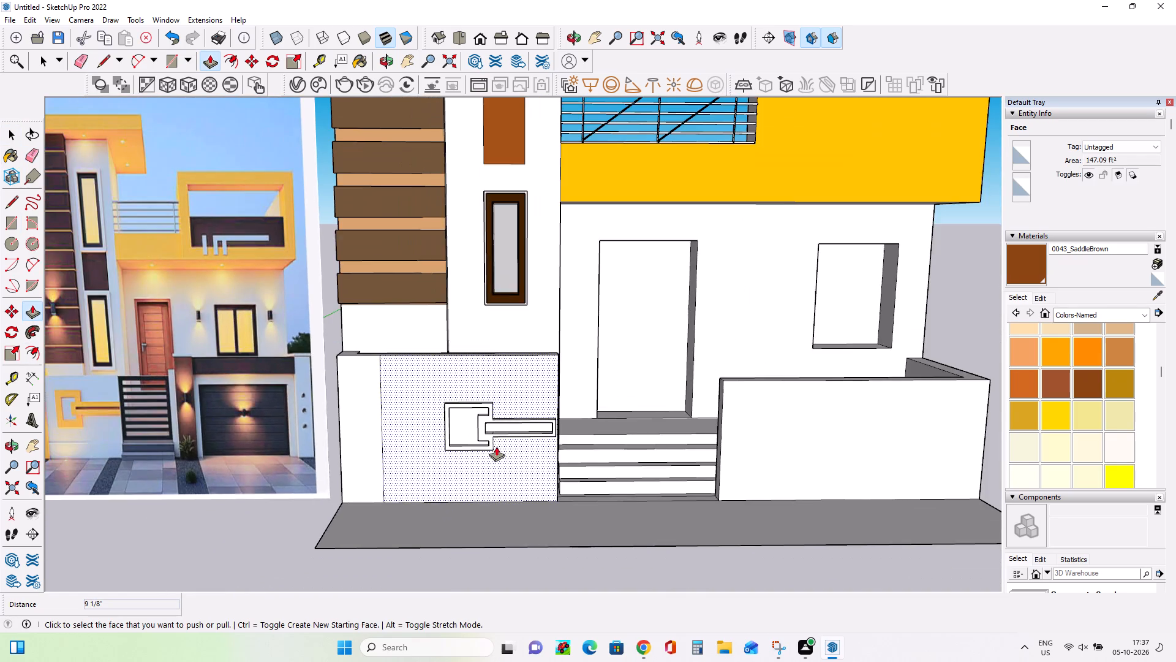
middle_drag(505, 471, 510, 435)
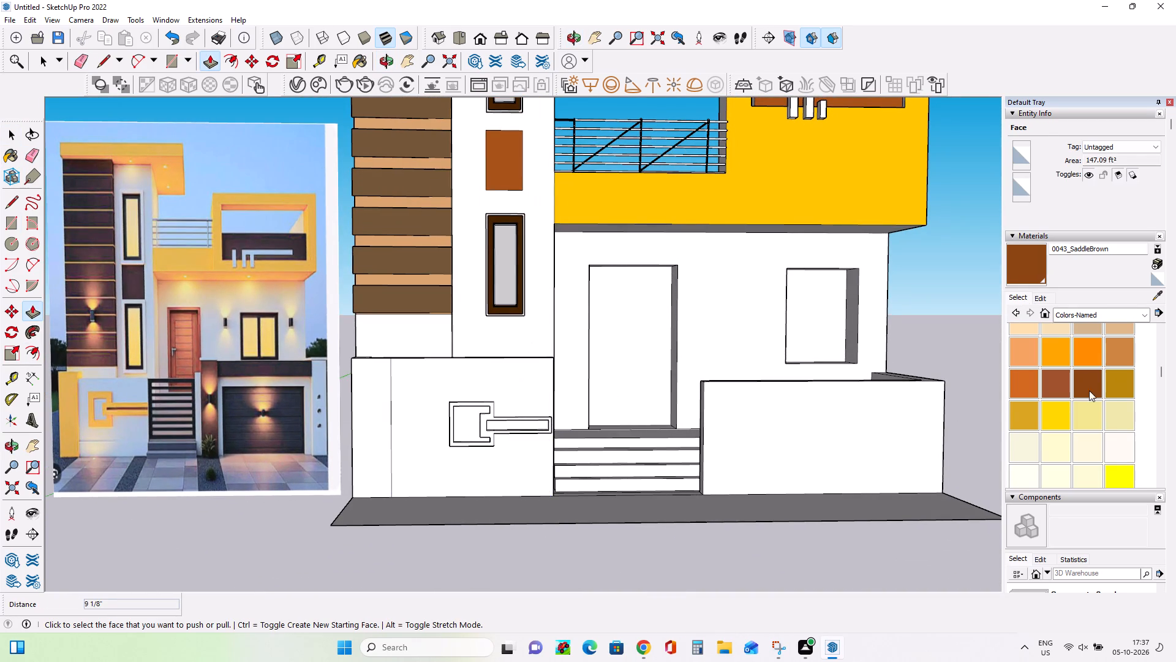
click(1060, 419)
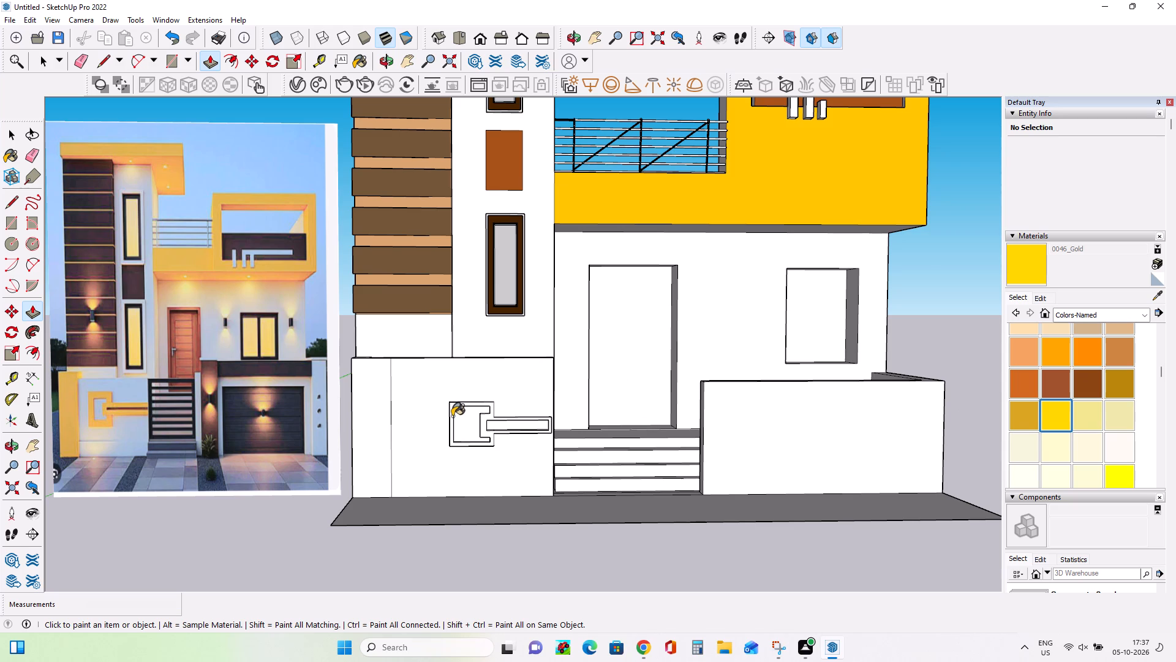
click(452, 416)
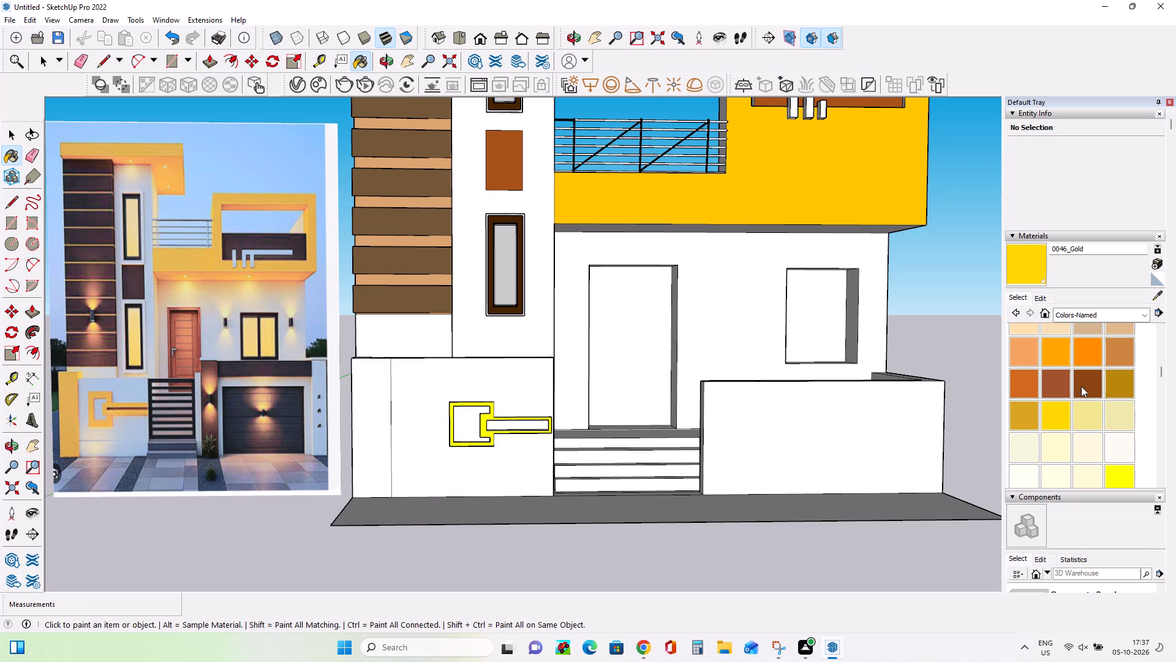
Paint the front face of the square-and-bar motif with 0039_DarkOrange.
click(1087, 356)
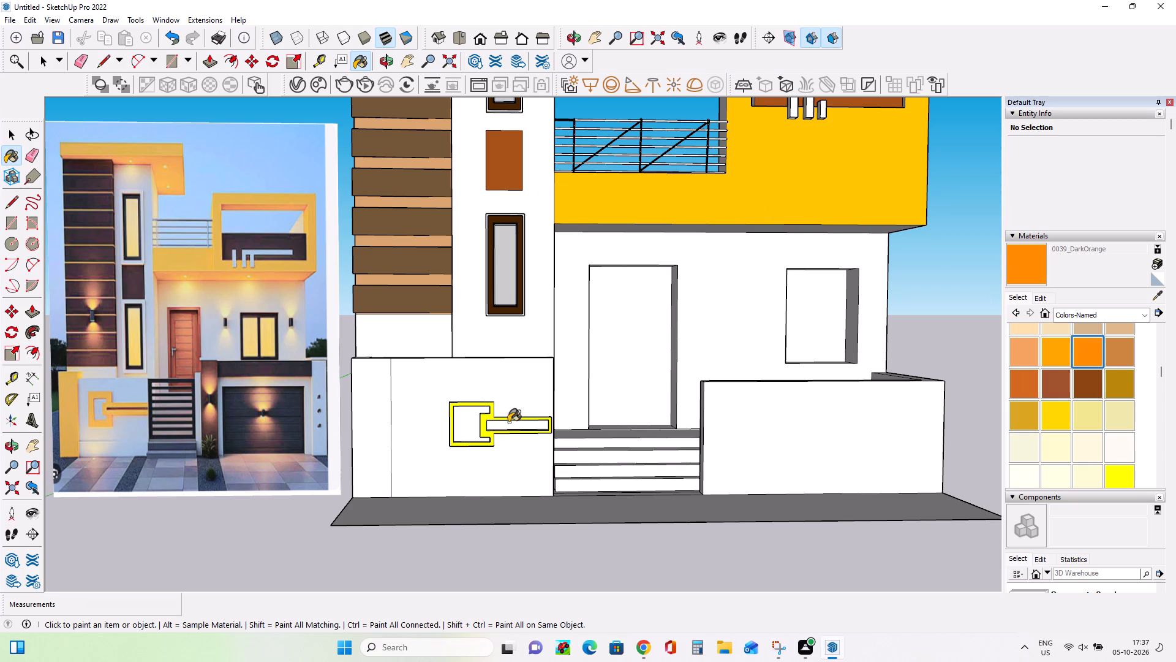
scroll(482, 428, up, 4)
click(487, 417)
scroll(493, 413, down, 5)
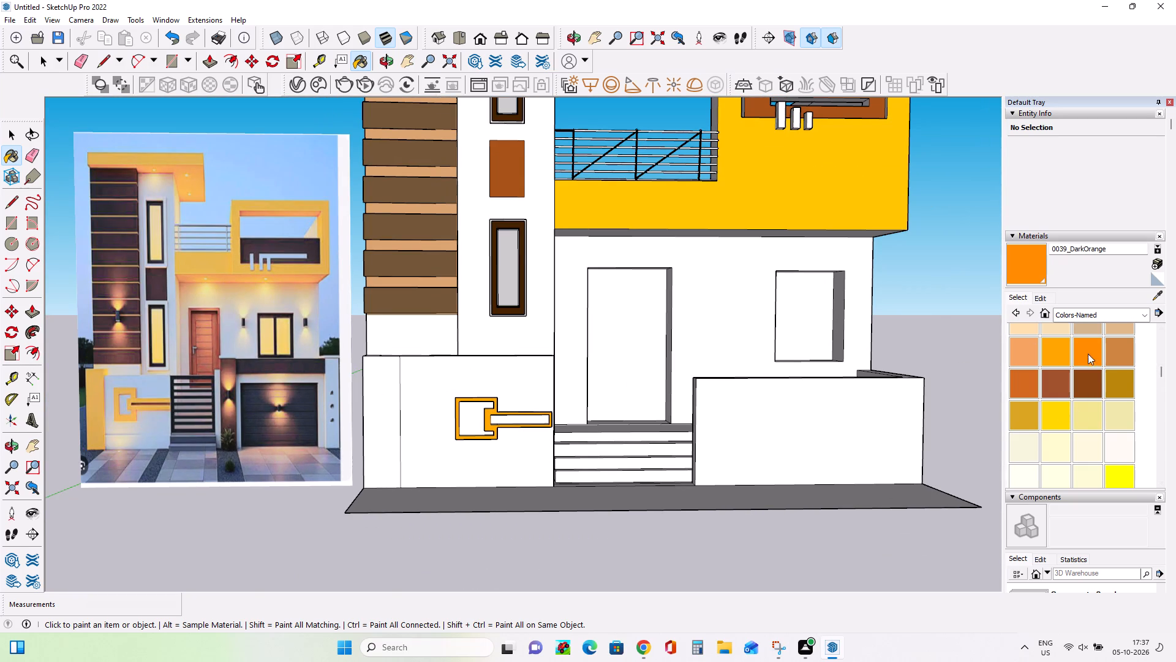
Paint the front face of the square-and-bar motif with 0038_Orange from the materials in the model.
click(1074, 316)
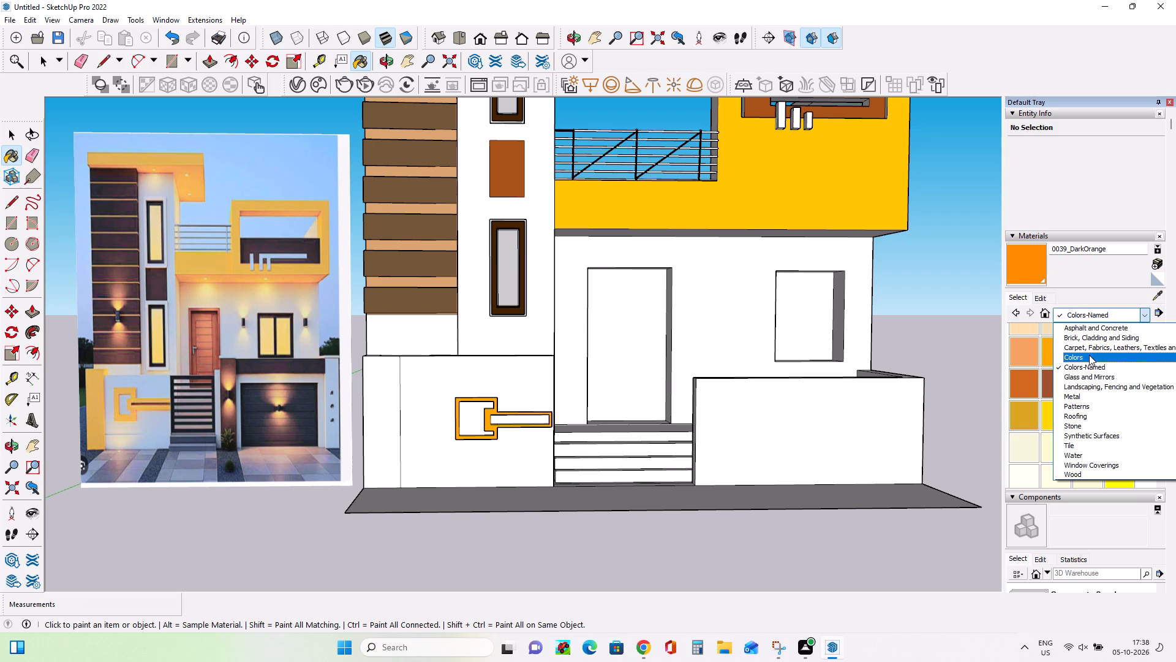
scroll(1090, 355, up, 10)
click(1090, 329)
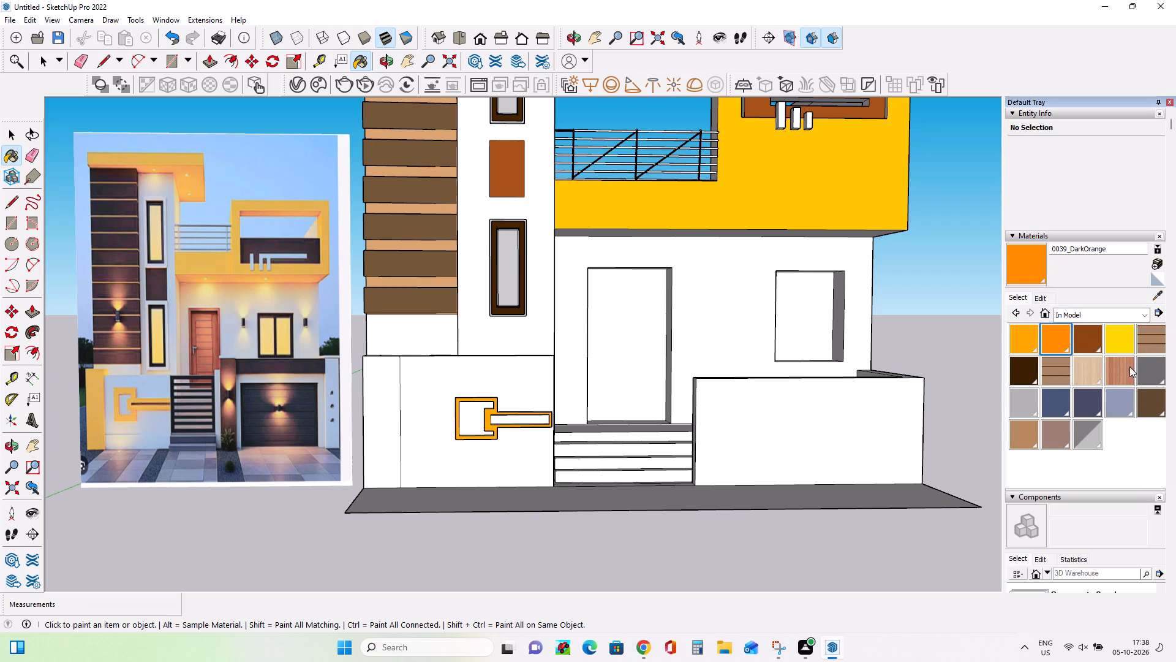
click(1120, 340)
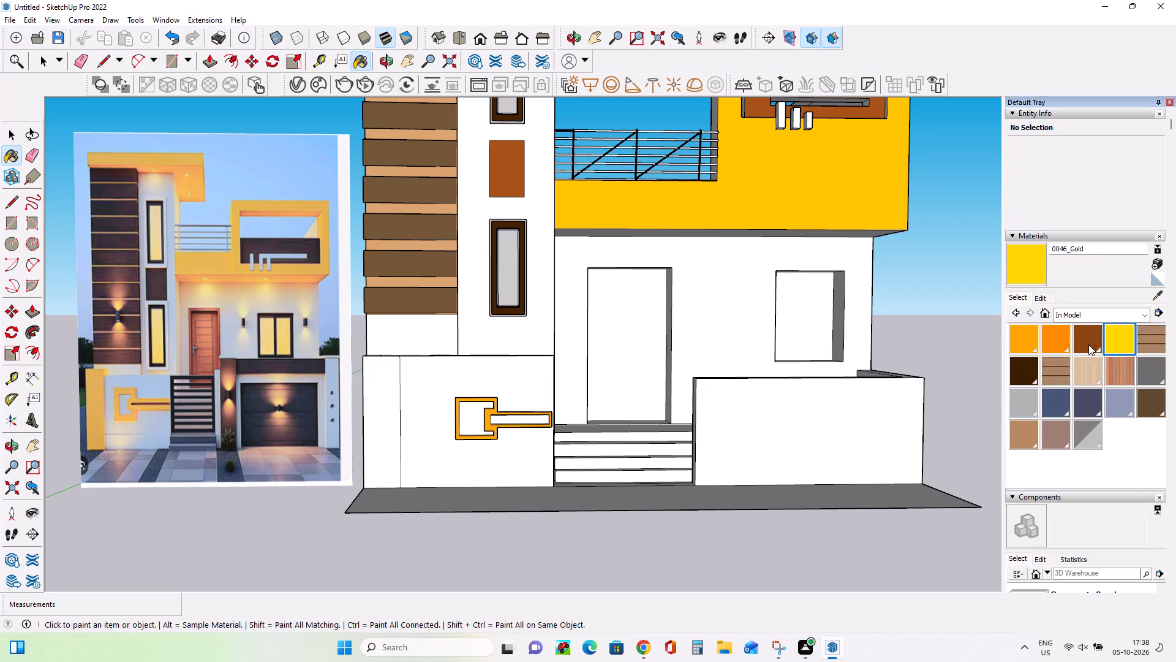
click(1056, 345)
click(1022, 345)
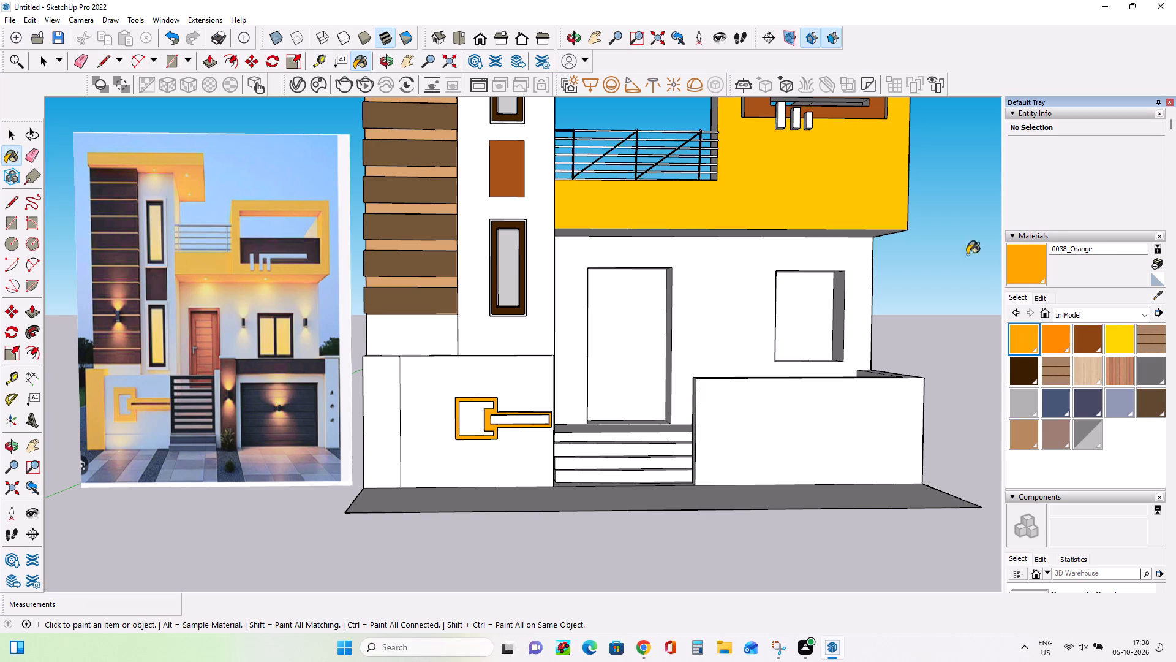
scroll(521, 424, up, 12)
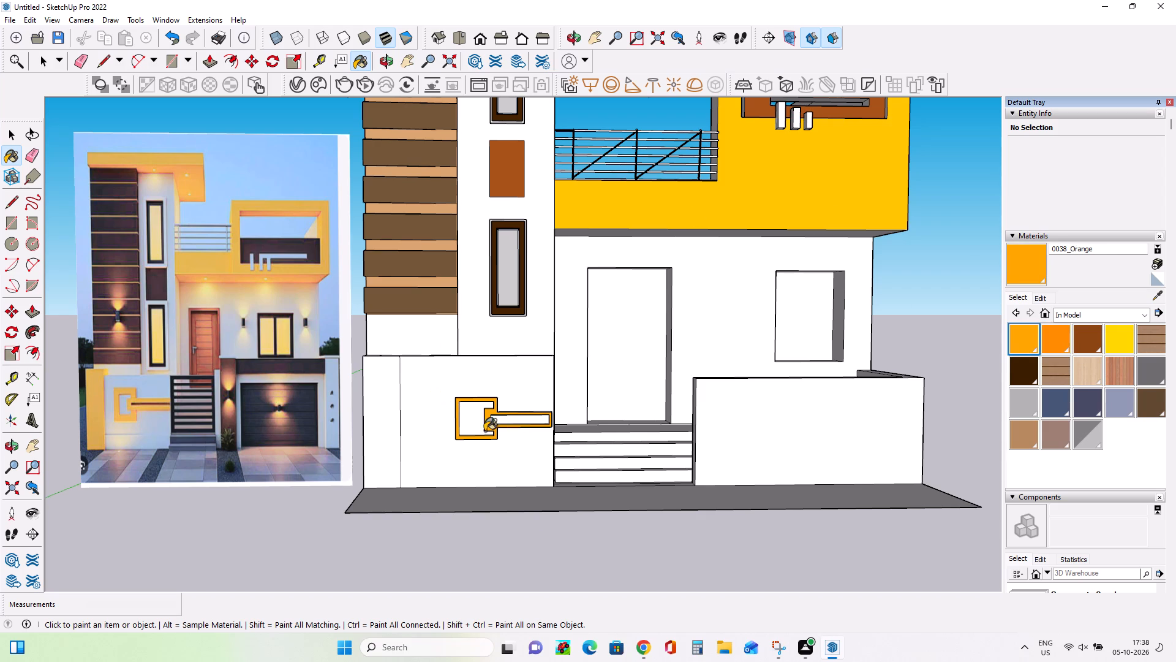
scroll(484, 431, up, 7)
click(483, 419)
Paint the vertical strip at the outer end of the tower-side boundary wall with 0038_Orange.
scroll(510, 427, down, 9)
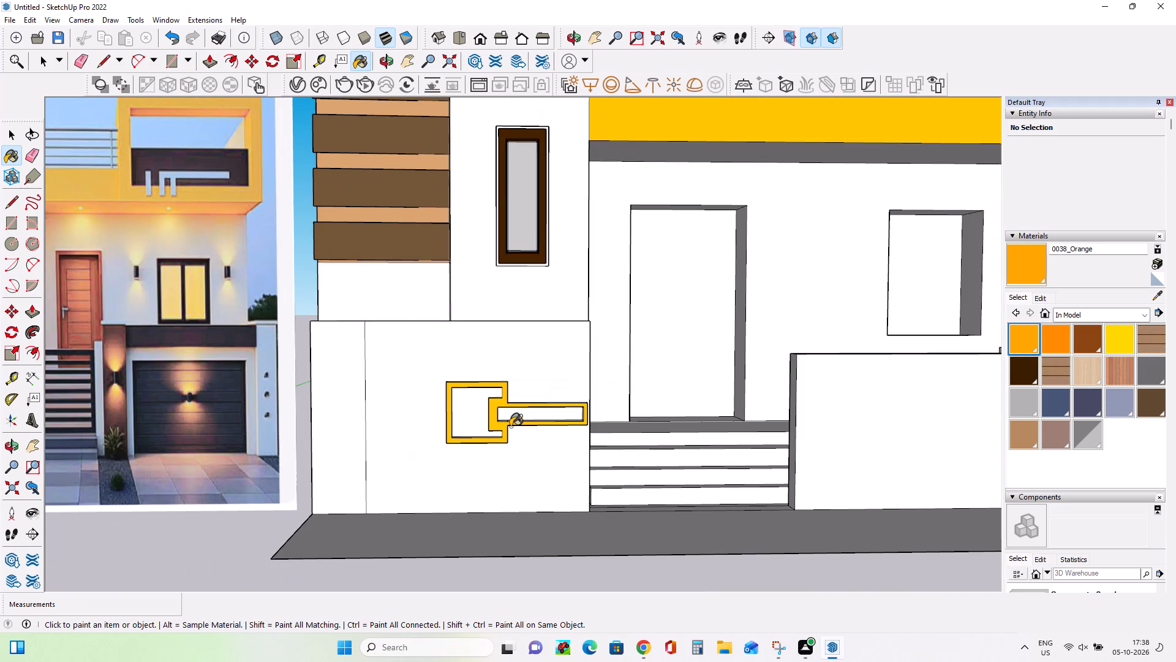
click(371, 418)
Draw a line about 1' 4 9/16" long across the tower-side boundary wall's top, from its inner corner to its outer side edge.
scroll(442, 407, down, 9)
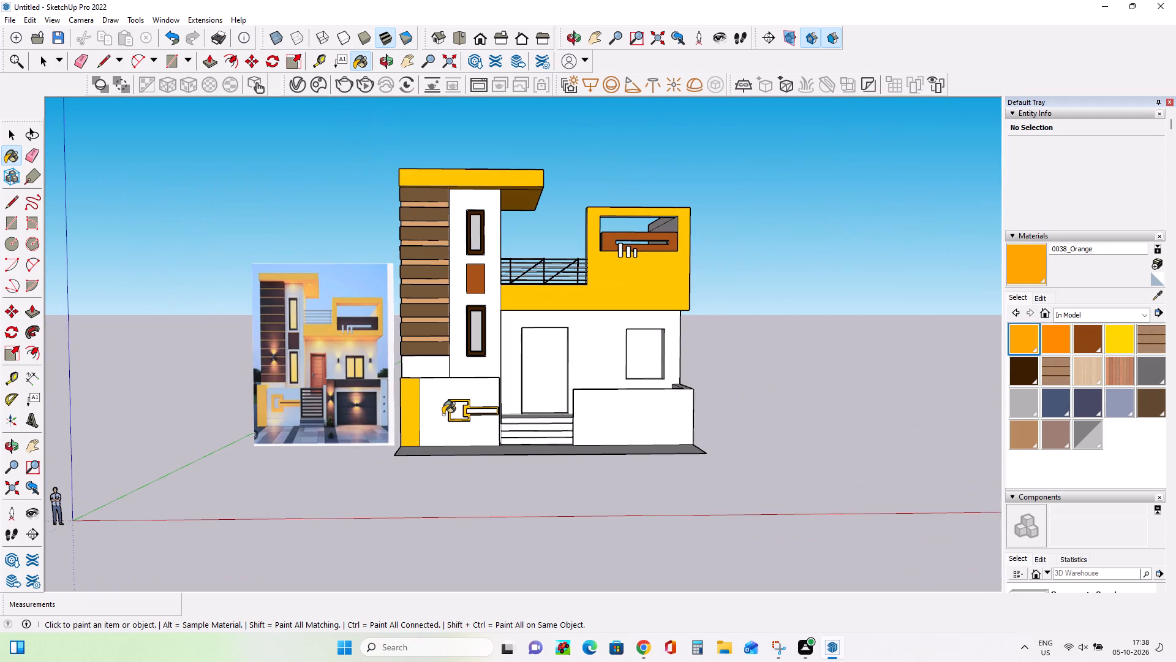
scroll(417, 394, up, 7)
middle_drag(418, 386, 440, 481)
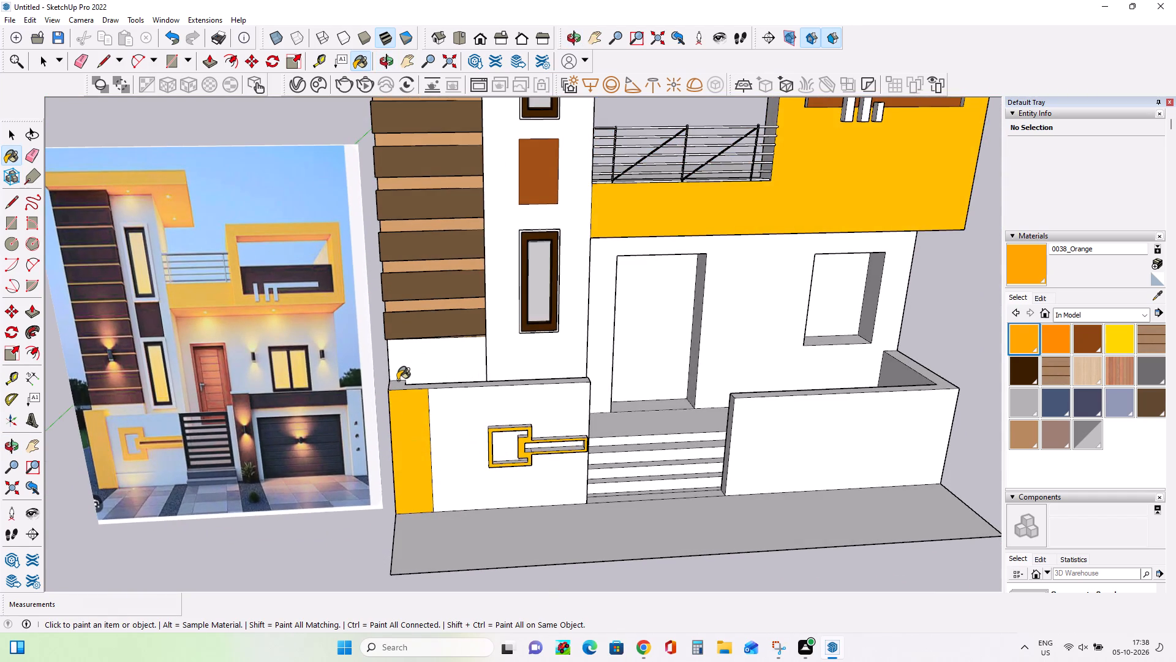
scroll(398, 380, up, 3)
scroll(409, 382, down, 3)
middle_drag(181, 461, 200, 519)
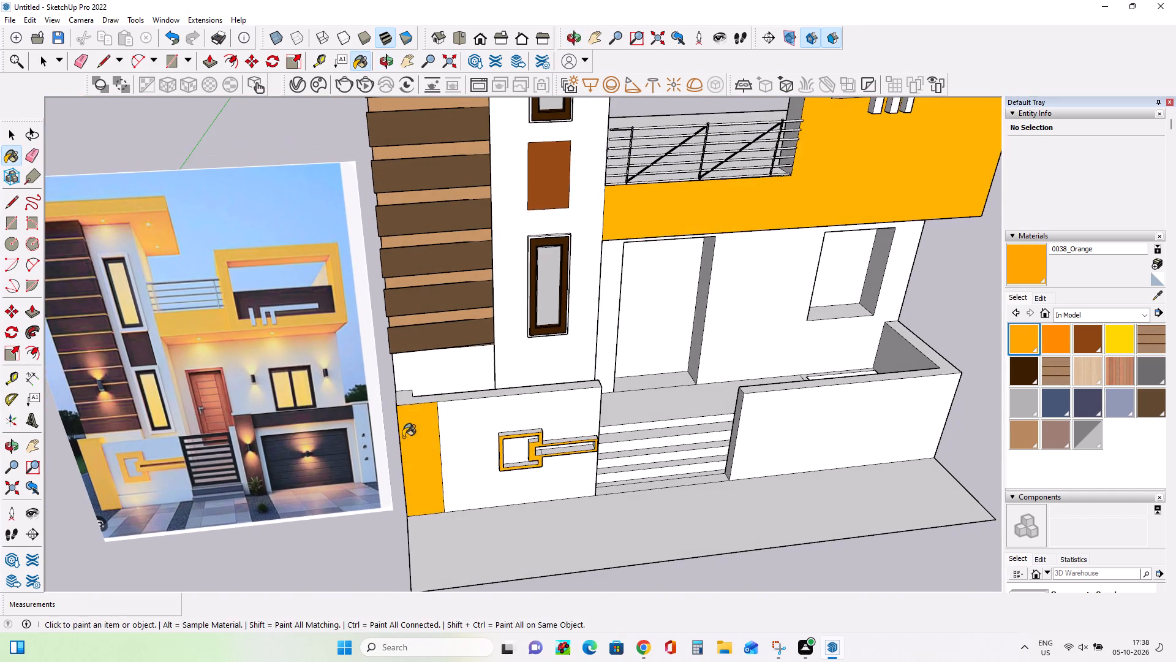
middle_drag(403, 437, 290, 470)
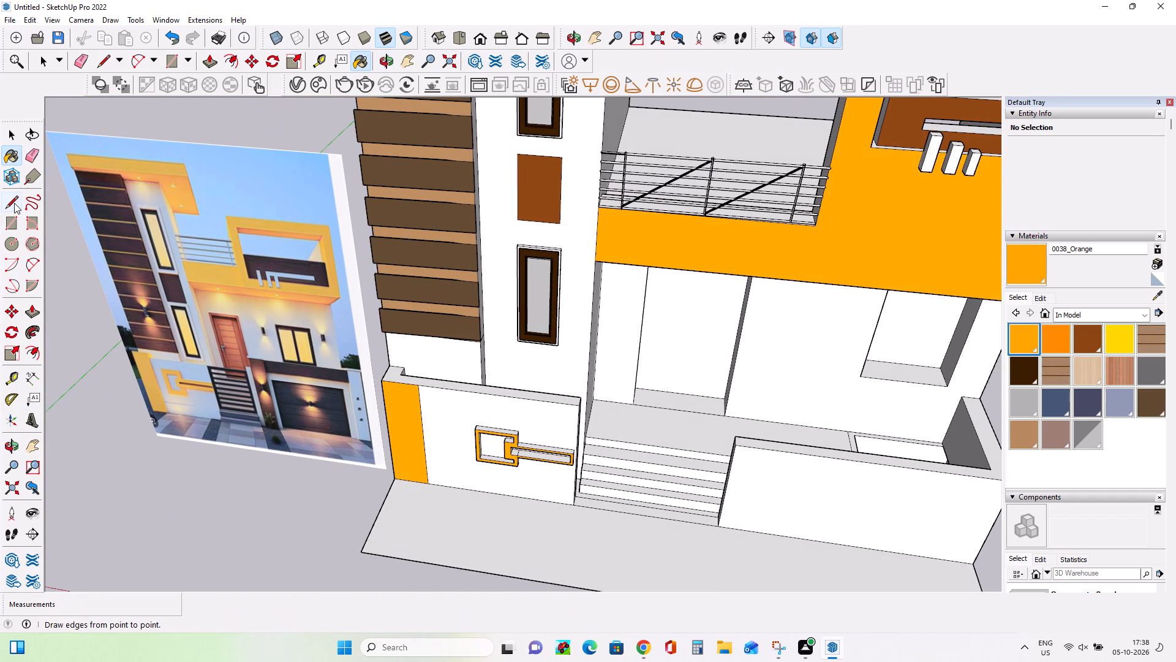
click(14, 203)
scroll(432, 359, up, 10)
click(371, 375)
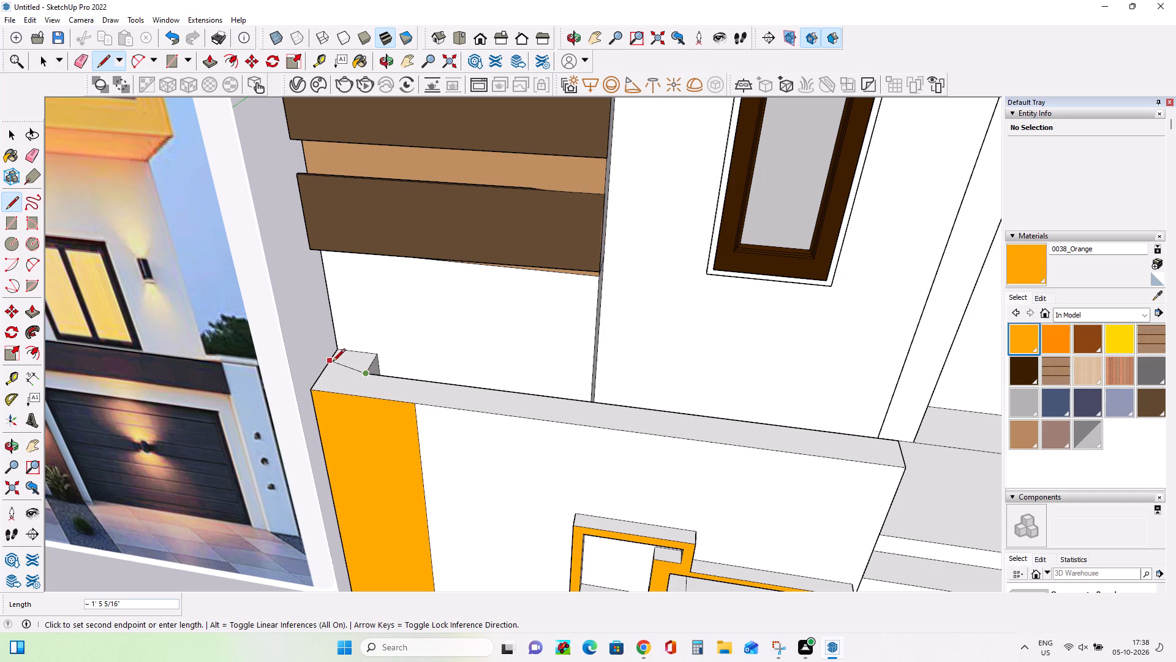
scroll(333, 363, up, 10)
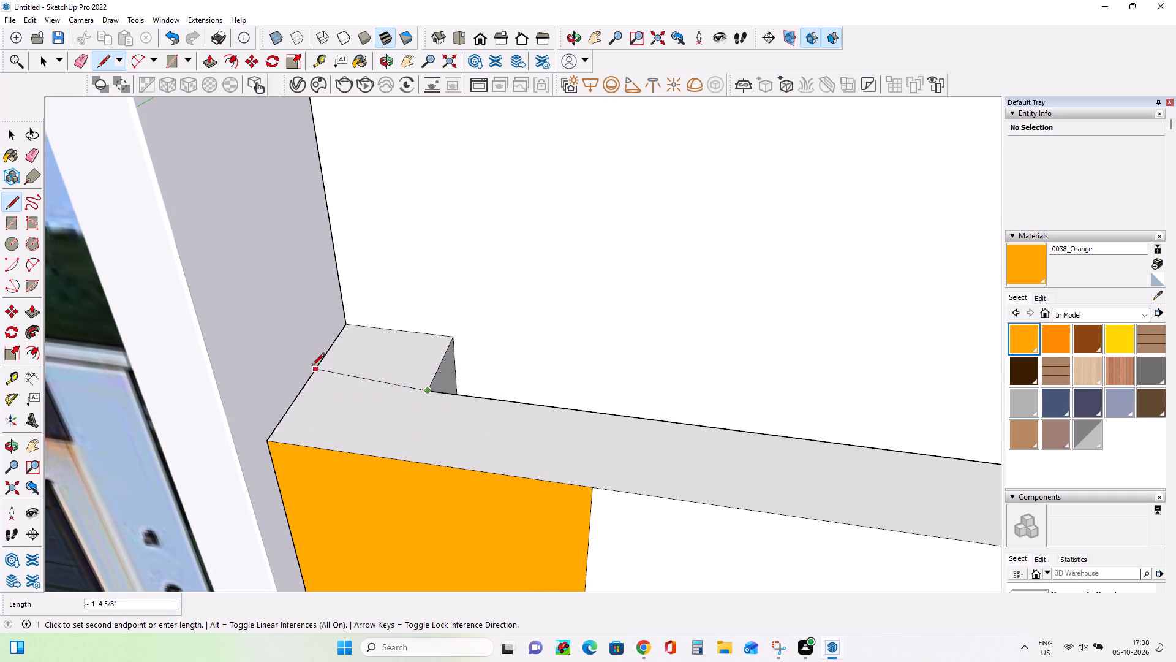
click(312, 367)
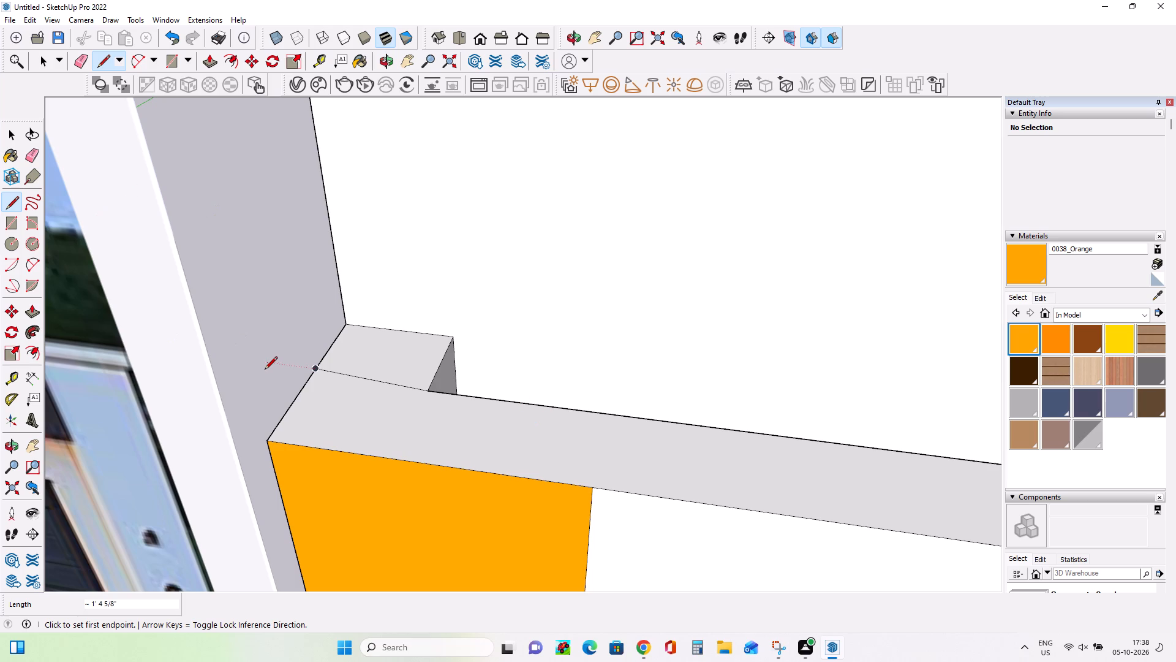
key(ctrl+z)
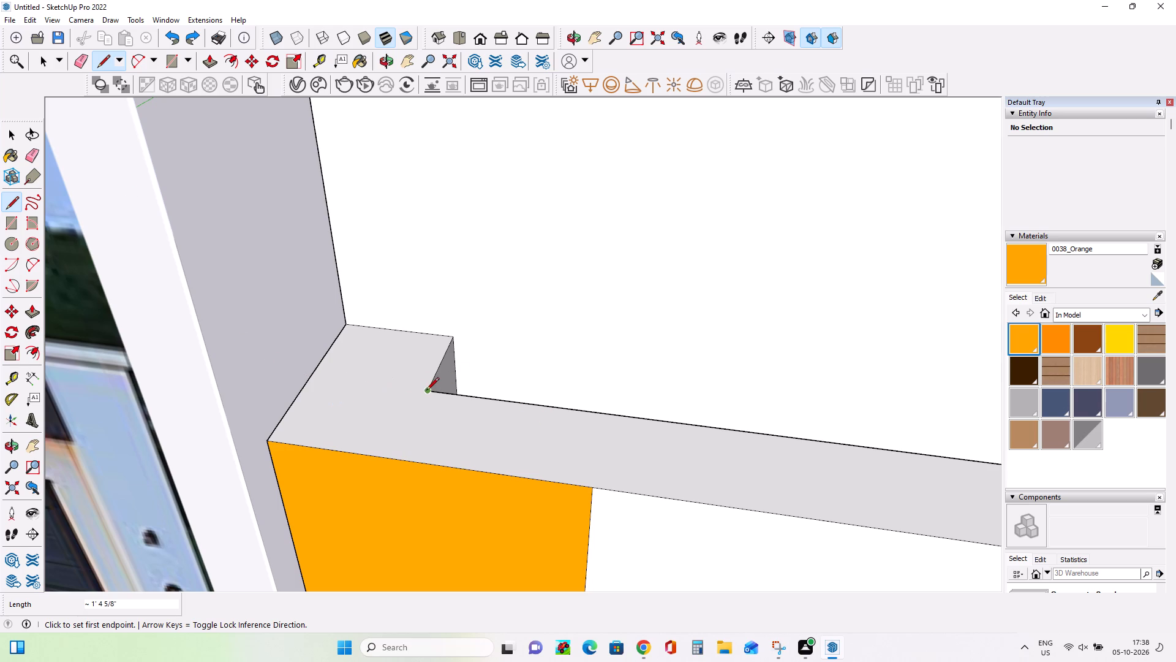
click(426, 391)
click(309, 373)
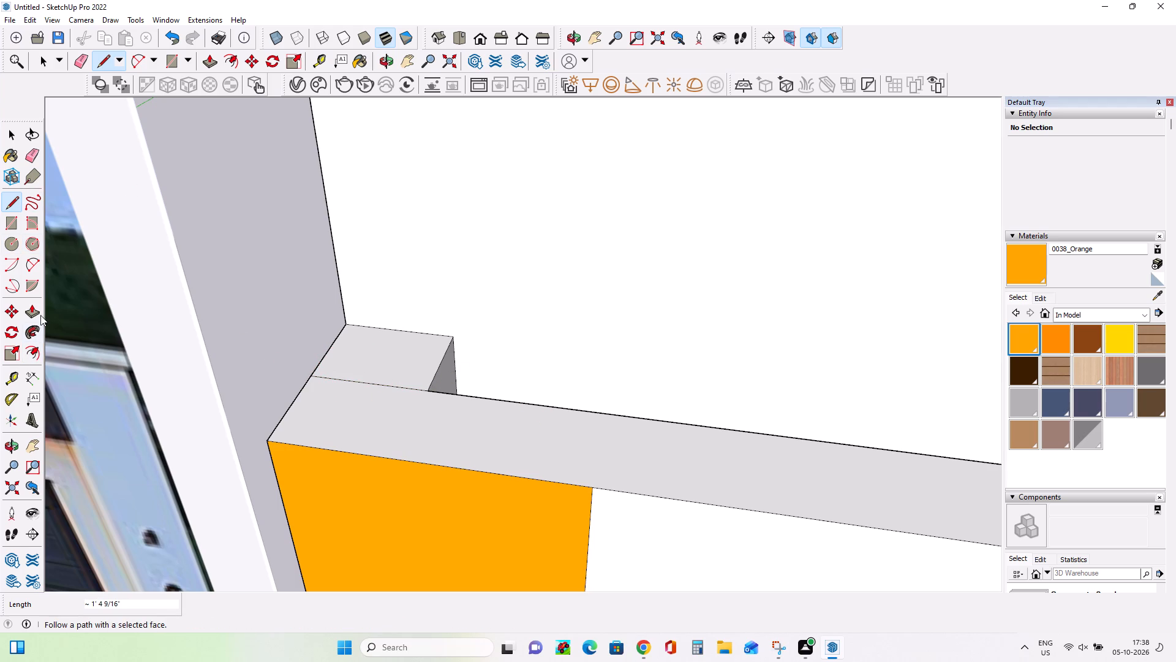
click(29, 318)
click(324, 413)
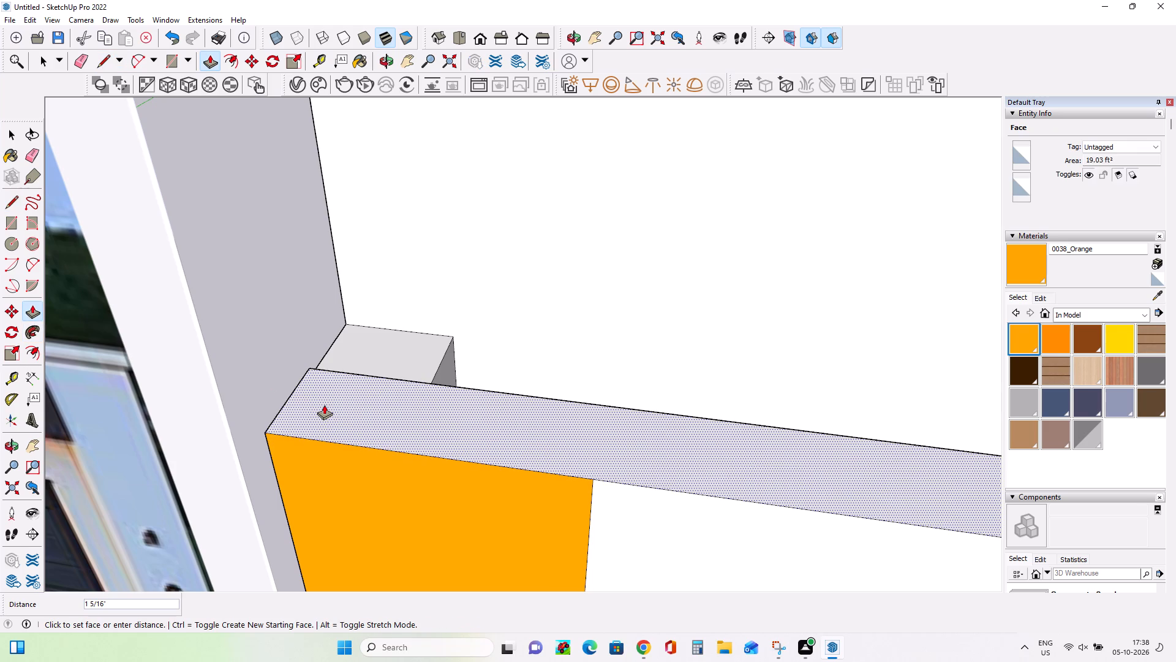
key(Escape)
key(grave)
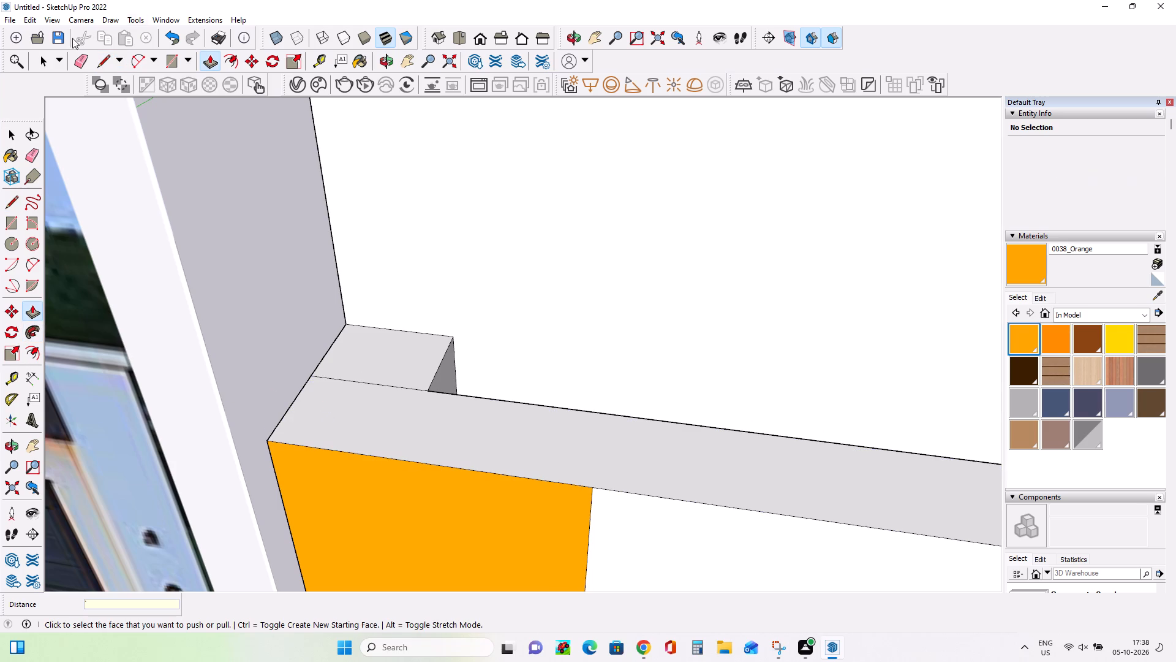
Draw a line about 1' 1 3/16" long from the same inner corner to the wall top's front edge, closing off a corner square.
click(7, 202)
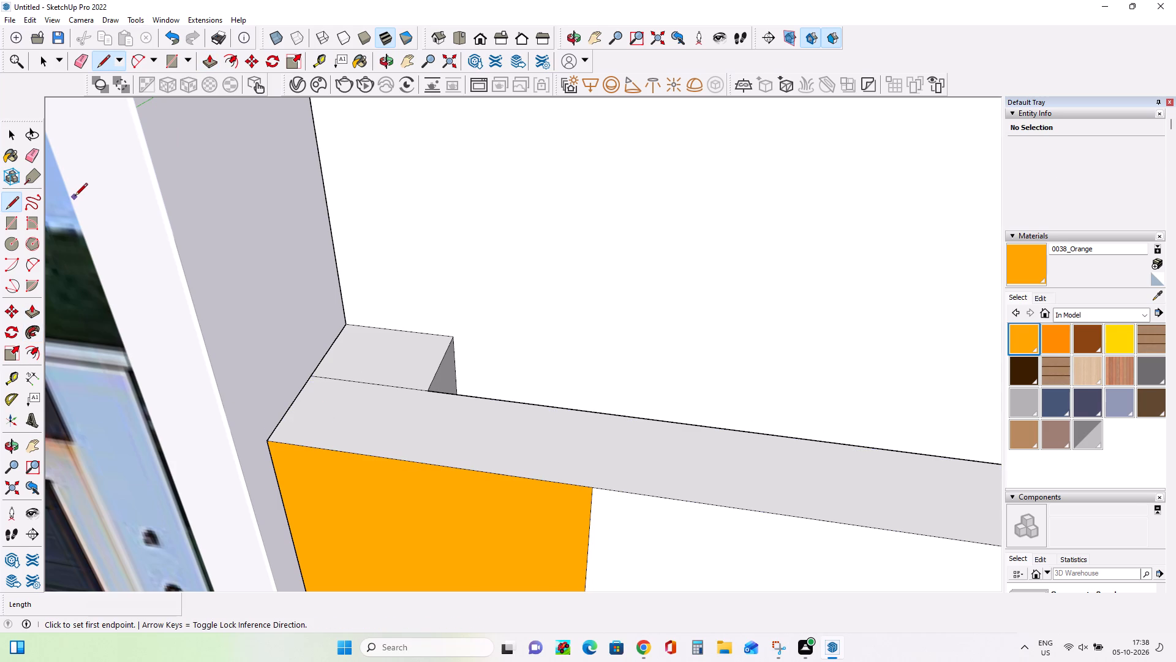
click(426, 390)
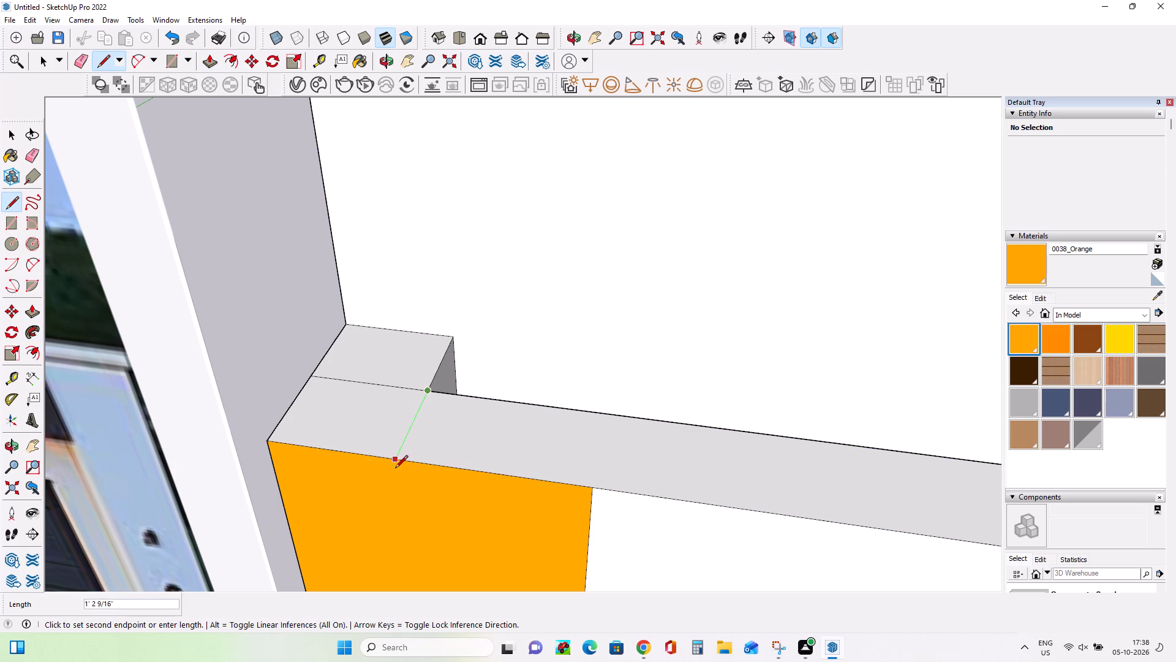
click(395, 464)
Push/Pull the corner square on the wall's top up 2 9/16" and raise it about another 1 1/8".
click(31, 309)
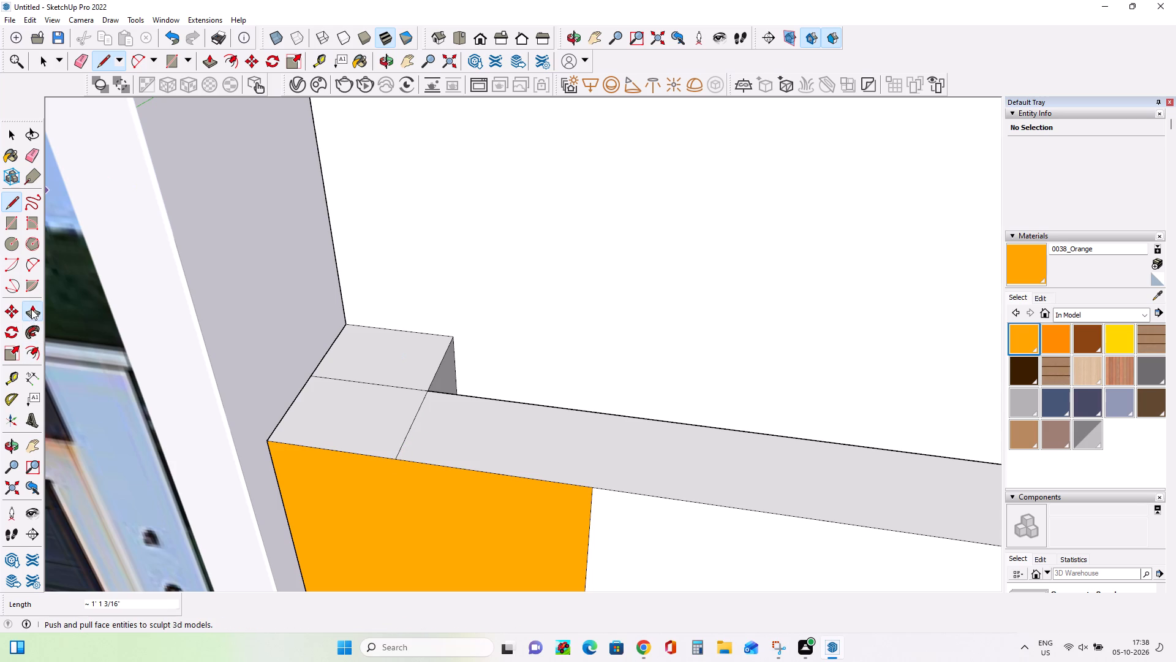
click(356, 419)
click(359, 402)
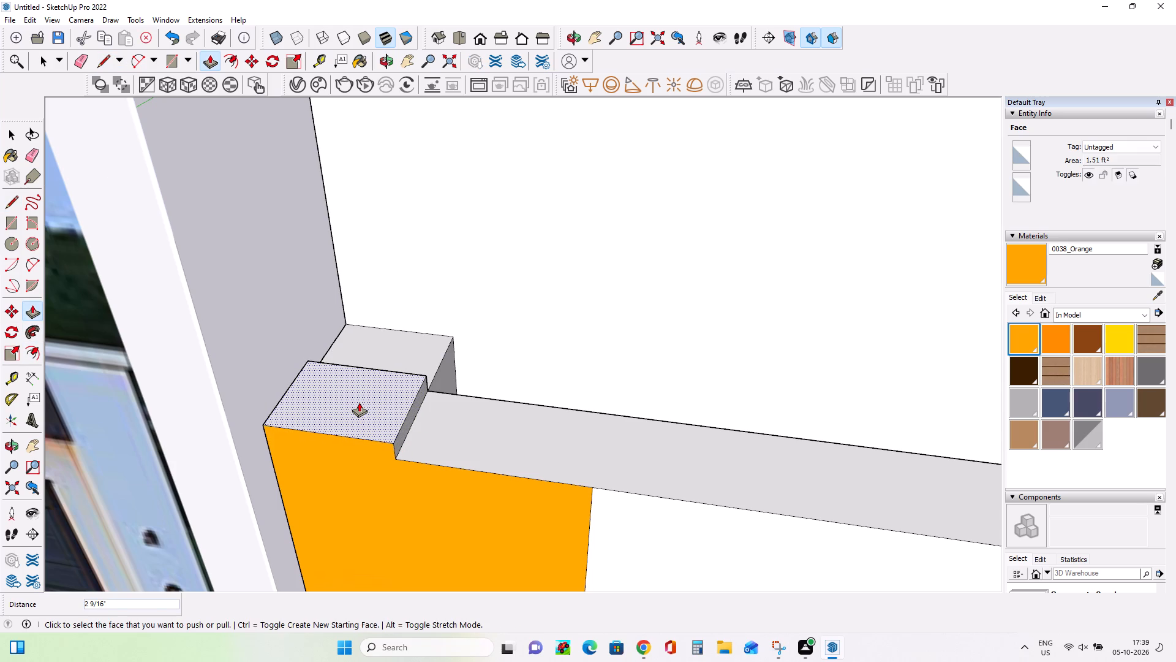
middle_drag(470, 444, 521, 278)
click(384, 369)
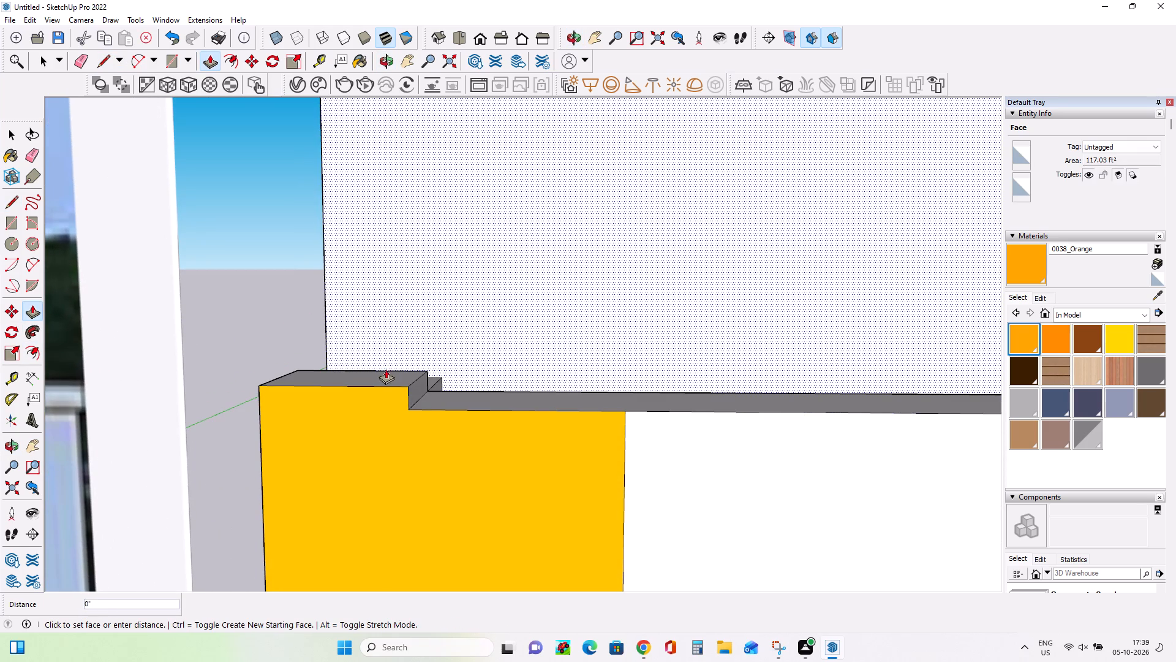
key(Escape)
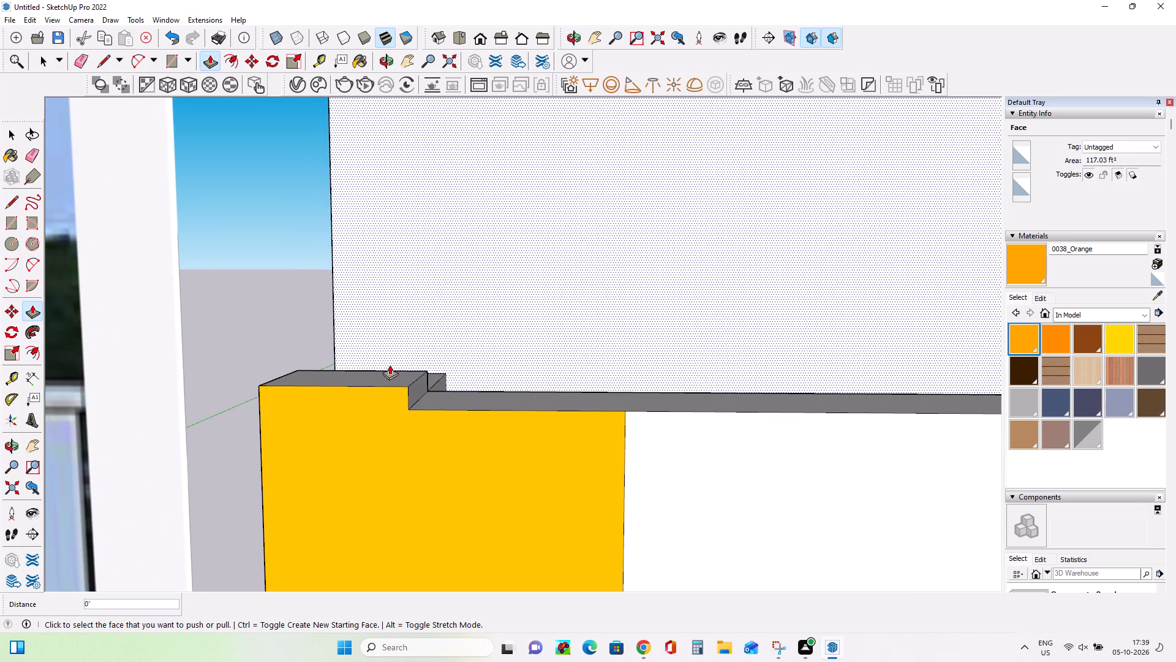
click(407, 377)
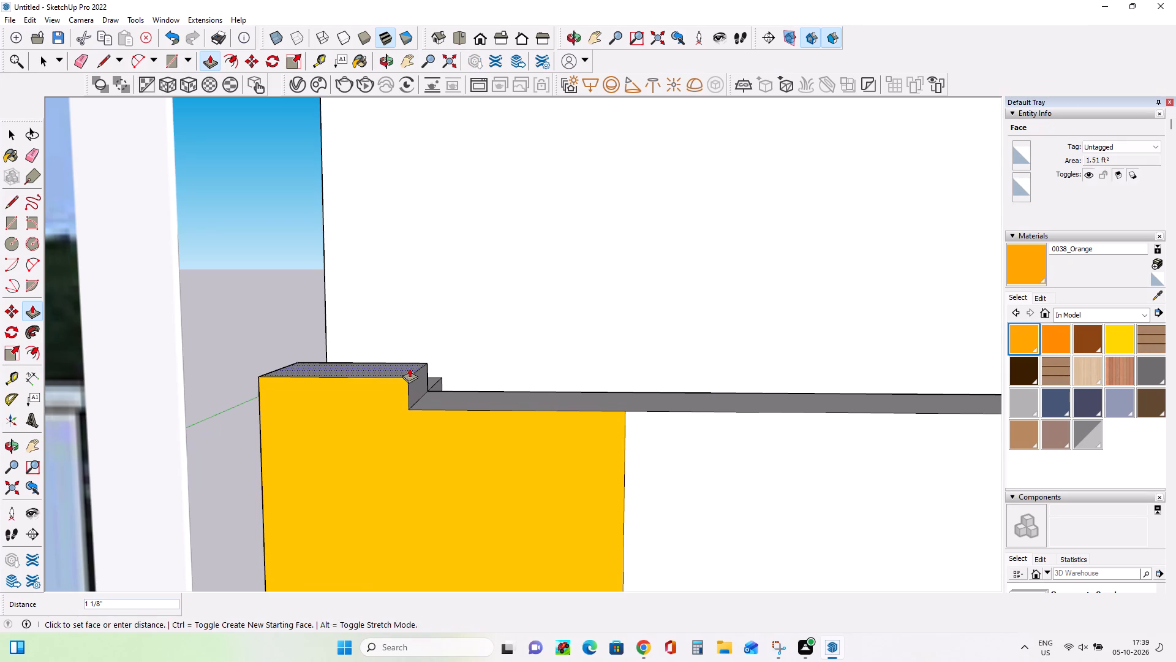
click(409, 368)
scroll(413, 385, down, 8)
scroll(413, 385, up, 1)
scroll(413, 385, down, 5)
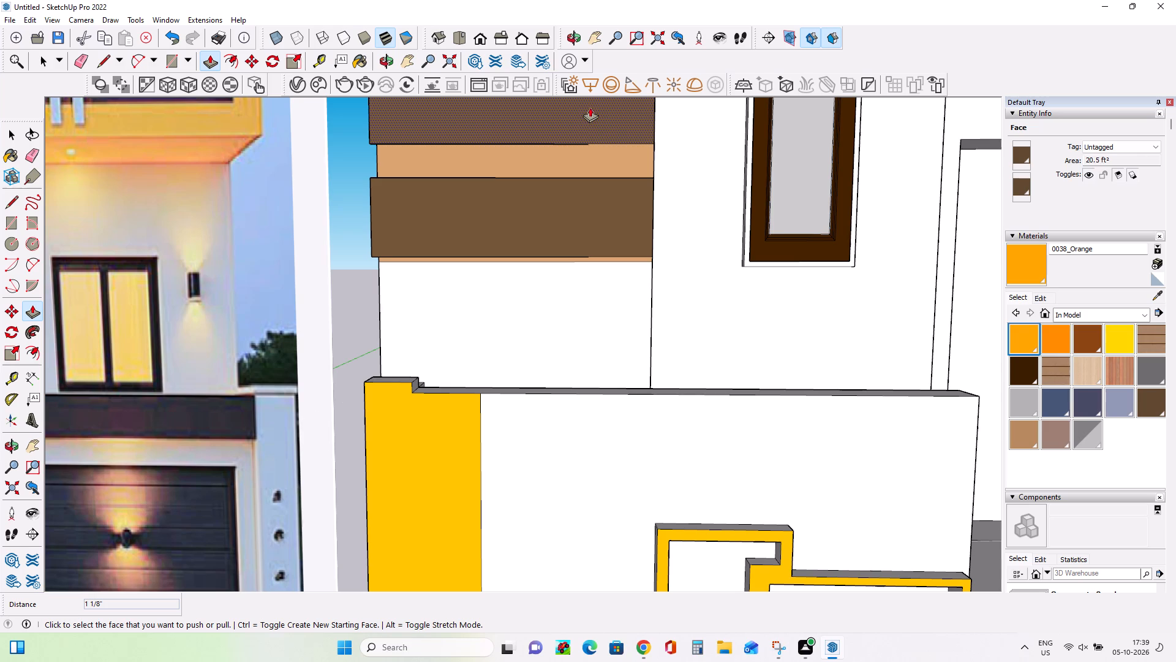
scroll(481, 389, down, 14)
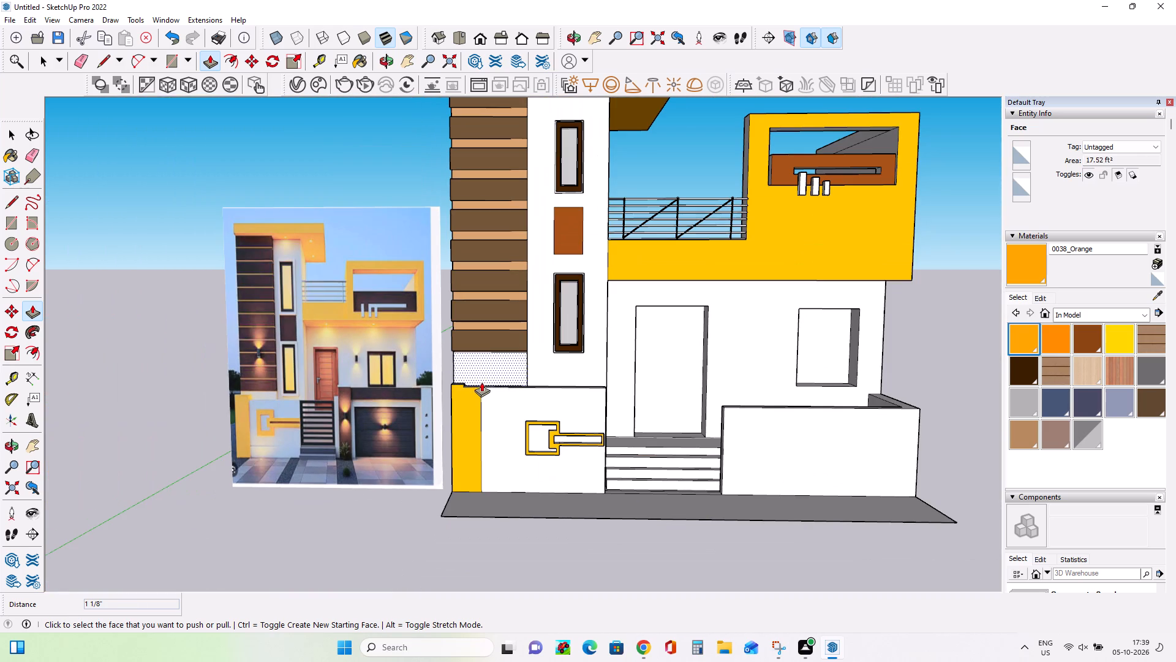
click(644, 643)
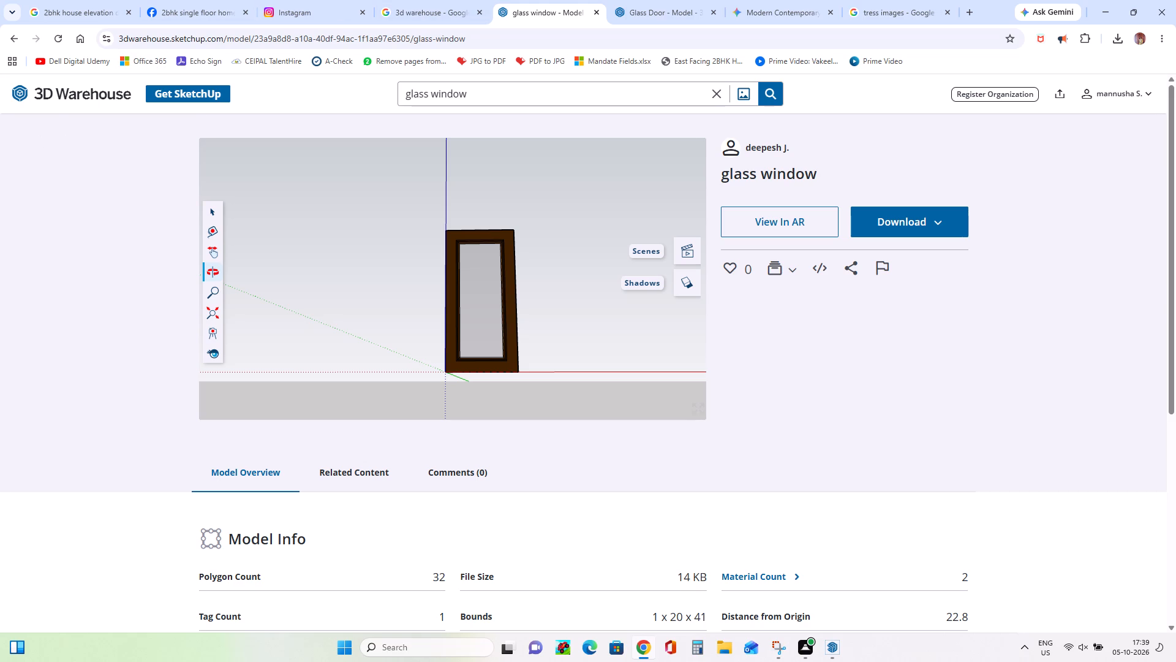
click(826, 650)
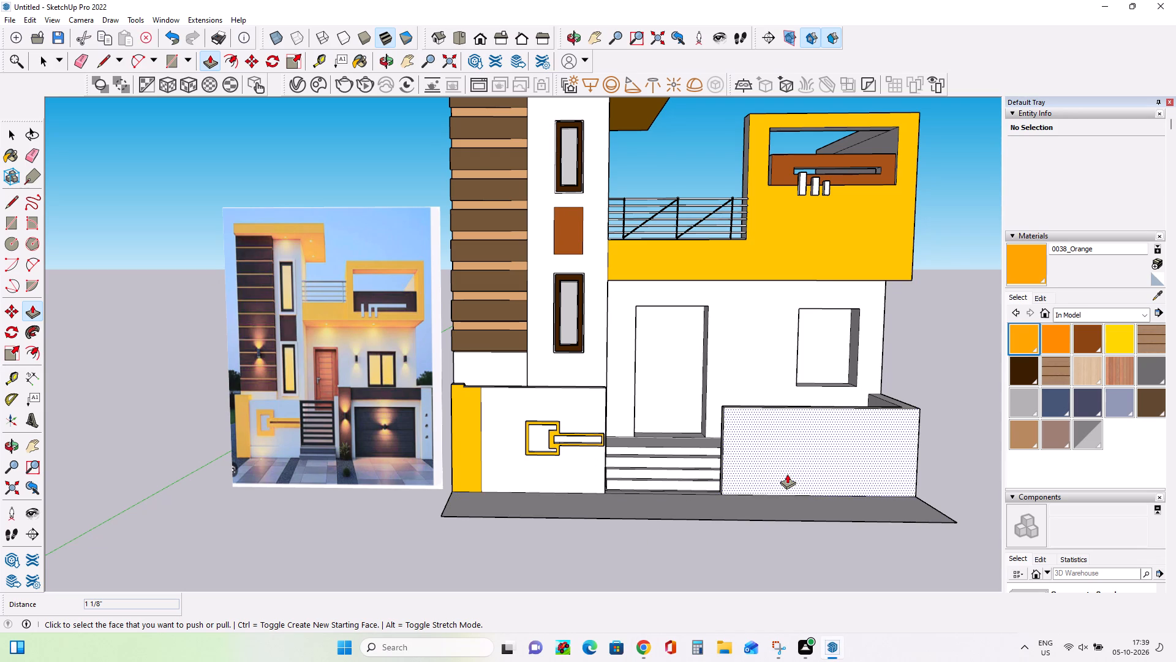
Draw a full-height rectangle about 3' 3" wide on the garage-side boundary wall's front, at the end beside the steps.
scroll(787, 474, up, 2)
middle_drag(787, 474, 739, 466)
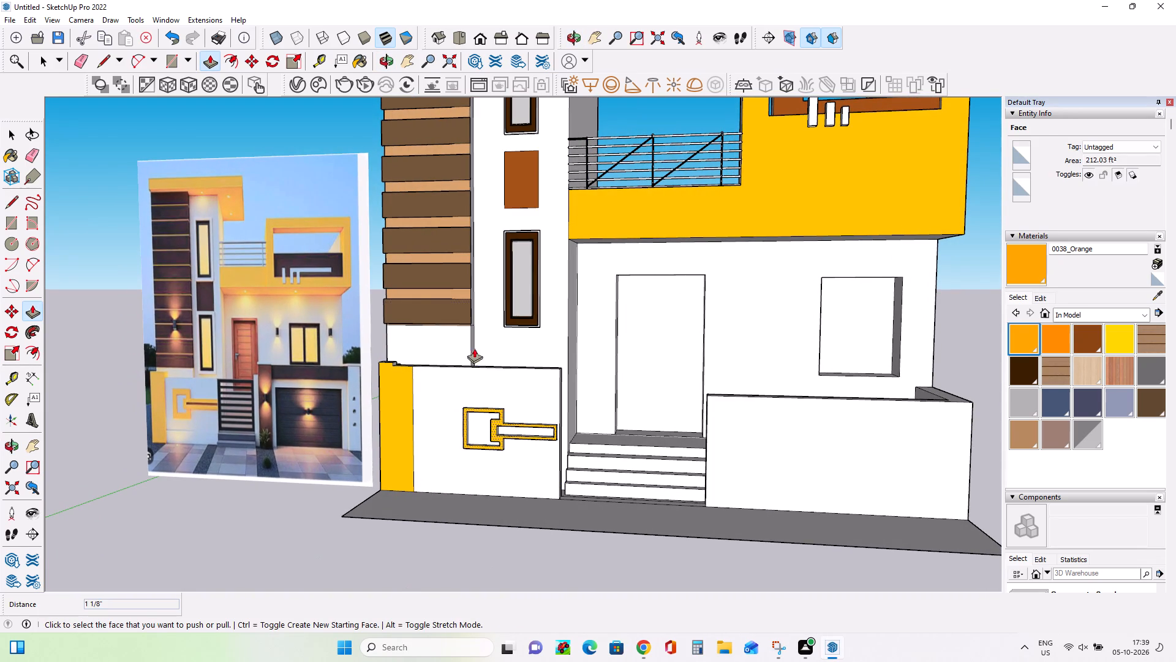
click(9, 235)
click(9, 227)
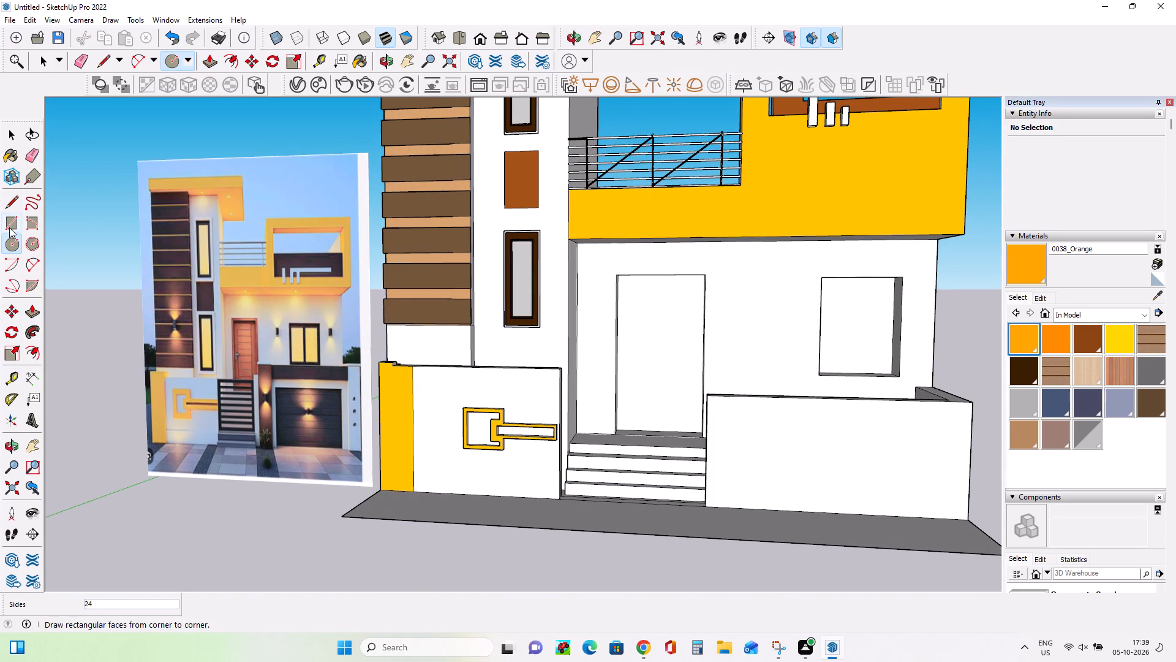
click(706, 507)
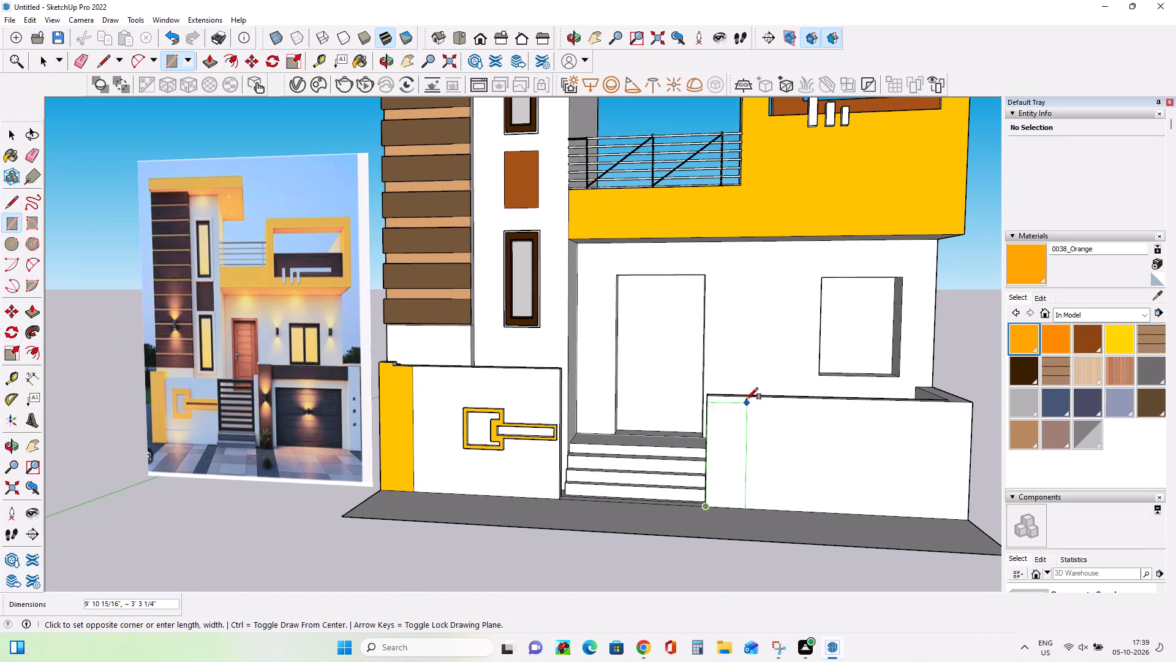
click(748, 398)
Draw a rectangle about 21' 4 11/16" by 1' 8 11/16" as a band across the top of the garage-side boundary wall's front.
middle_drag(612, 503, 783, 511)
scroll(255, 514, up, 9)
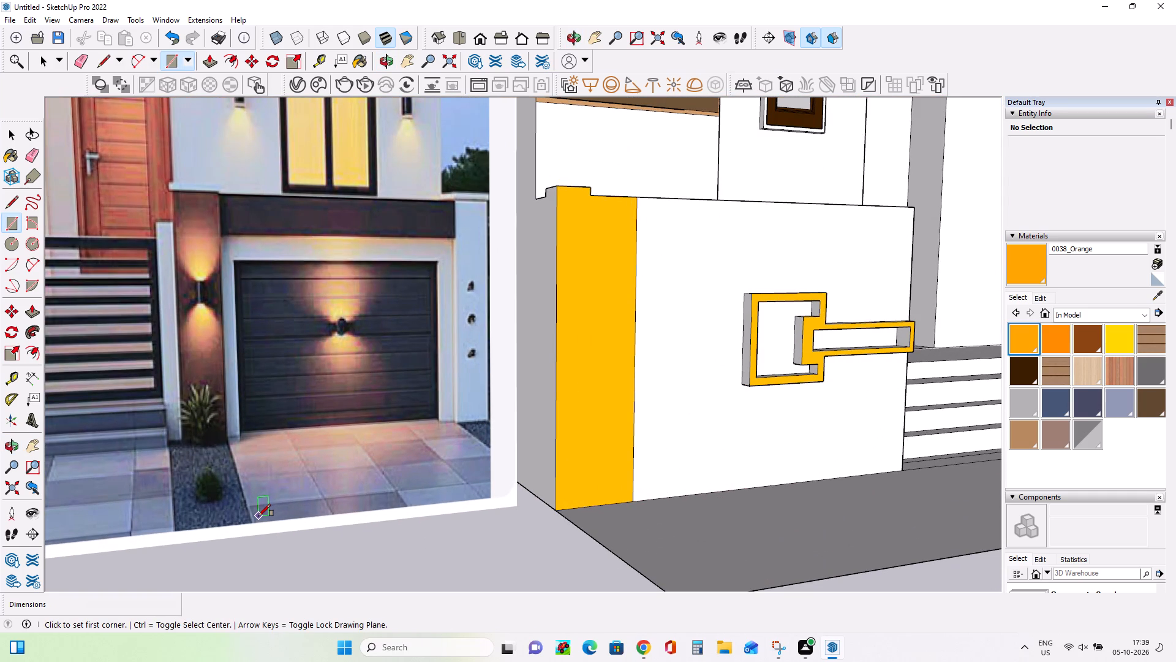
scroll(256, 514, down, 12)
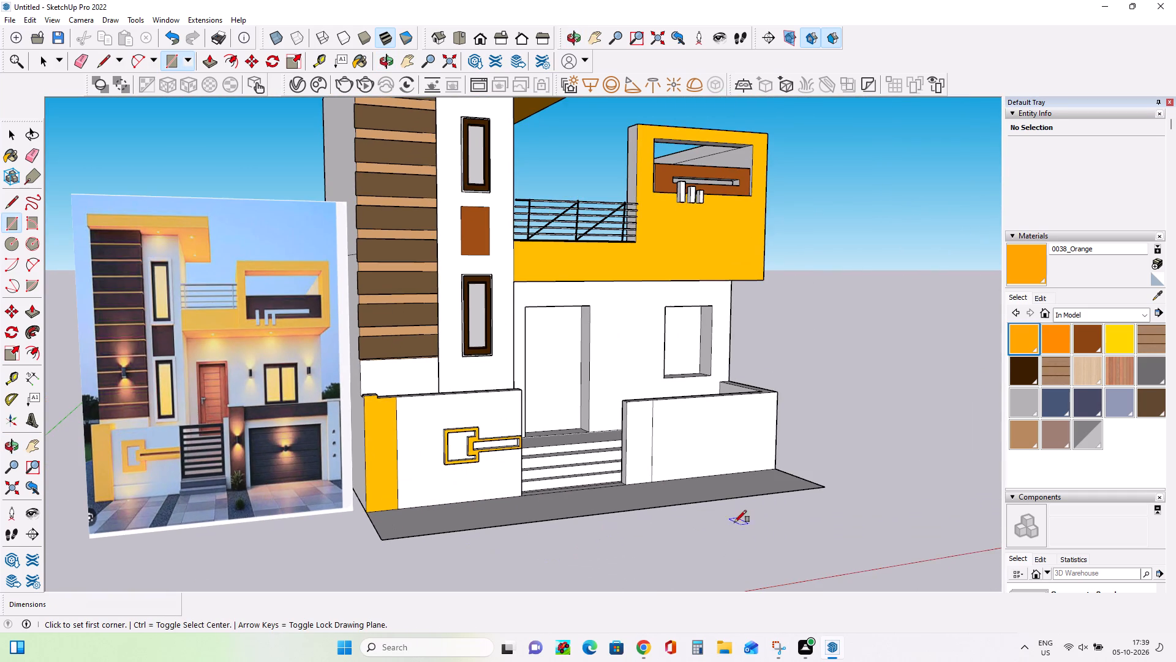
middle_drag(734, 522, 633, 519)
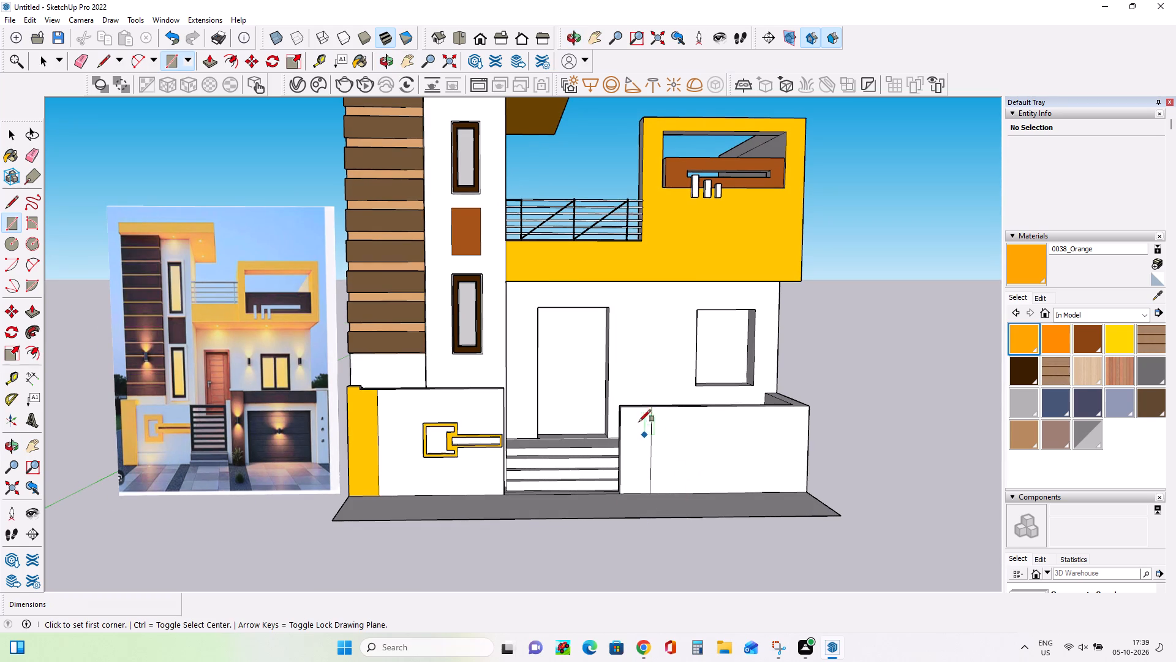
click(623, 406)
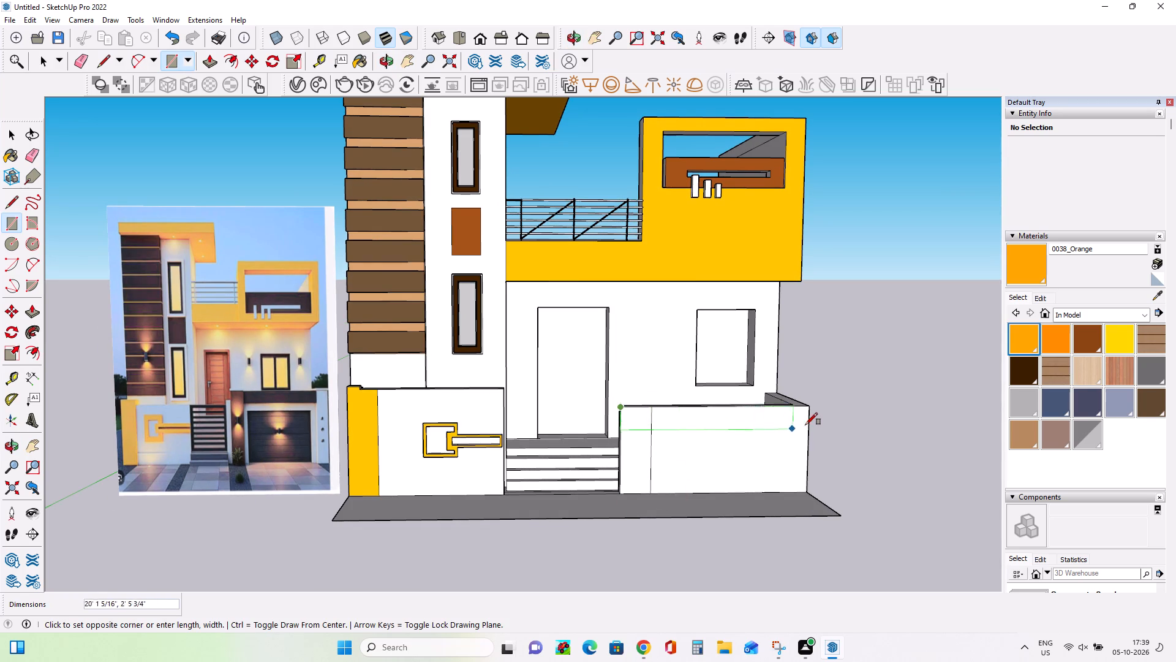
click(807, 421)
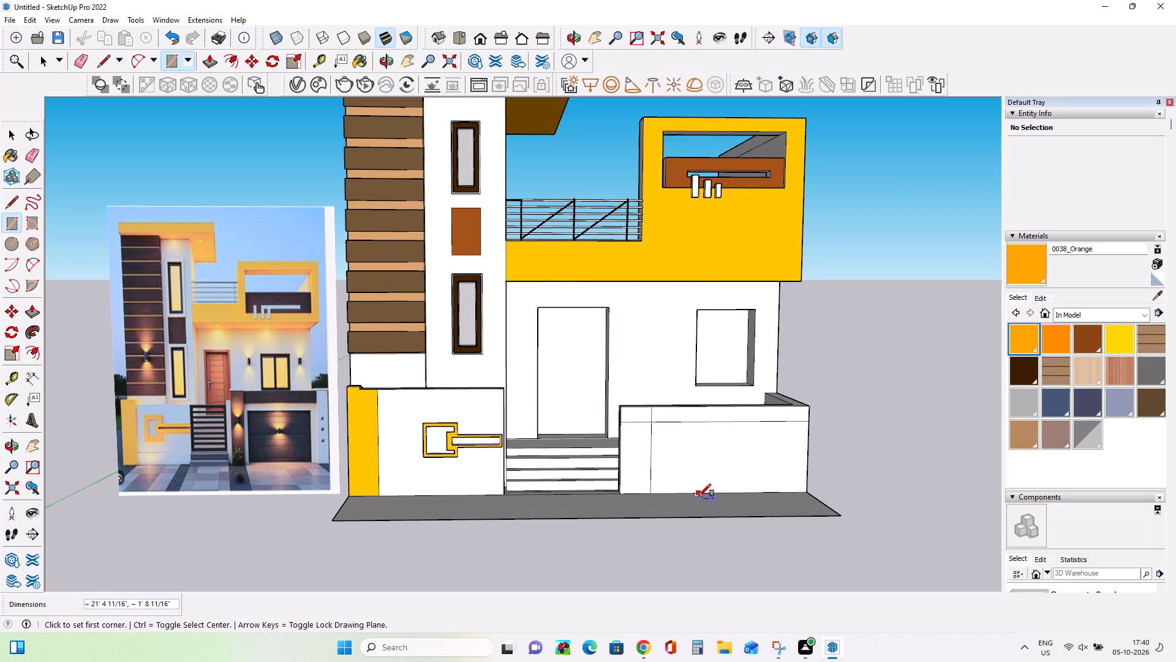
Draw the garage door rectangle, about 11' wide and 6' 2" high, from the base of the garage-side wall's front.
click(682, 492)
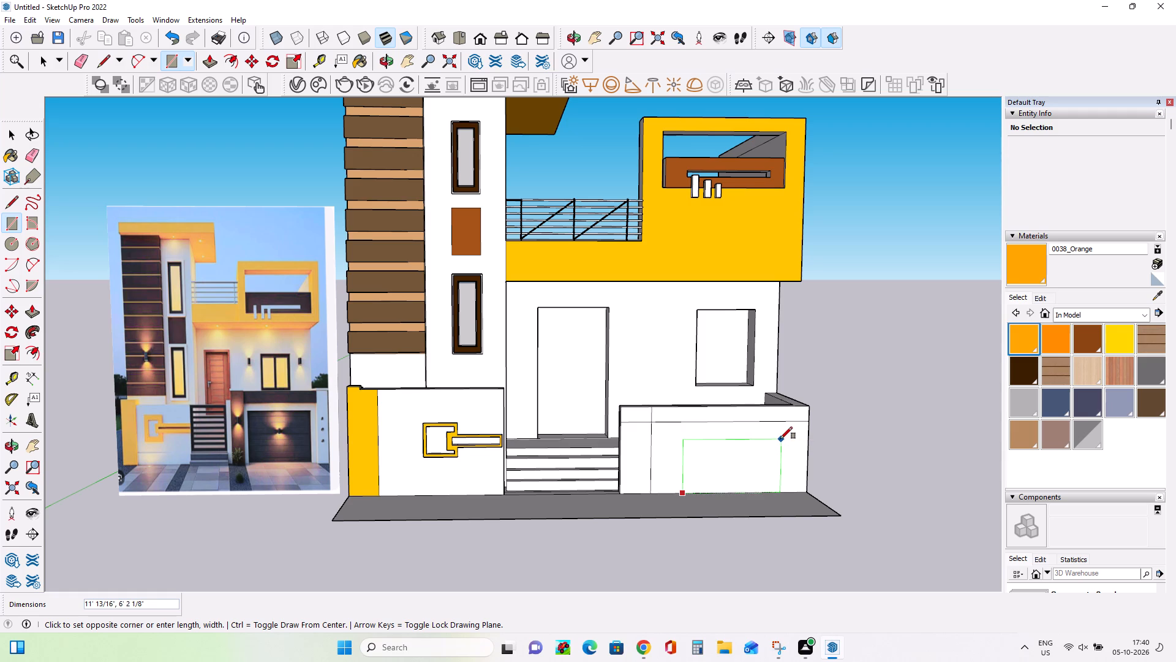
click(780, 439)
Draw a full-height rectangle about 1' 9 5/8" wide at the outer end of the garage-side wall's front.
scroll(281, 460, up, 8)
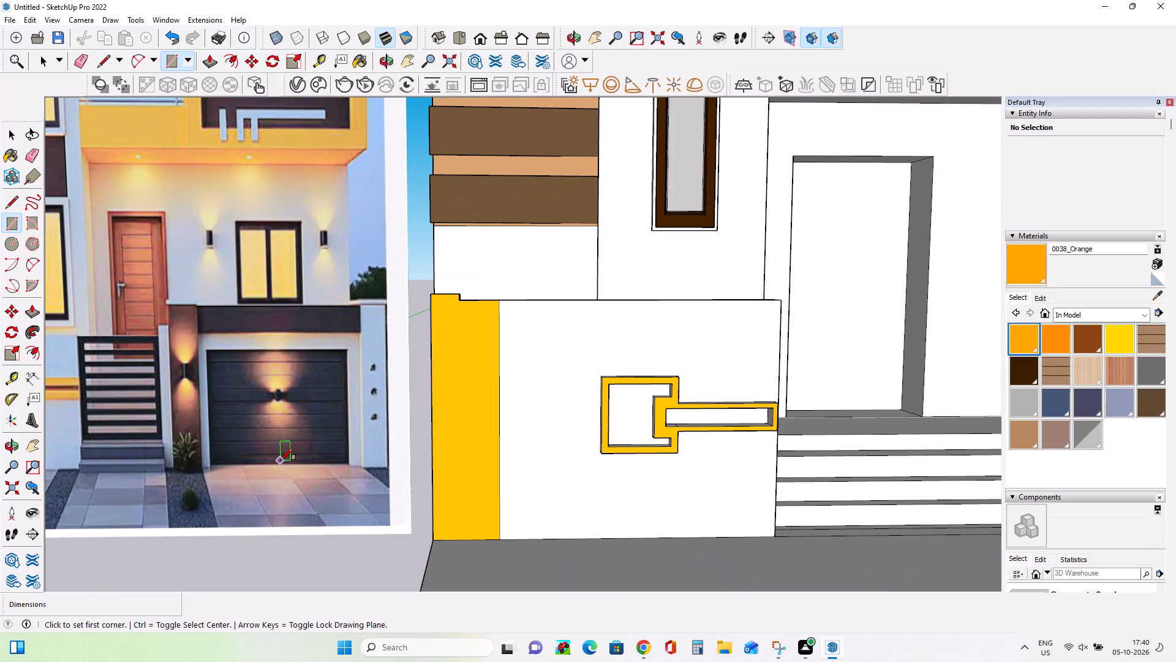
scroll(281, 460, down, 11)
scroll(736, 485, up, 4)
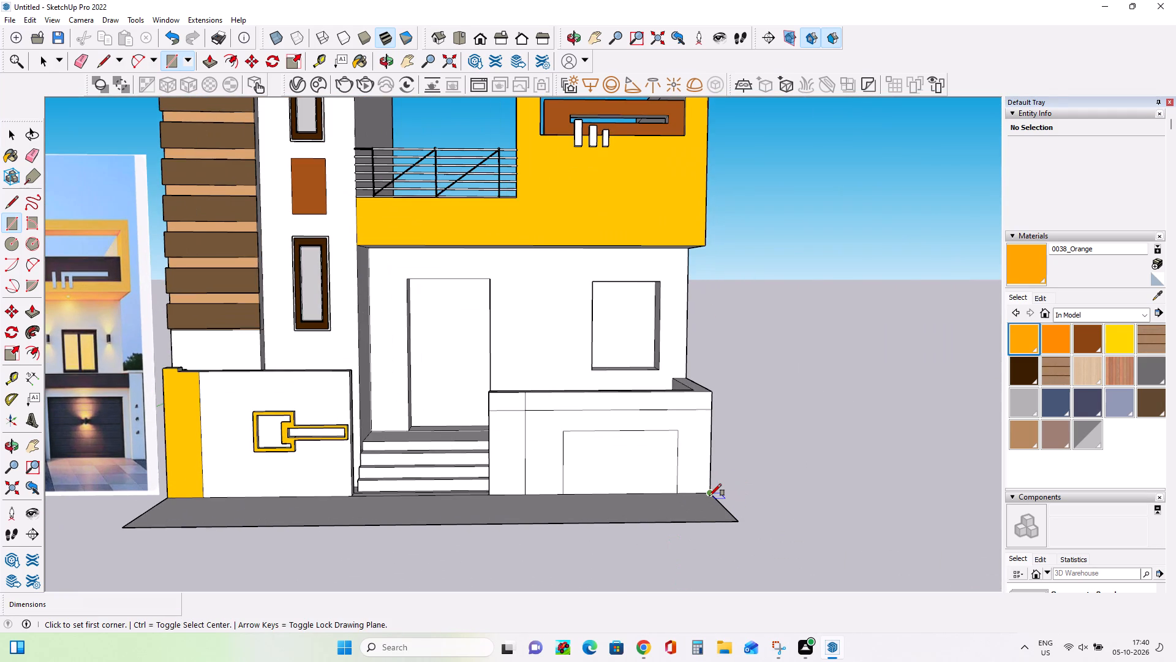
click(709, 496)
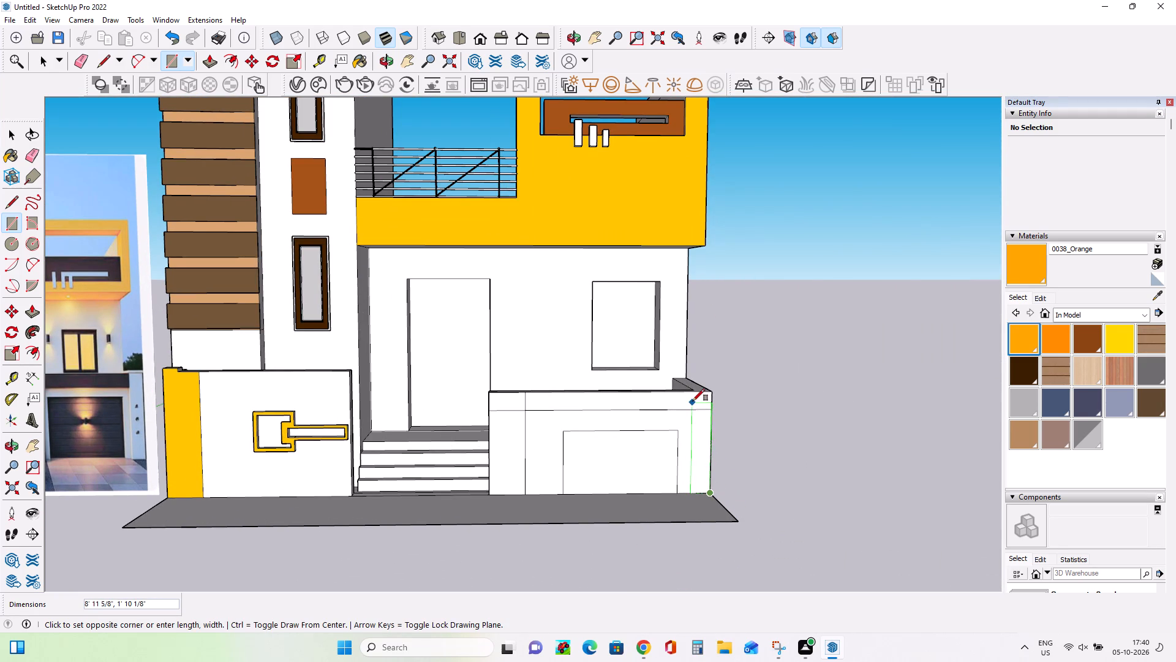
click(693, 393)
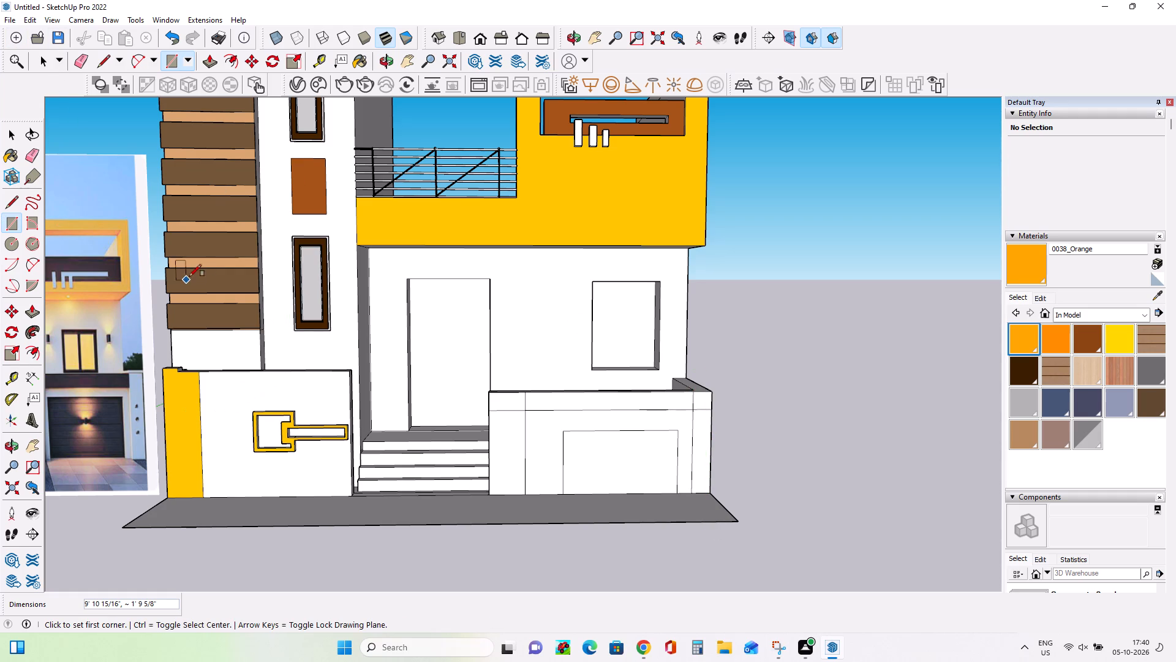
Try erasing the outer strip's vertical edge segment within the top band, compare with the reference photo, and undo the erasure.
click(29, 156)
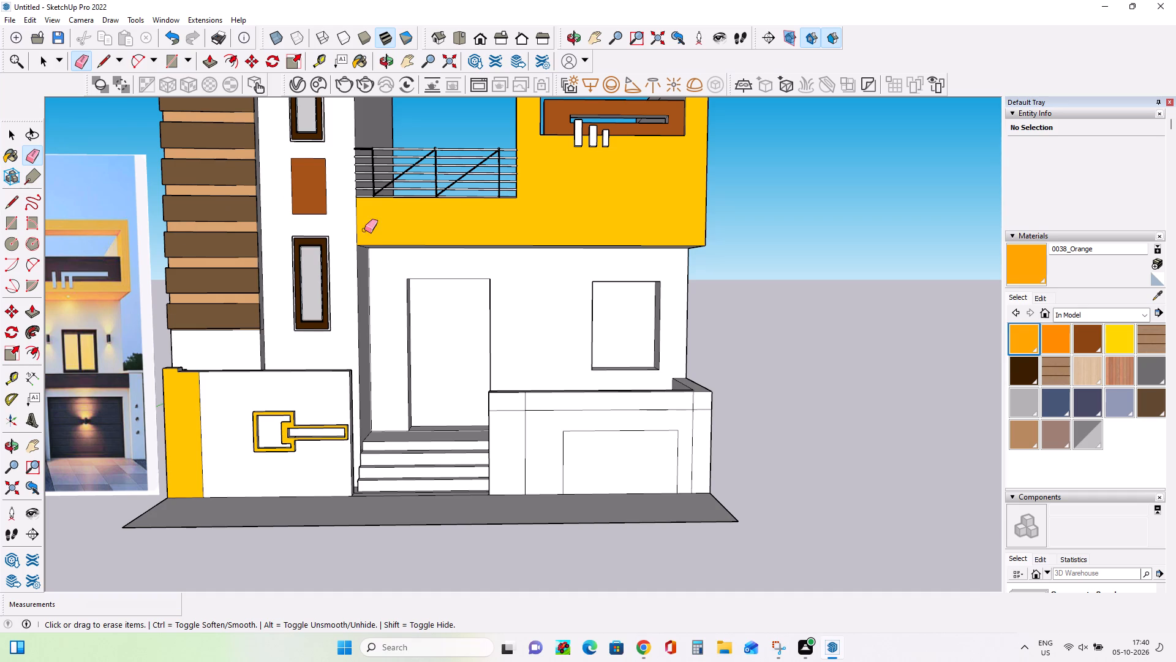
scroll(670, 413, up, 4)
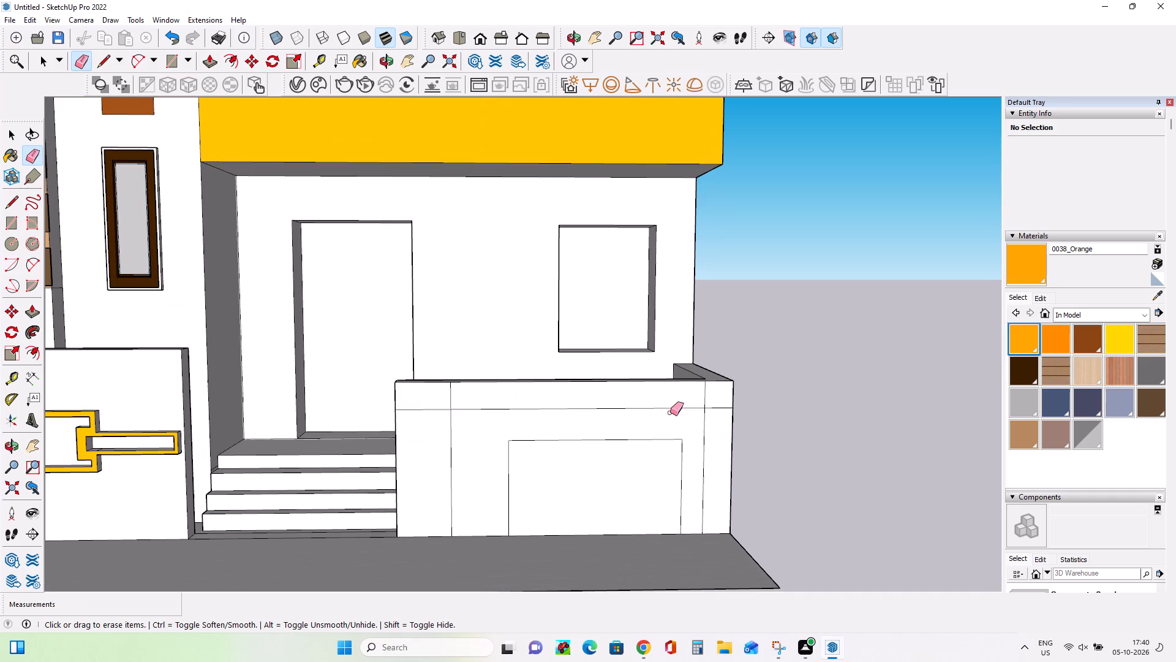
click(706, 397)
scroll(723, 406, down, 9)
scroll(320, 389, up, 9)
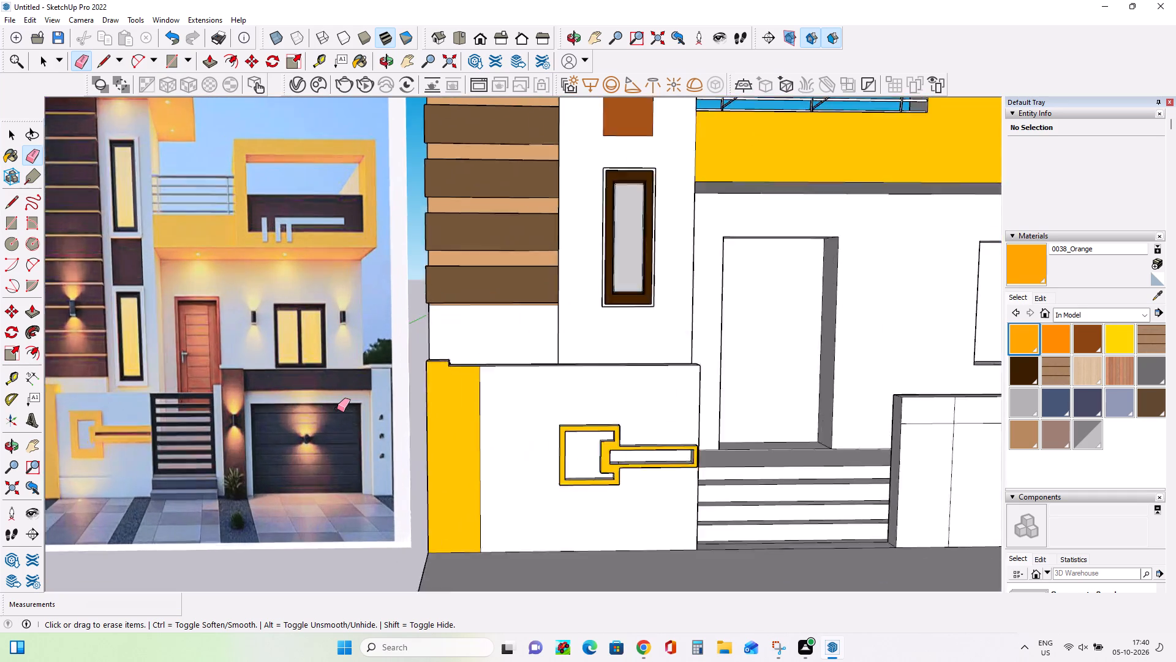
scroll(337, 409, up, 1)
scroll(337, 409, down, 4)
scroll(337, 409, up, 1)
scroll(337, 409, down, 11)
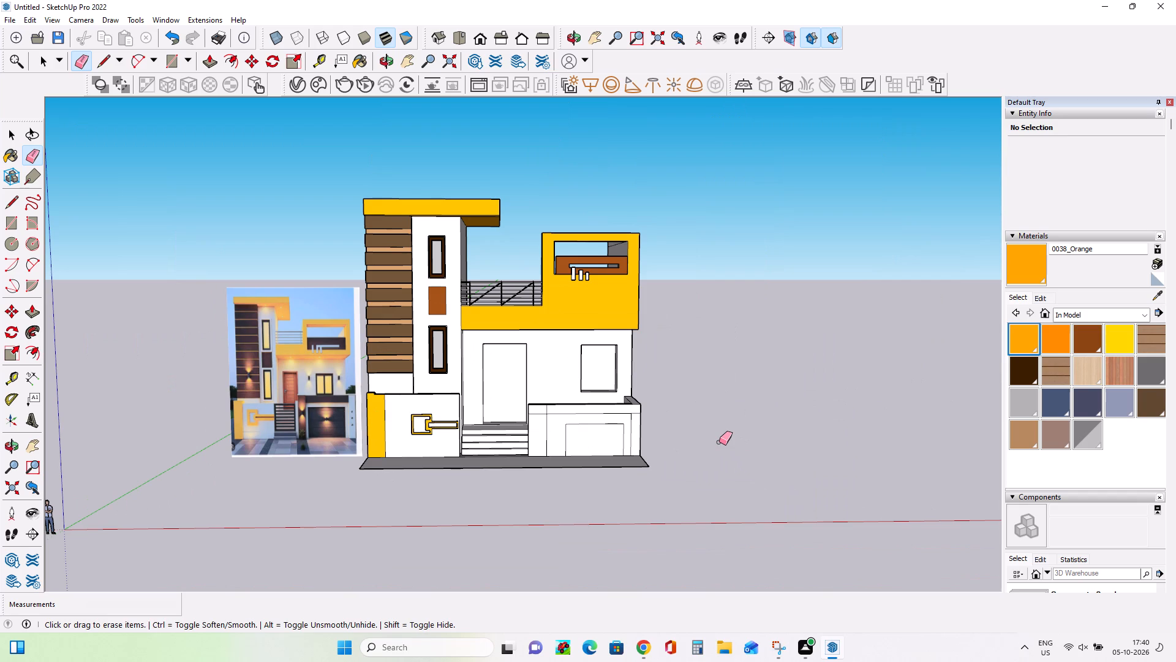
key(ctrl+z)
Erase the band's lower line segment that crosses the outer end strip of the garage-side wall.
scroll(608, 373, up, 7)
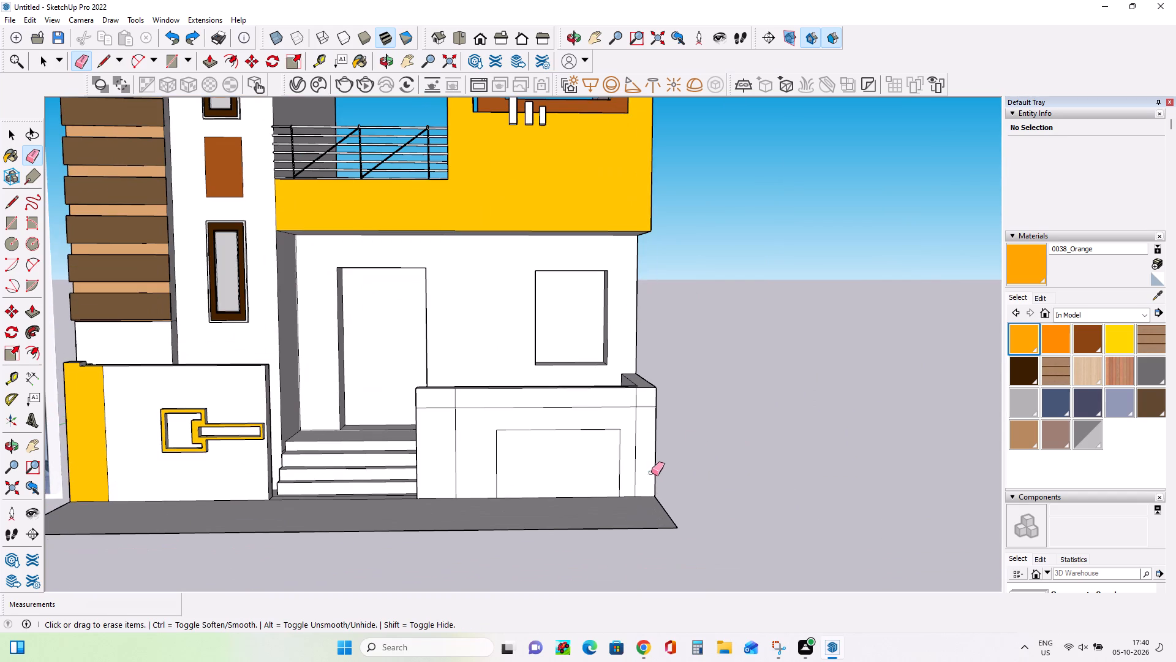
scroll(651, 473, up, 1)
click(649, 400)
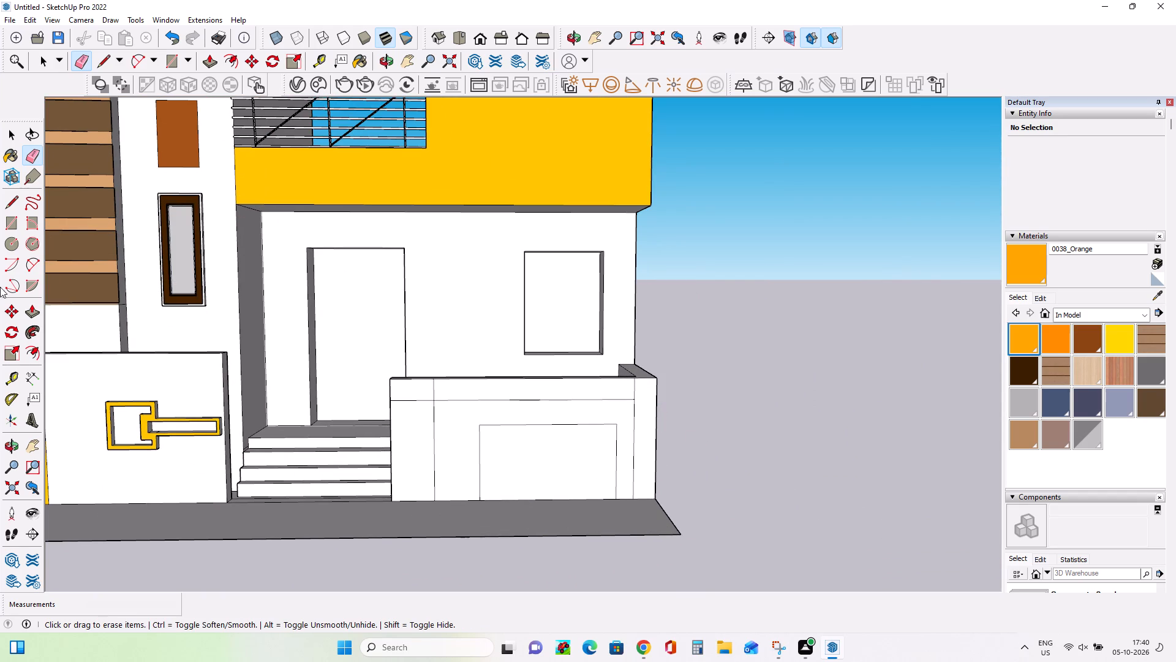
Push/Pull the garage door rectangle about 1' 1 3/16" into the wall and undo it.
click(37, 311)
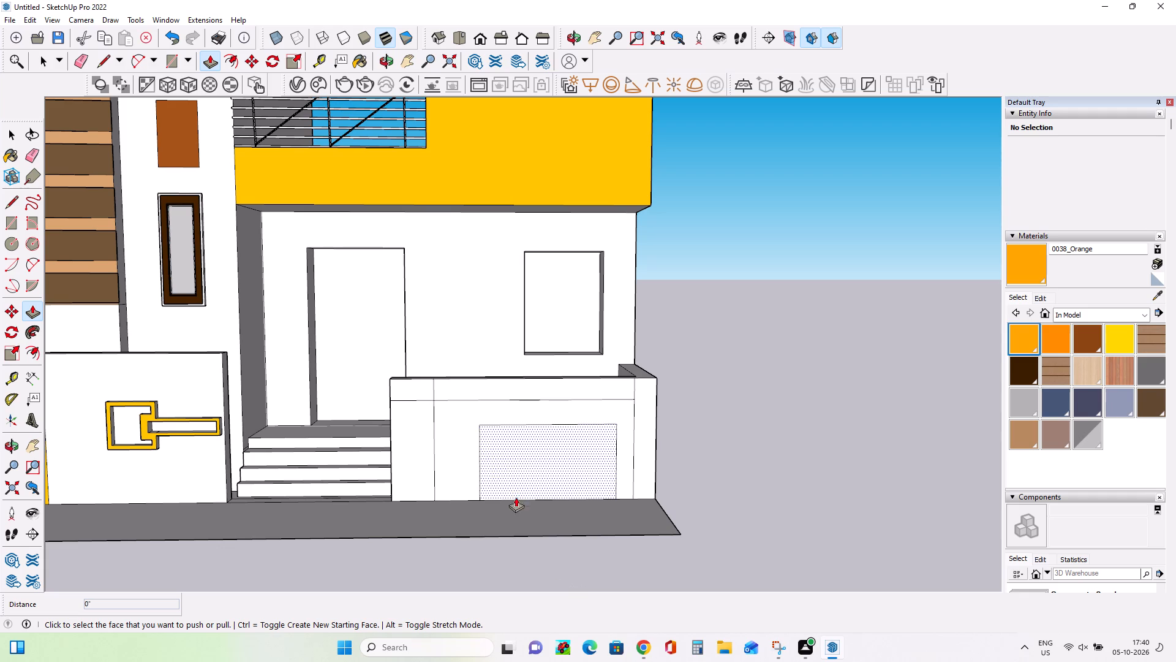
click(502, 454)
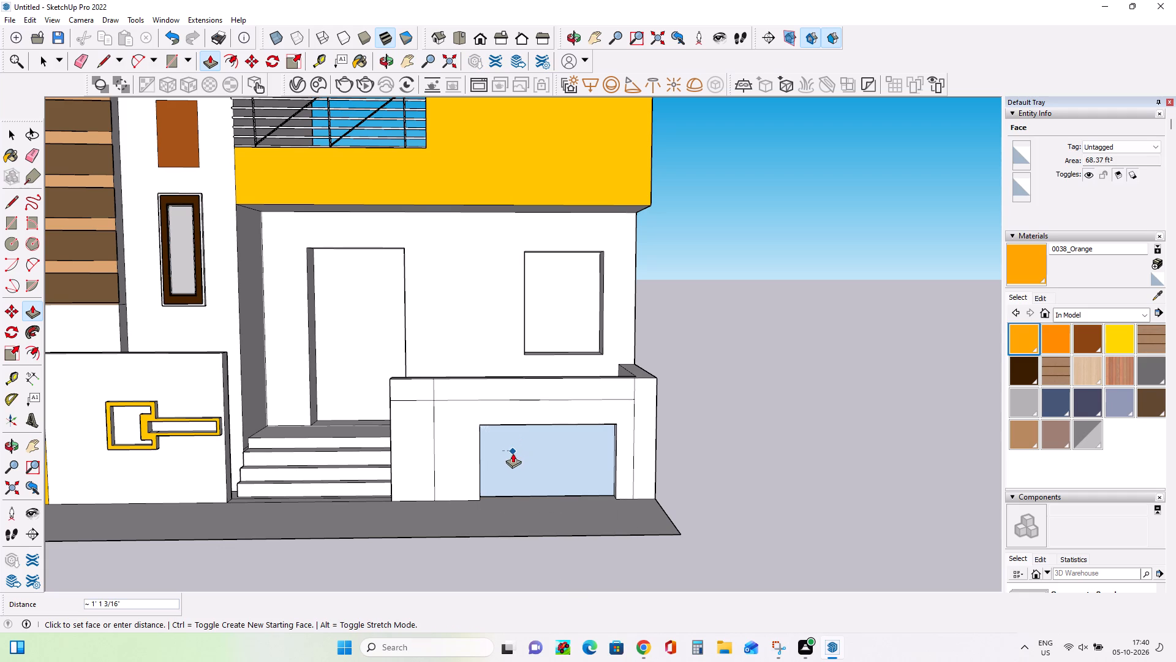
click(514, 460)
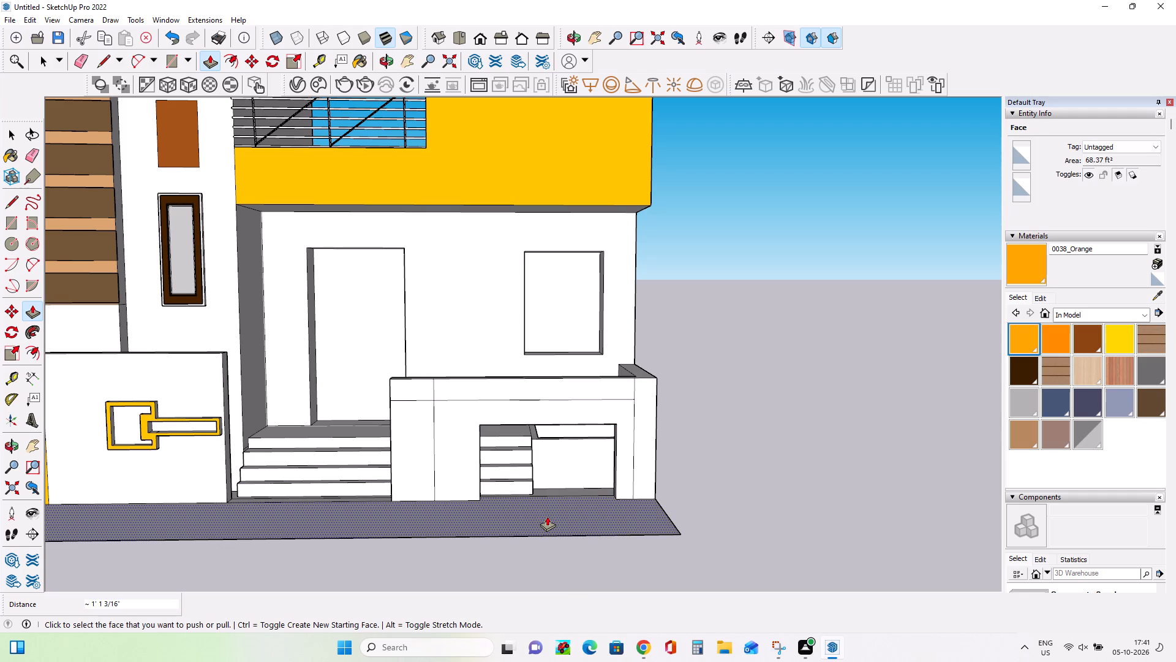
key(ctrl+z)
Push/Pull the garage door rectangle 10 1/4" into the wall.
click(543, 465)
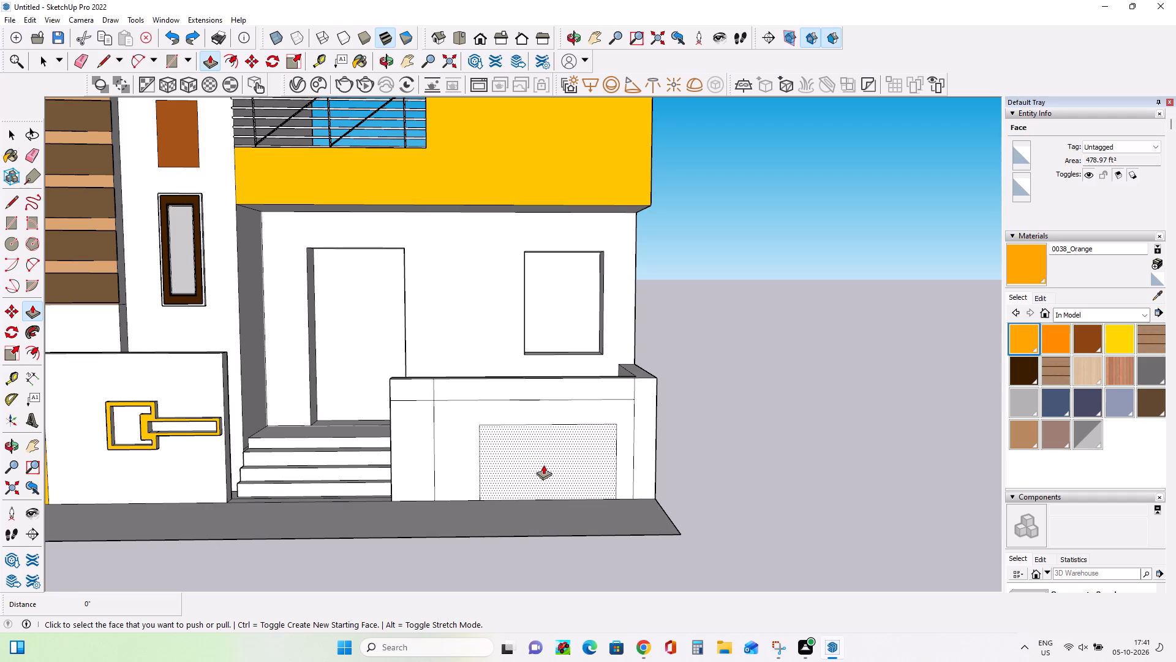
click(543, 462)
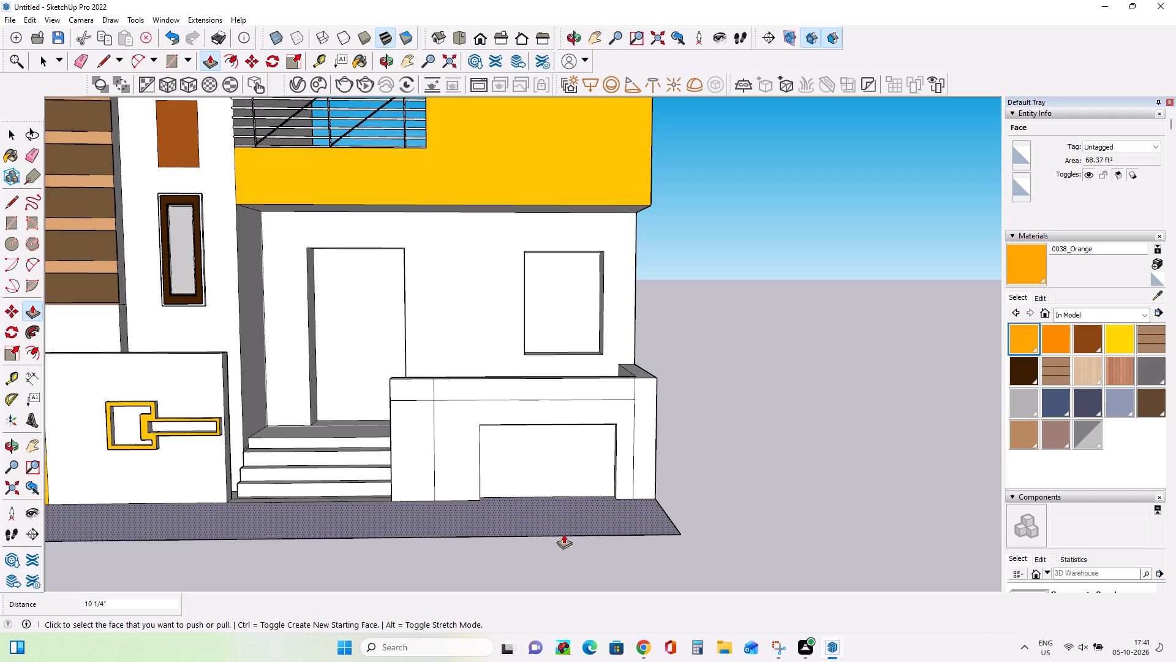
Check the garage front against the reference photo and erase the band's line segment crossing the pillar strip beside the steps.
scroll(521, 413, down, 4)
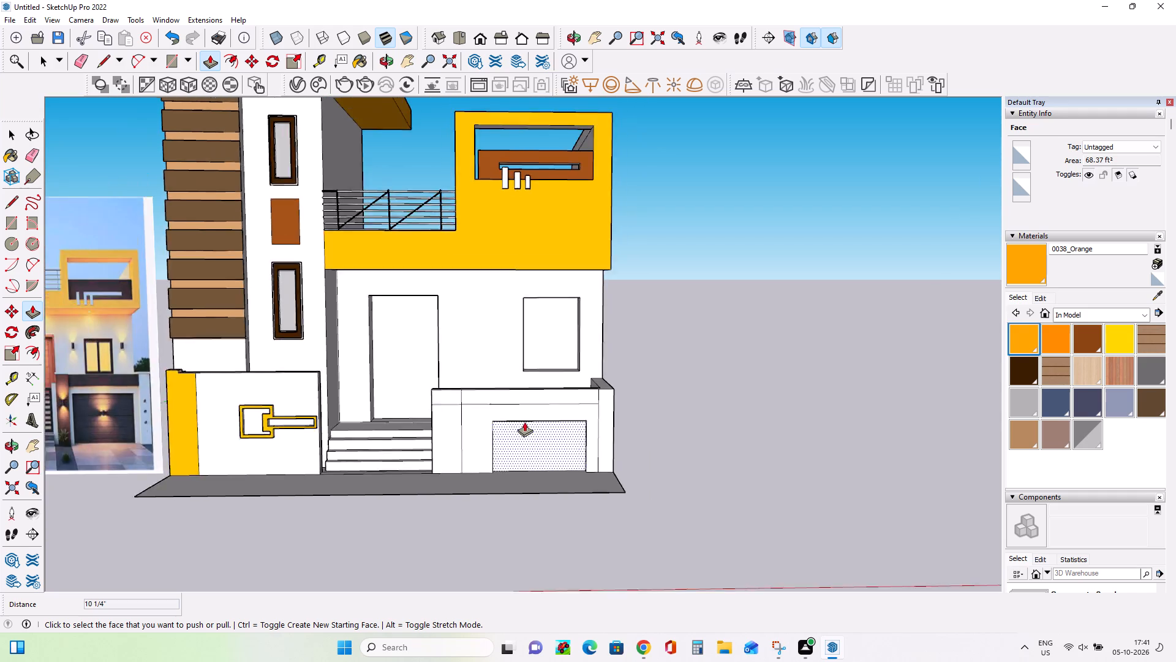
scroll(524, 422, down, 4)
scroll(414, 436, up, 4)
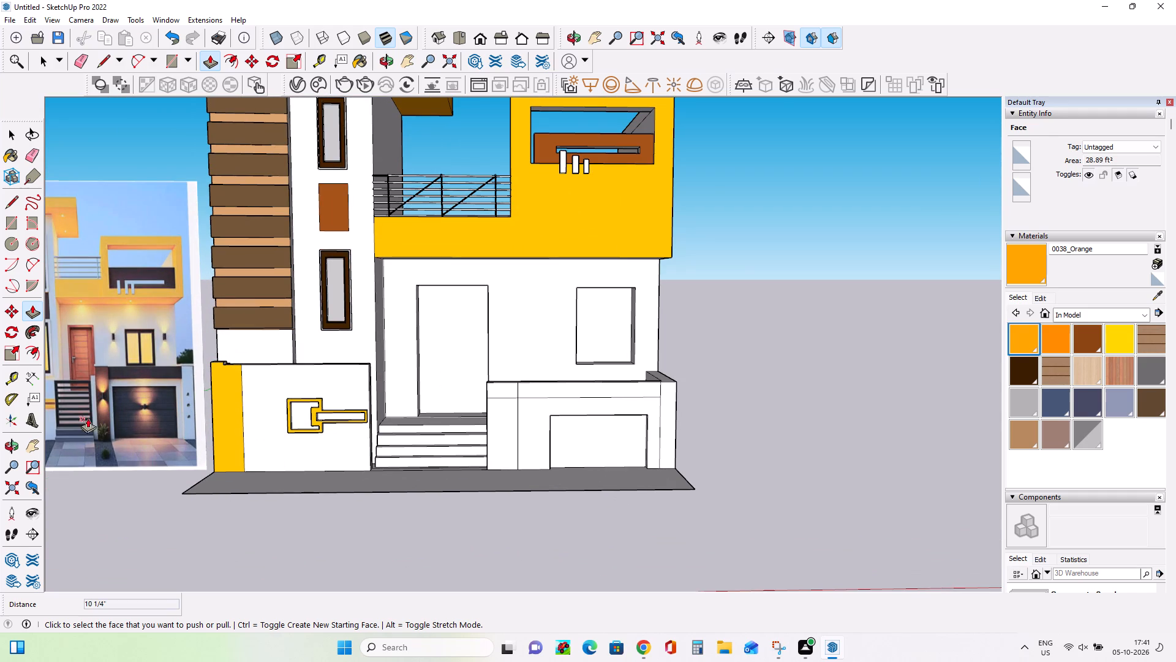
scroll(122, 374, up, 9)
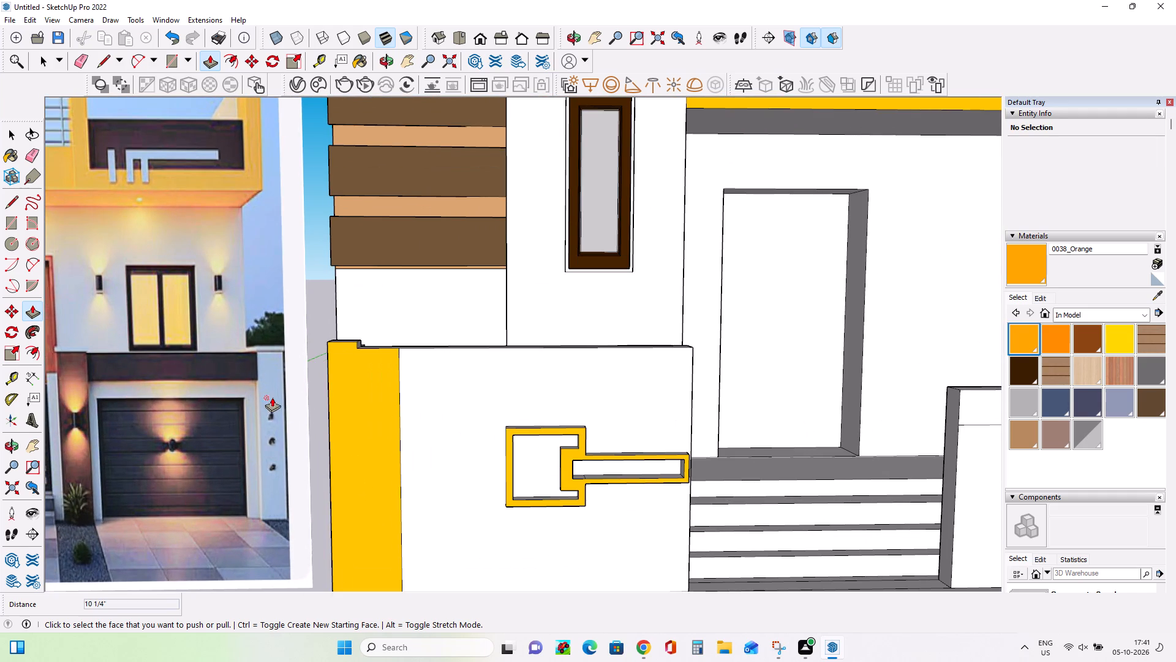
middle_drag(287, 405, 215, 397)
scroll(755, 435, down, 9)
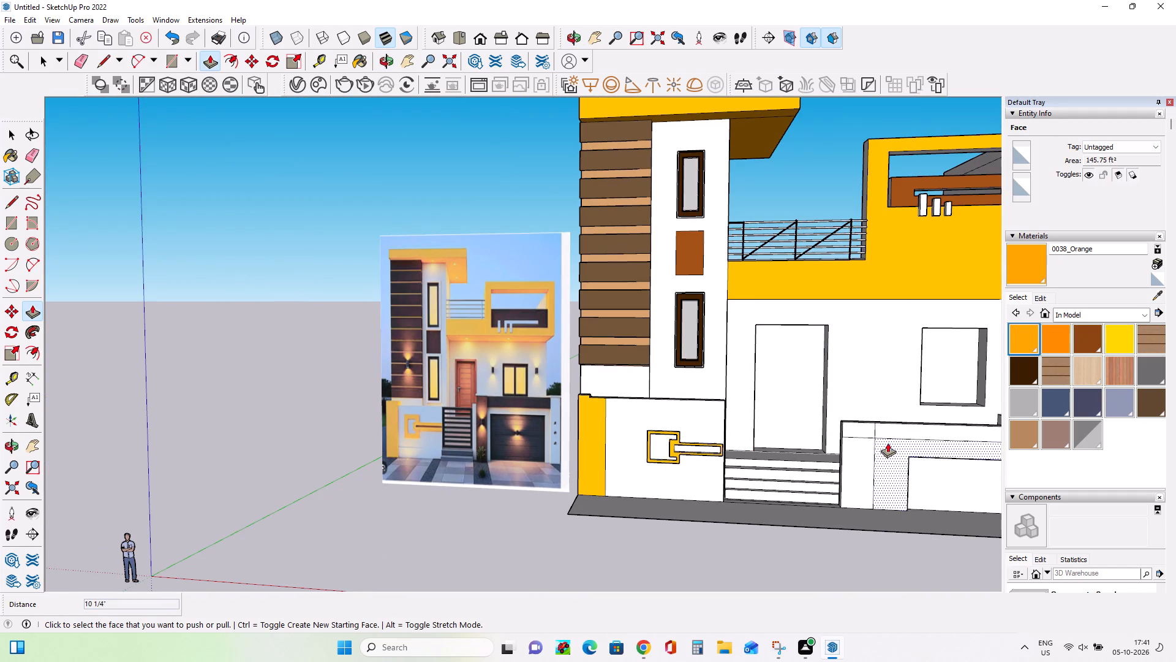
middle_drag(946, 449, 855, 467)
middle_drag(925, 484, 831, 489)
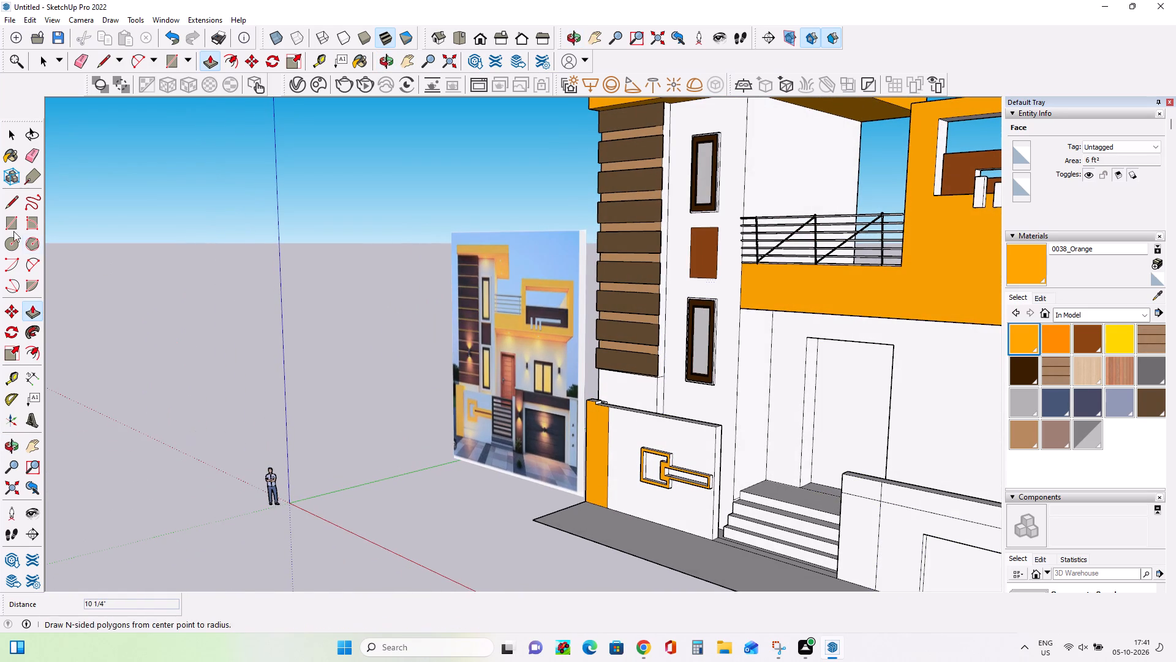
click(29, 158)
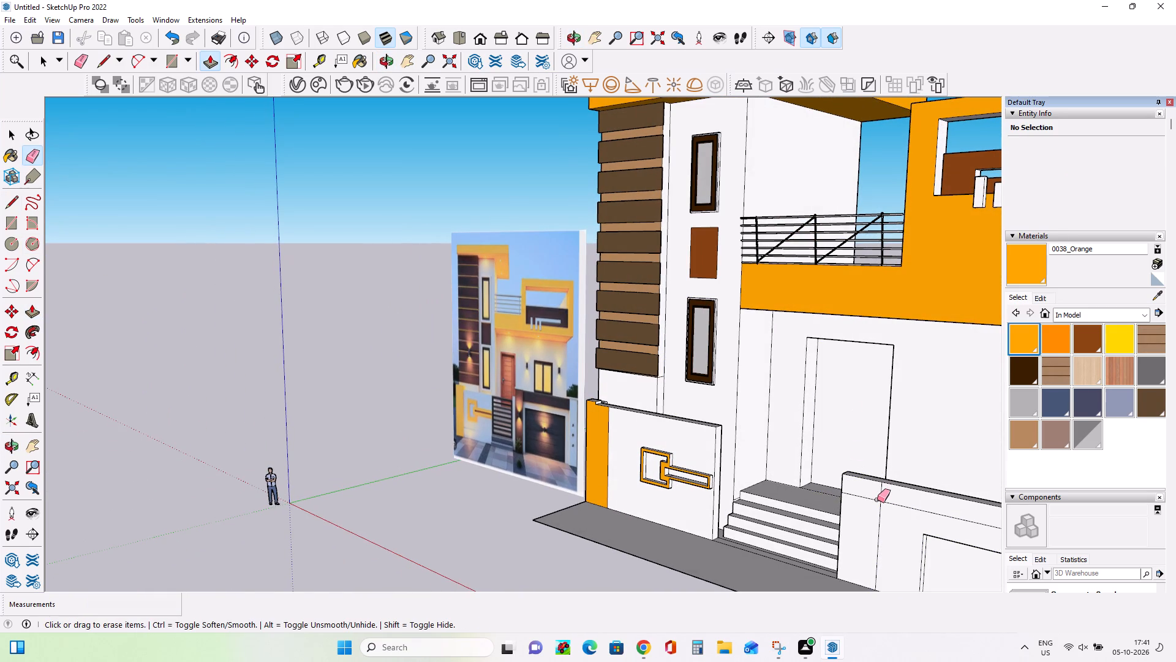
click(877, 500)
Push/Pull the full-height pillar strip beside the steps outward from the garage-side wall's front.
click(29, 315)
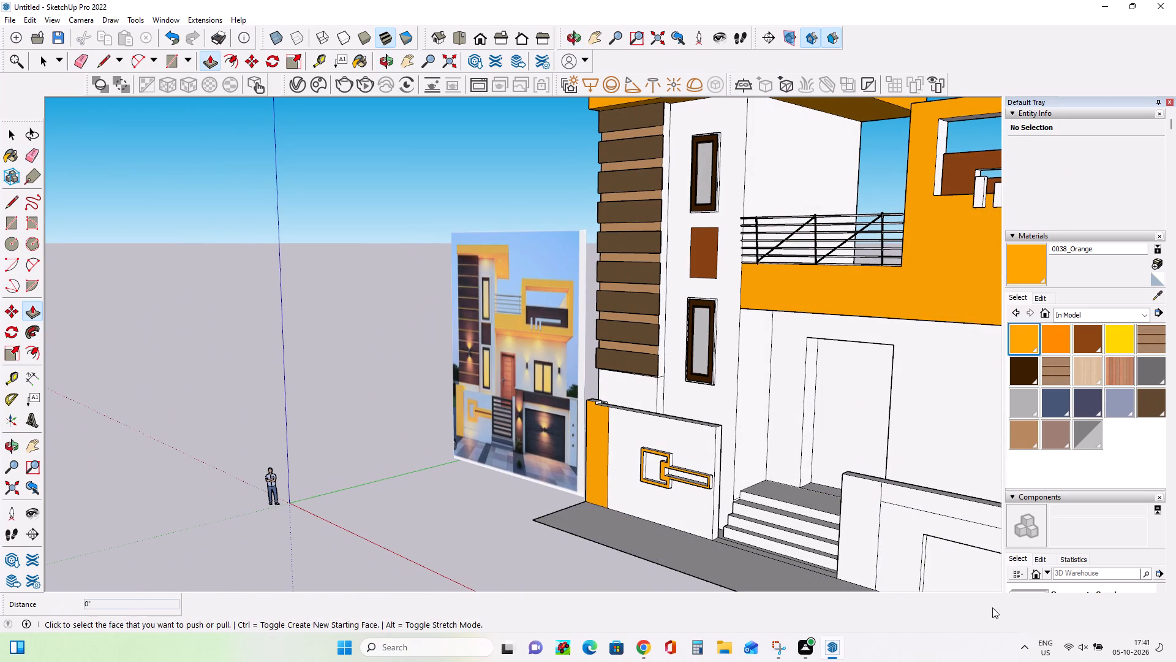
click(859, 550)
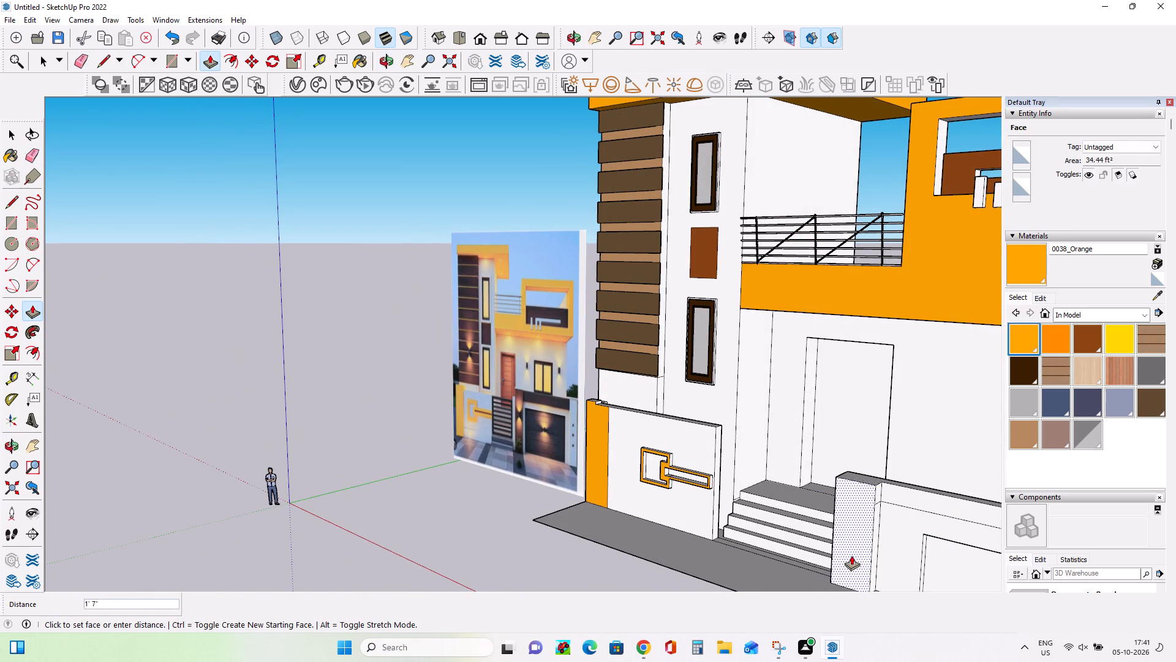
click(855, 553)
Push/Pull the top band above the garage door outward 4 15/16".
click(900, 493)
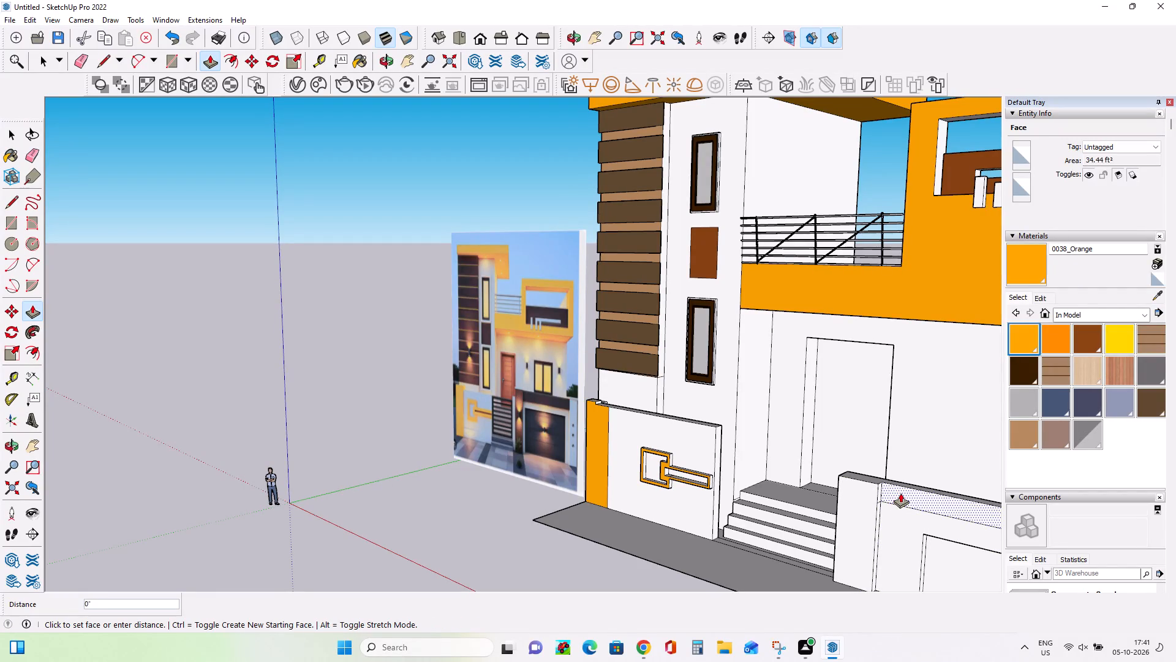
click(899, 495)
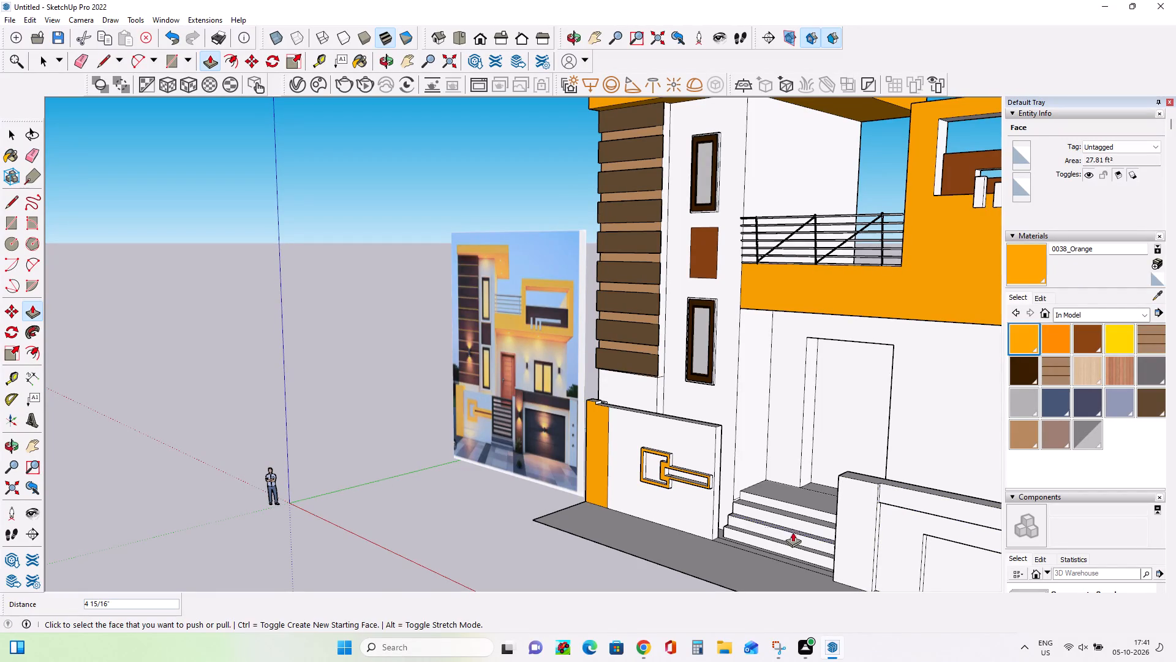
Paint the front faces of the pillar beside the steps and the top band with the brown Niraj_Shoe_Sole material.
middle_drag(797, 543, 960, 501)
scroll(834, 501, down, 7)
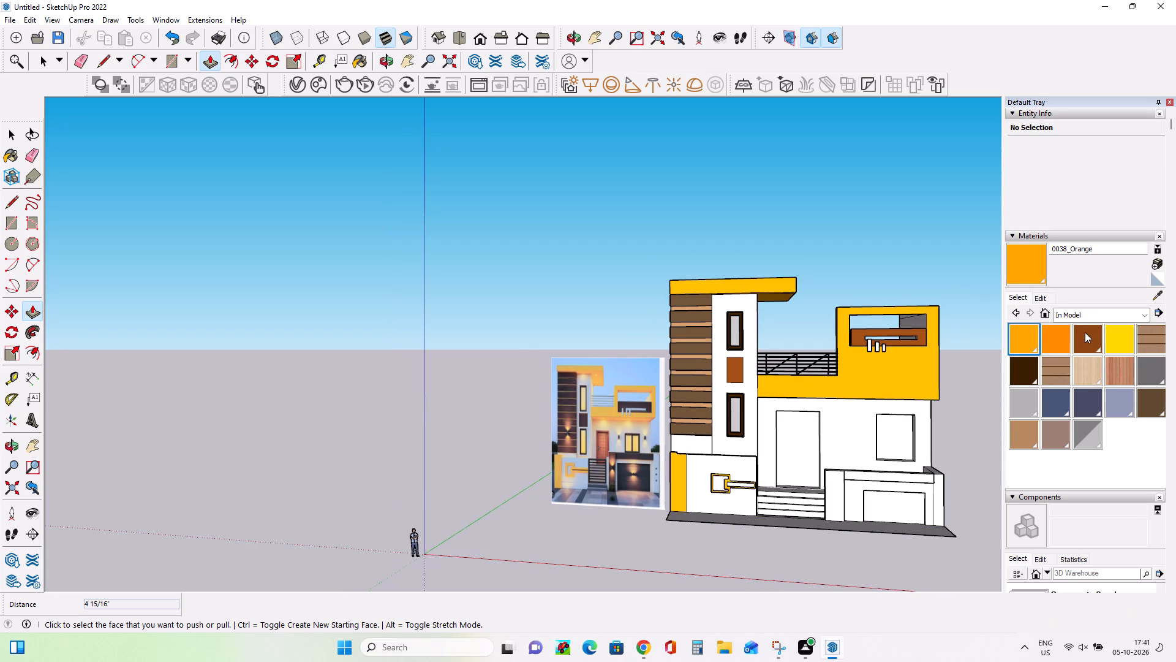
click(1147, 400)
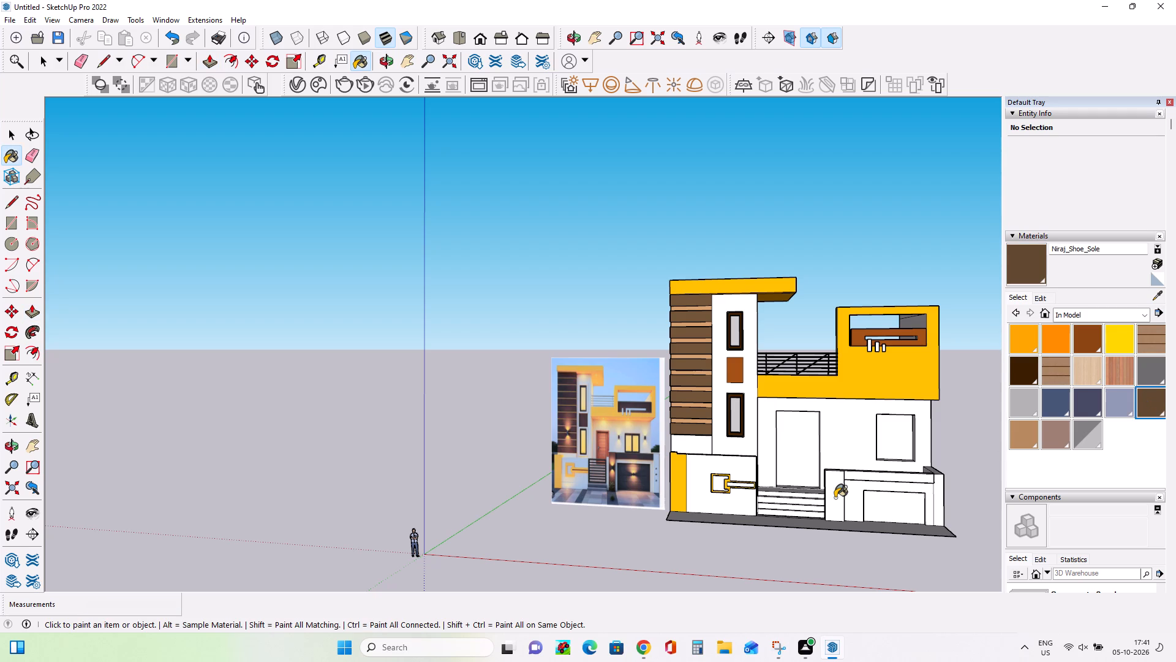
click(835, 498)
click(862, 476)
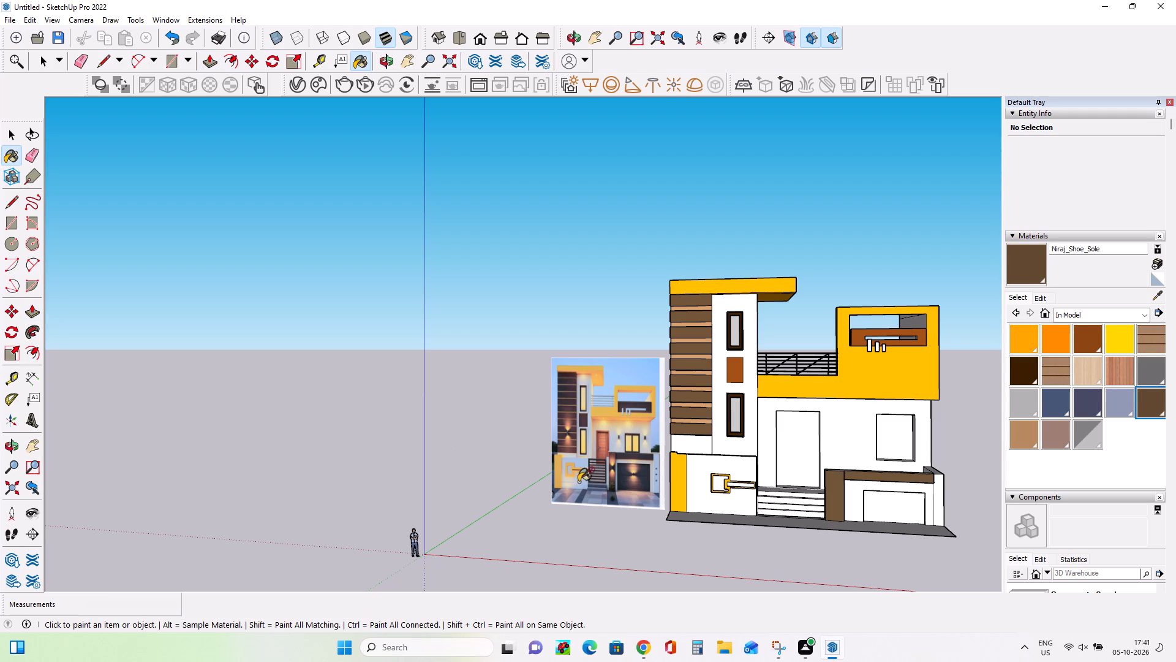
Paint the garage door face with the light brown horizontal-plank siding material from the model's materials.
scroll(845, 496, up, 3)
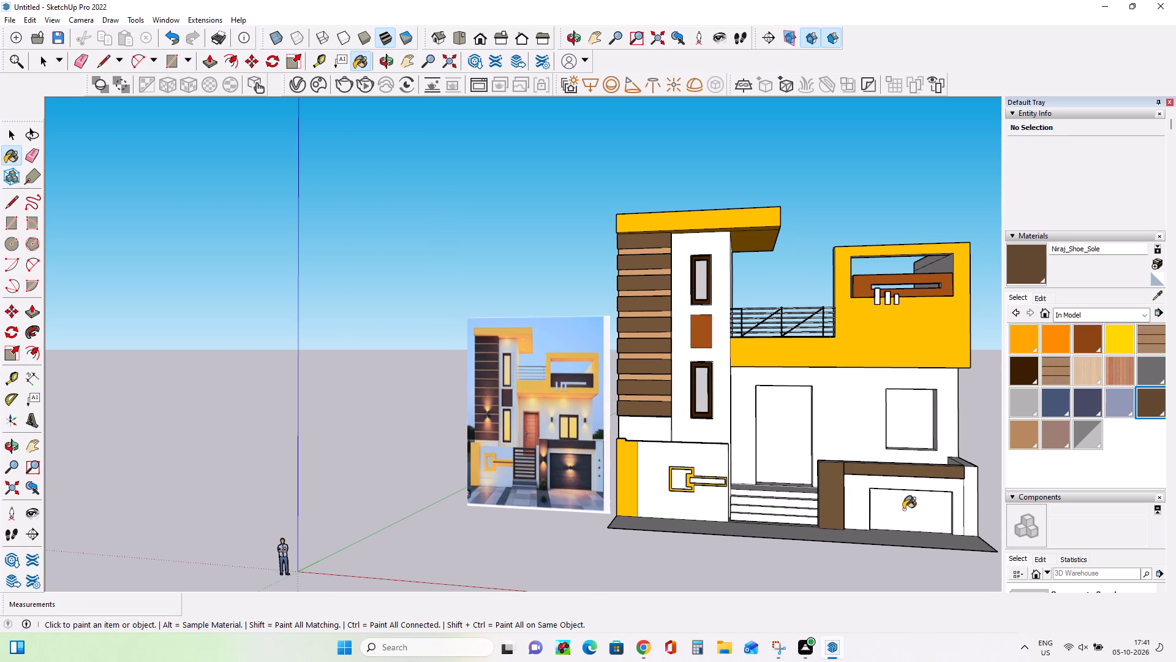
click(1053, 369)
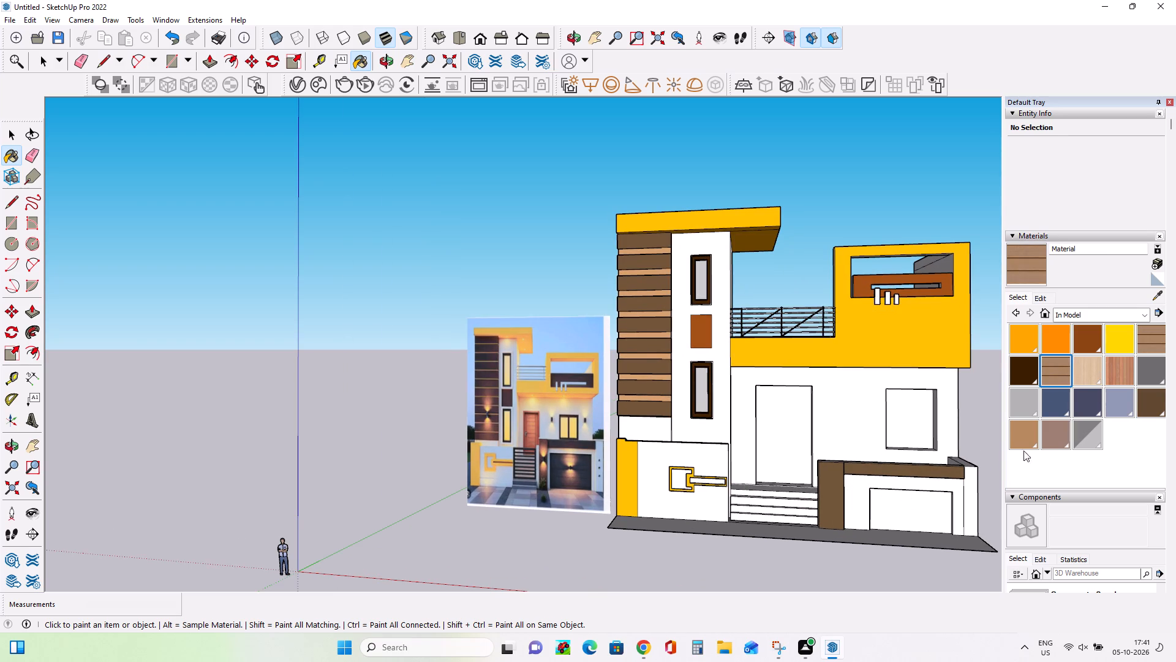
click(911, 501)
Create a new material from the plank siding, with a darker brown colour and a texture size of 3'.
scroll(940, 522, up, 6)
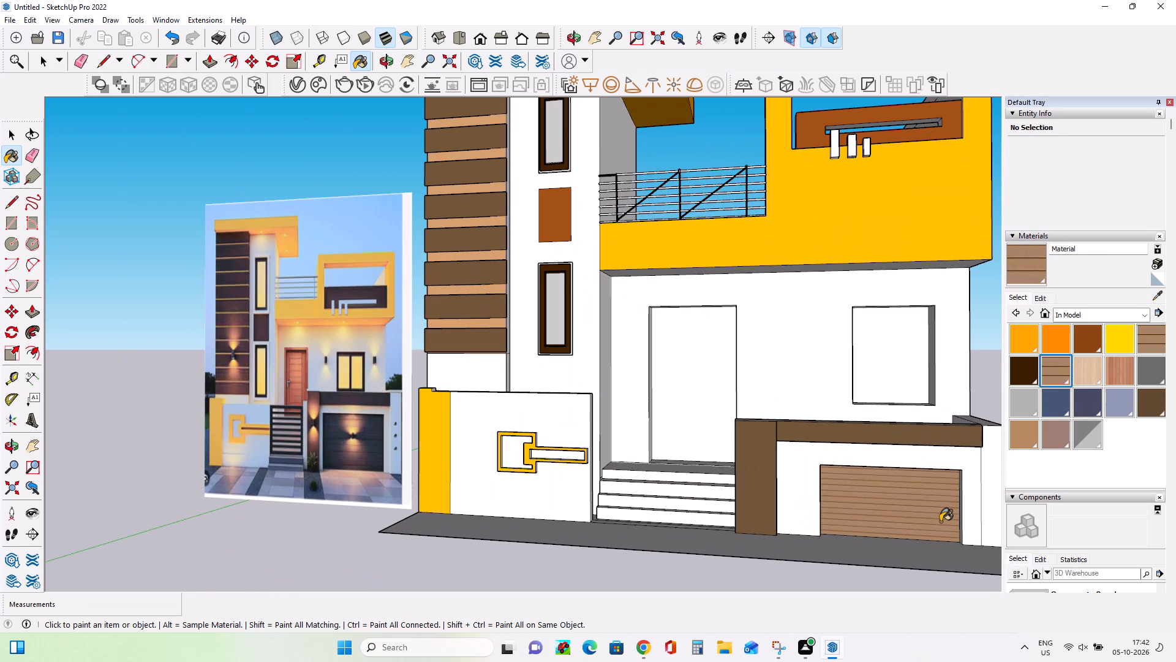
scroll(936, 542, up, 4)
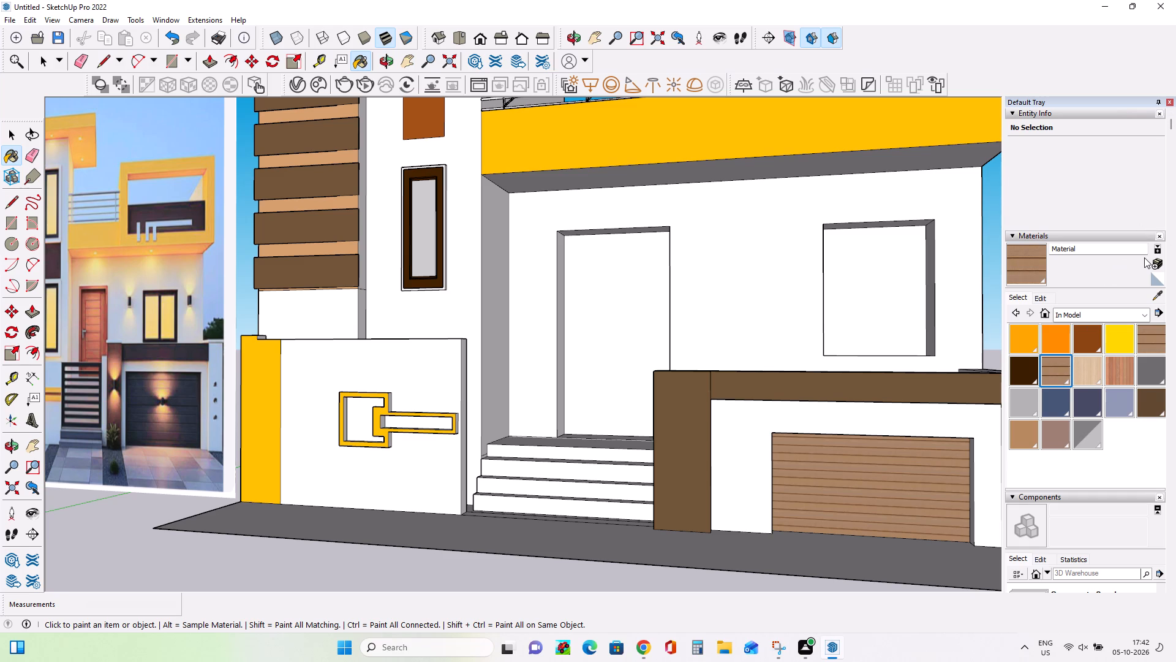
scroll(1141, 259, down, 3)
scroll(1059, 400, up, 2)
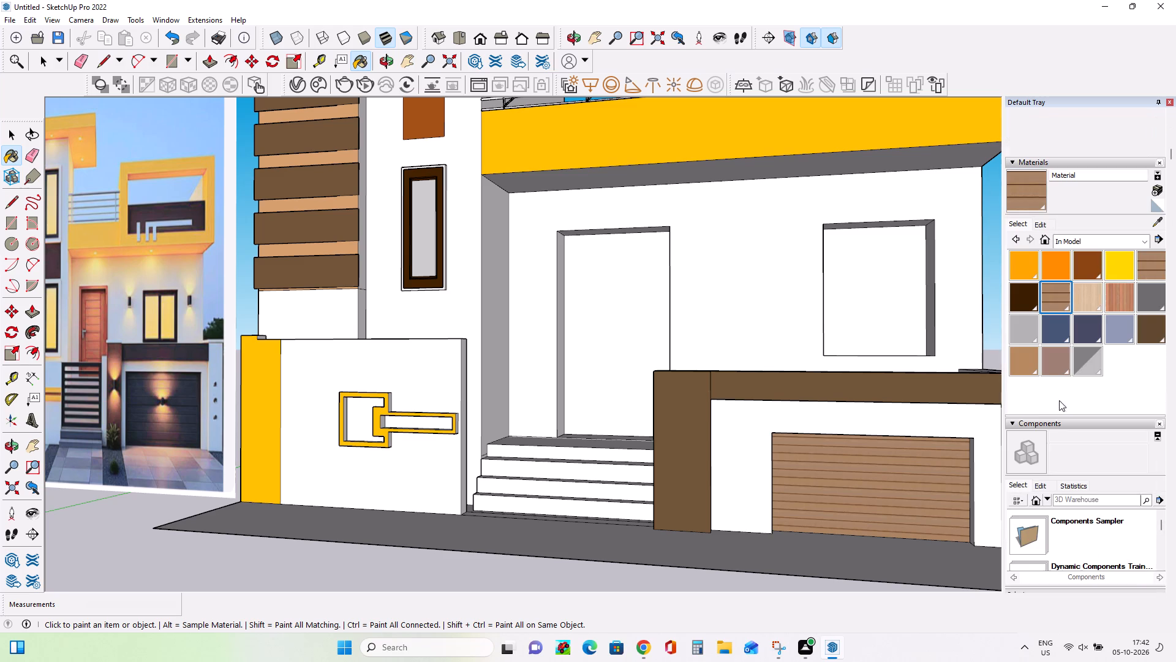
scroll(700, 381, down, 6)
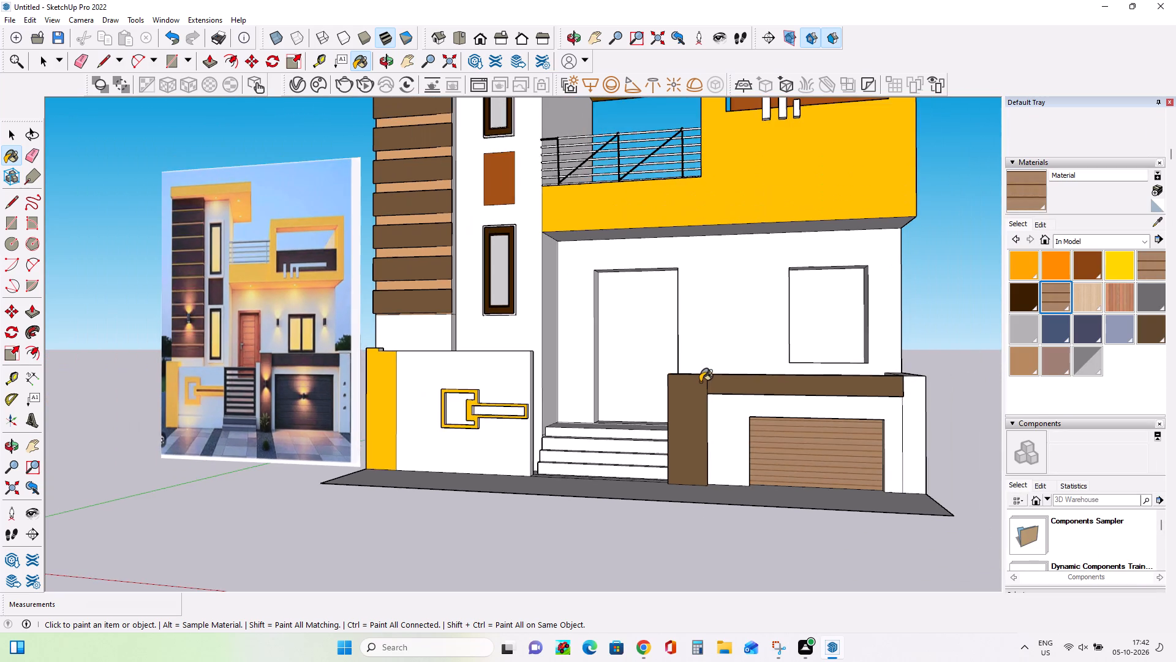
scroll(700, 382, down, 4)
middle_drag(728, 460, 795, 481)
scroll(774, 420, up, 3)
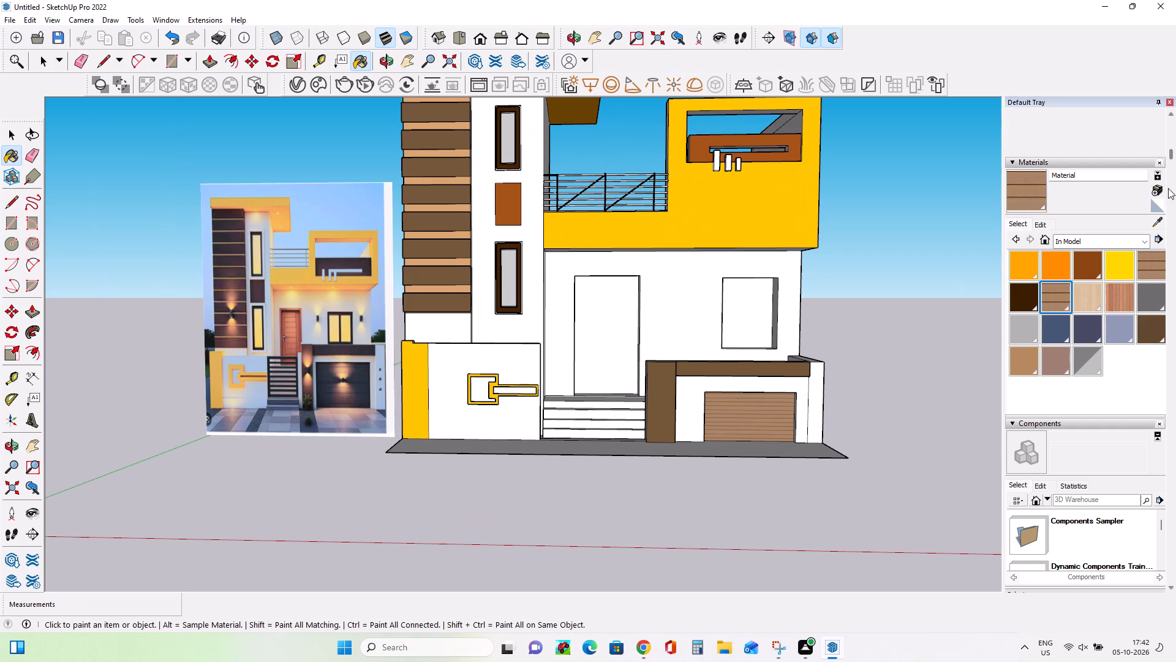
click(1154, 194)
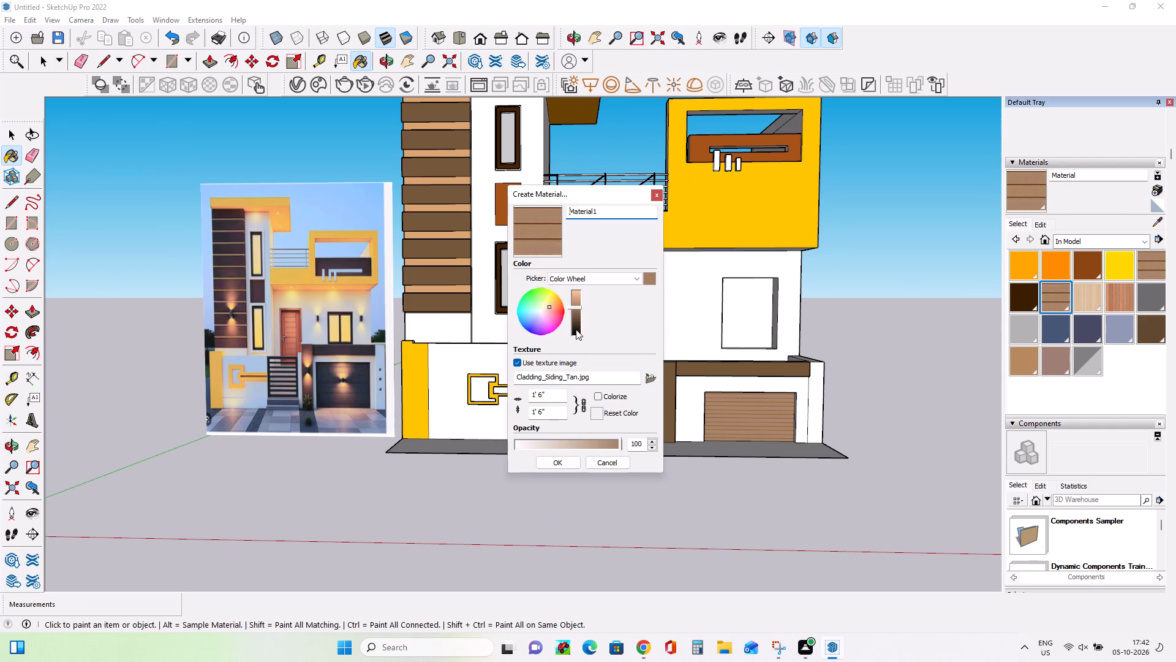
click(573, 315)
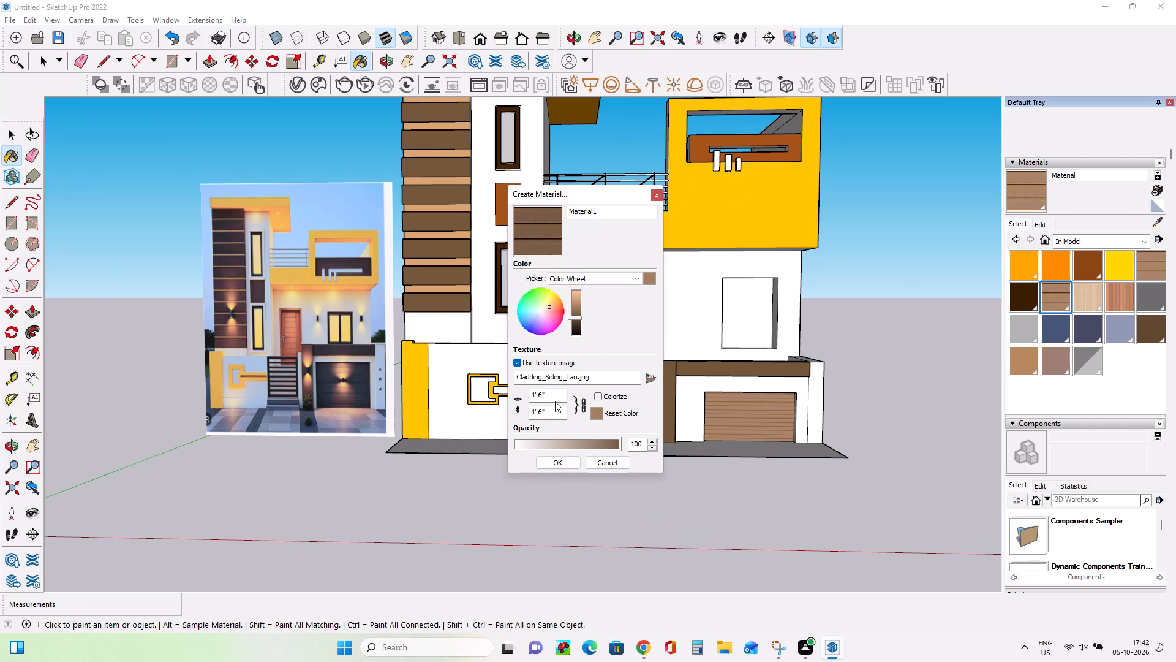
click(554, 397)
key(BackSpace)
key(BackSpace)
key(BackSpace)
key(BackSpace)
key(BackSpace)
key(BackSpace)
key(BackSpace)
key(BackSpace)
key(BackSpace)
text(3')
click(546, 463)
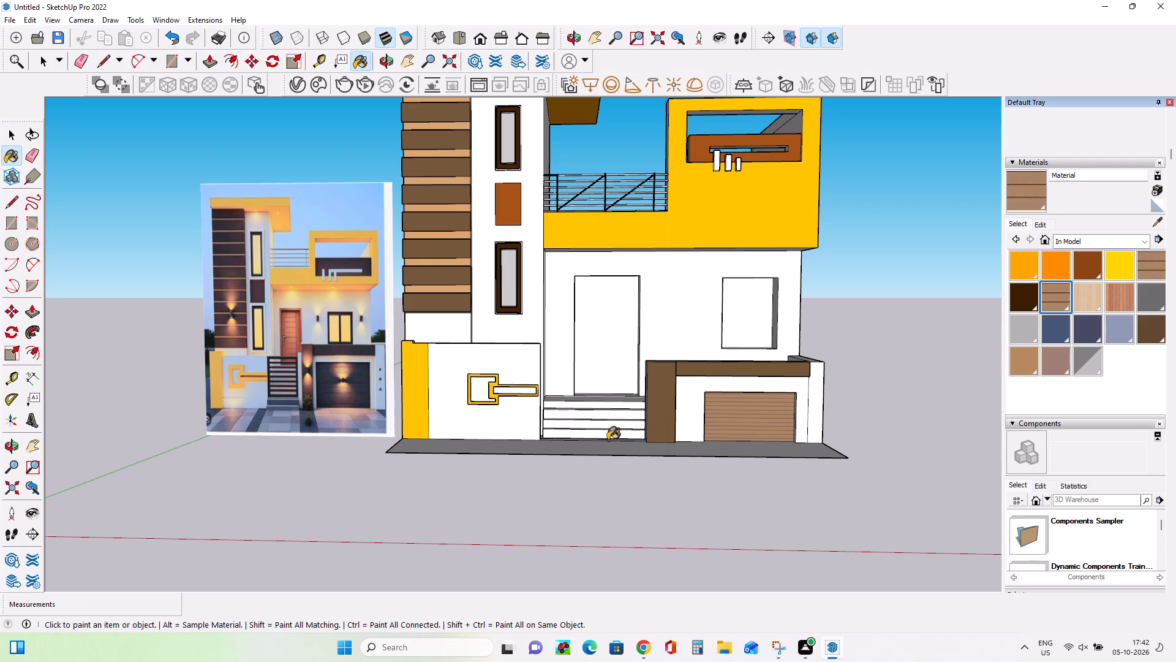
Repaint the garage door face with the new darker plank siding material.
click(748, 405)
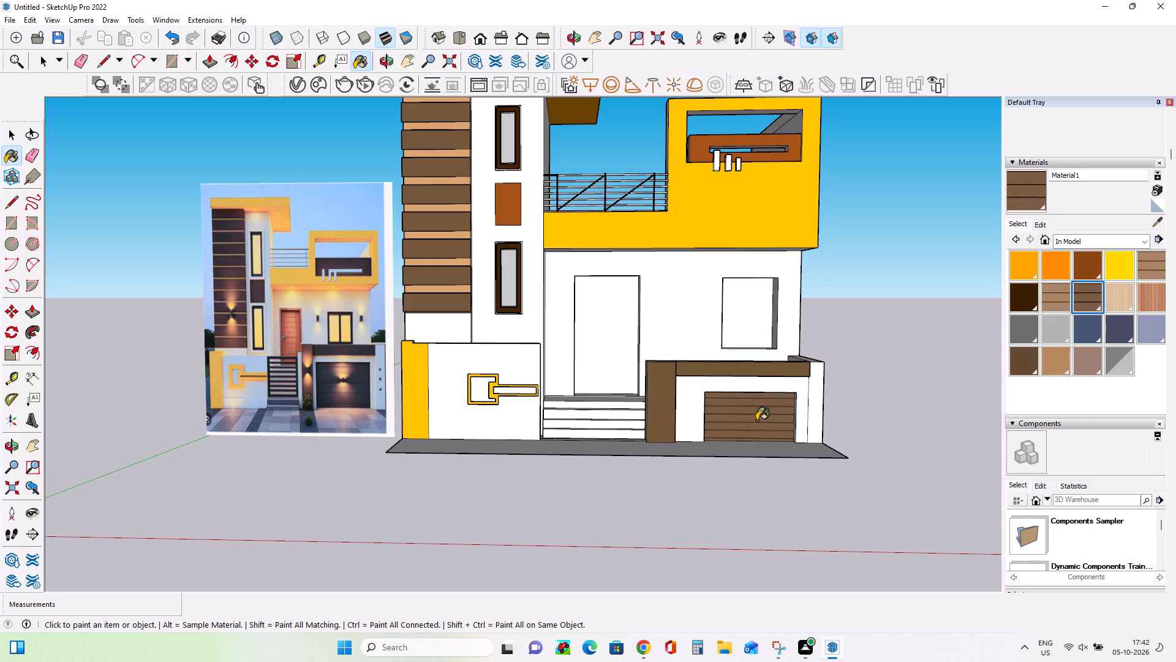
Push/Pull the narrow vertical strip at the garage wall's outer end by 4 15/16".
scroll(756, 420, up, 4)
scroll(756, 420, down, 4)
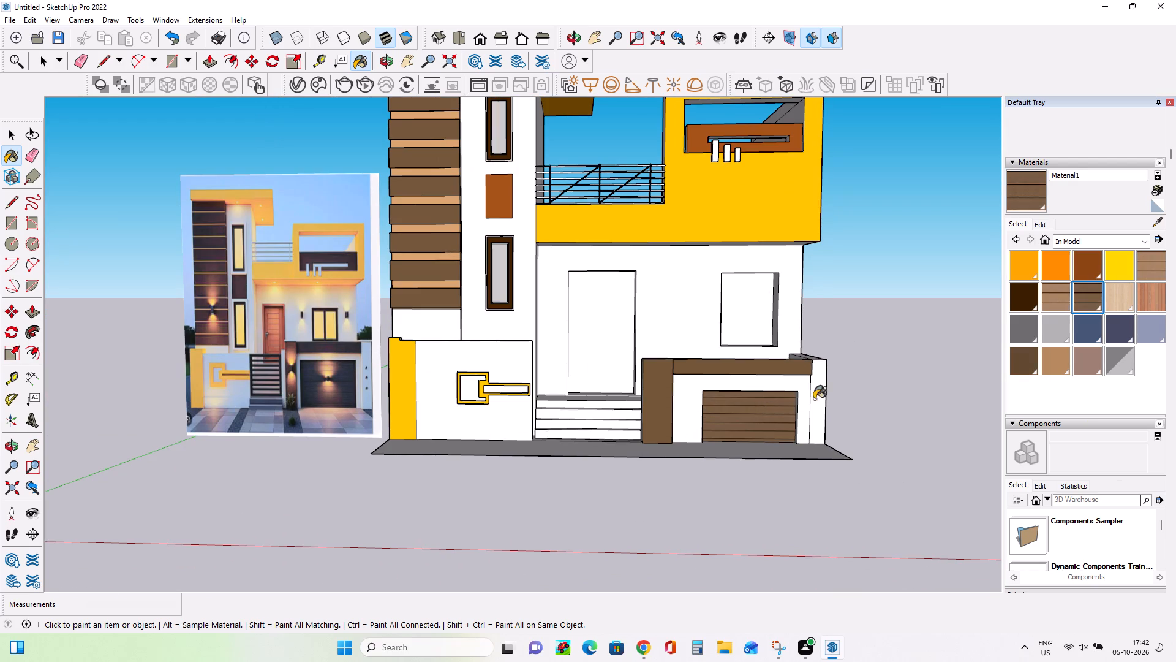
click(34, 314)
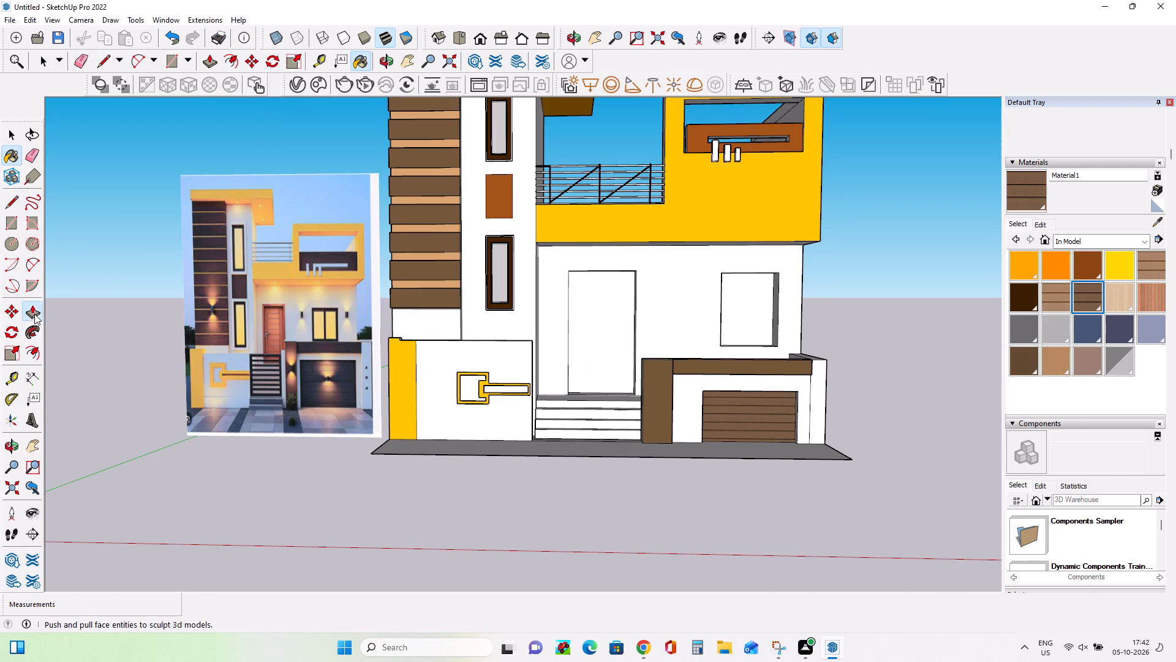
click(819, 417)
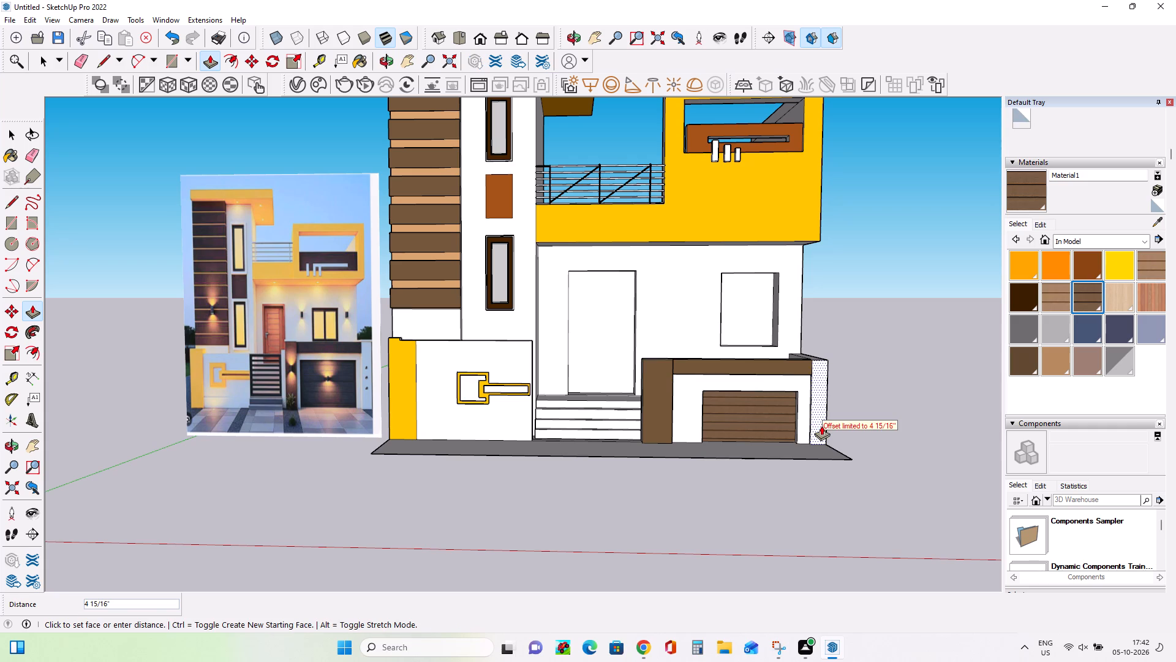
click(821, 425)
Push/Pull the end face of the yellow motif's horizontal bar about 2 1/2" to reach the boundary wall's edge beside the steps.
middle_drag(818, 436, 754, 456)
scroll(704, 453, up, 3)
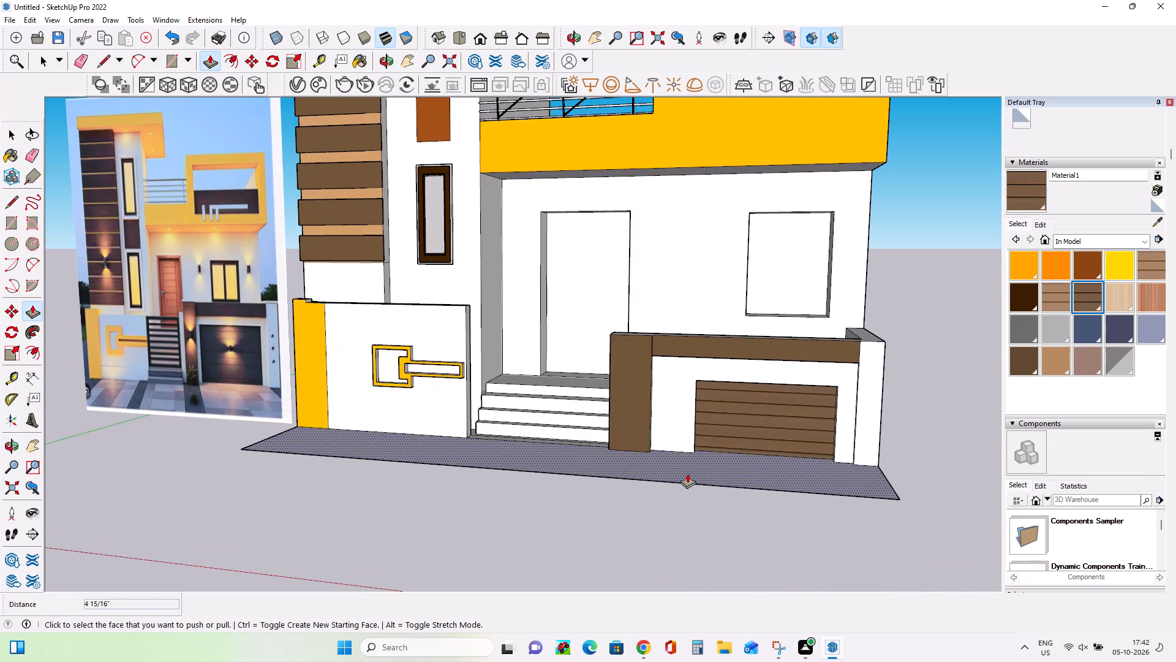
middle_drag(687, 473, 782, 474)
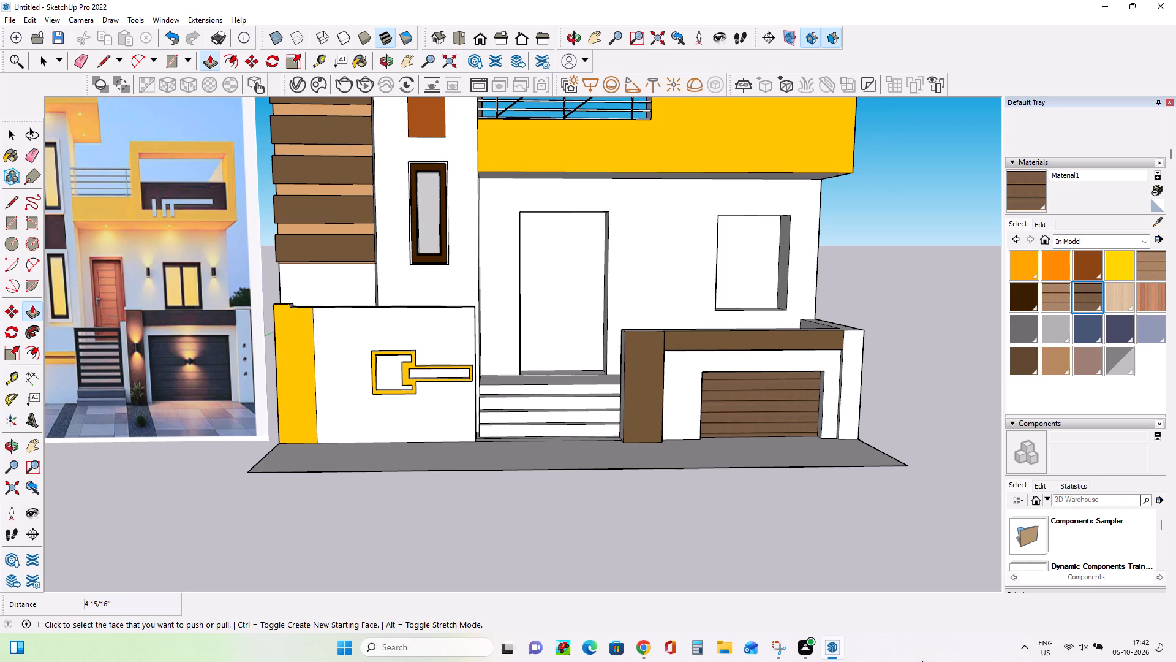
scroll(541, 429, down, 4)
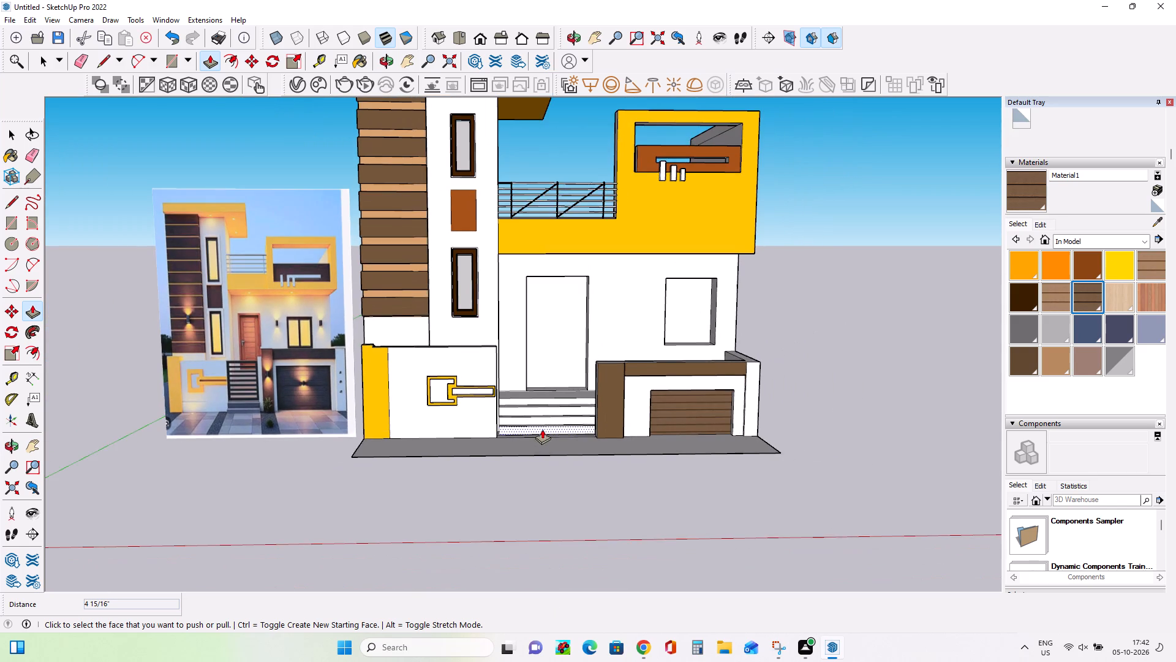
scroll(542, 429, down, 2)
middle_drag(542, 430, 489, 420)
scroll(555, 416, up, 2)
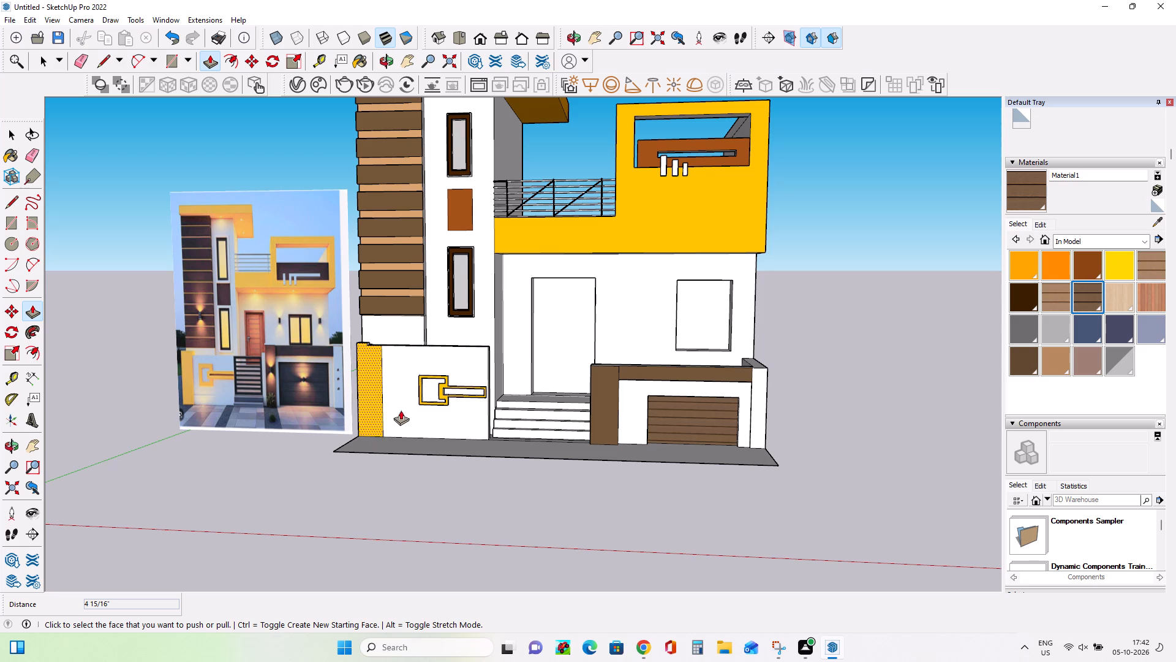
scroll(458, 414, up, 1)
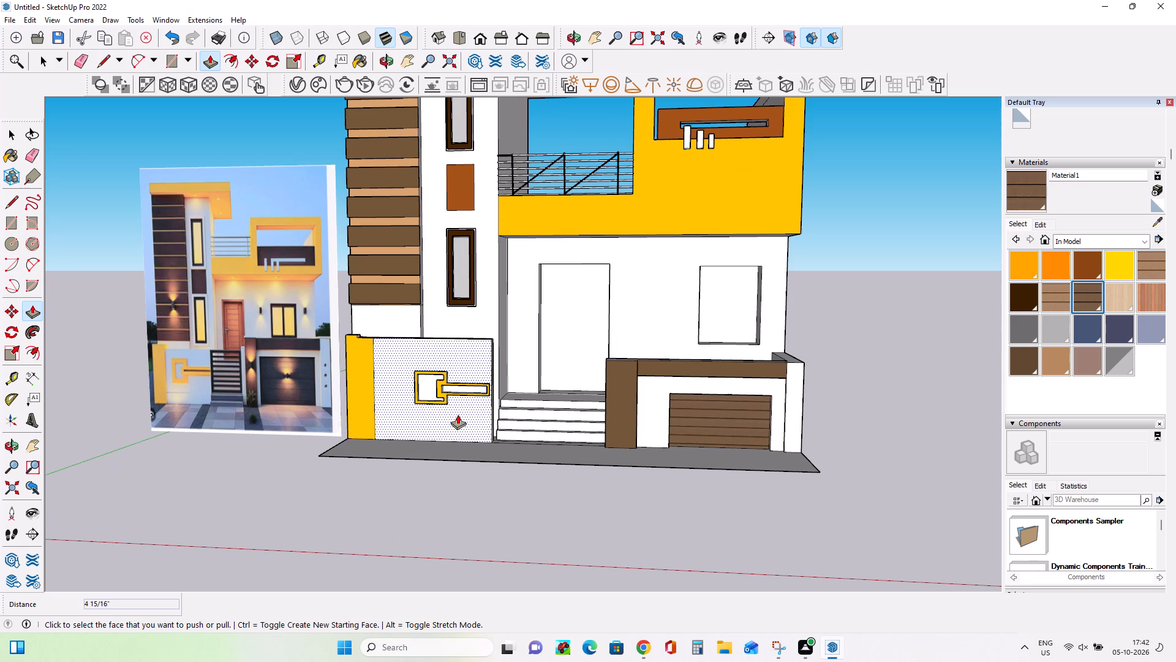
scroll(458, 414, up, 2)
scroll(502, 362, up, 11)
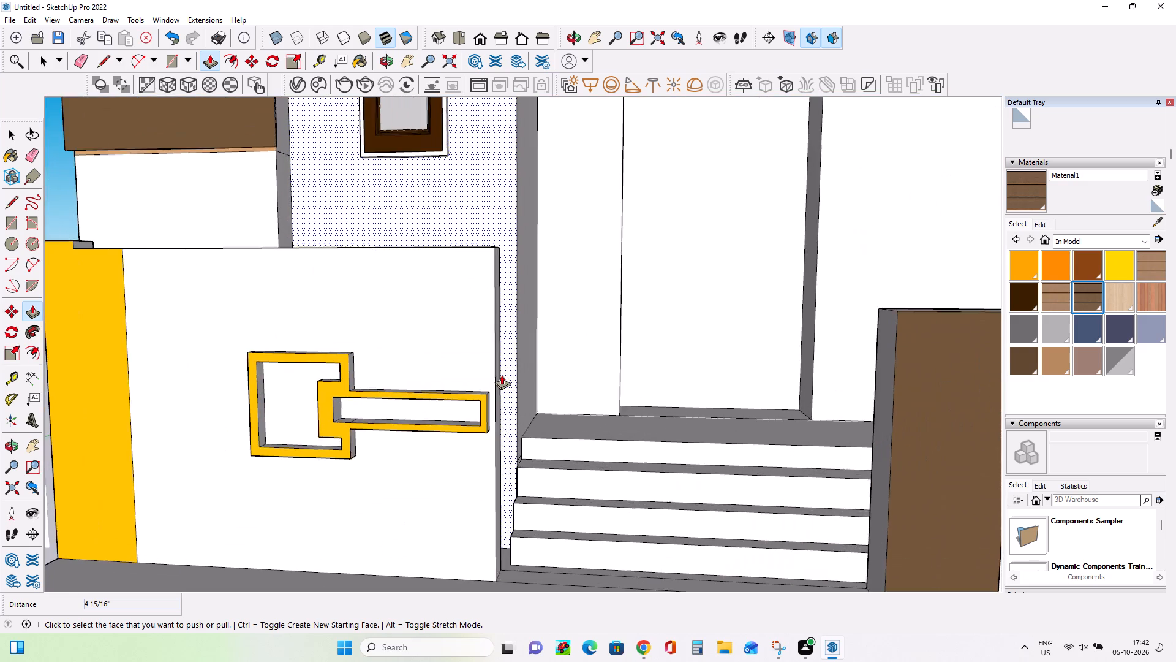
scroll(502, 375, up, 4)
middle_drag(498, 407, 421, 432)
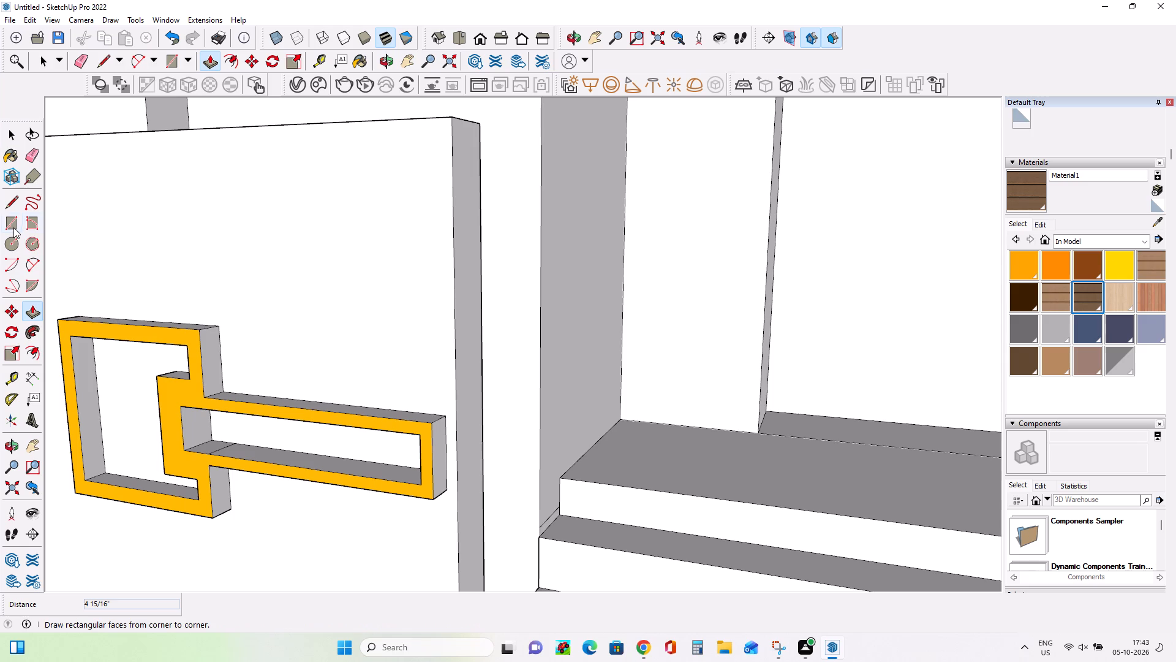
click(12, 224)
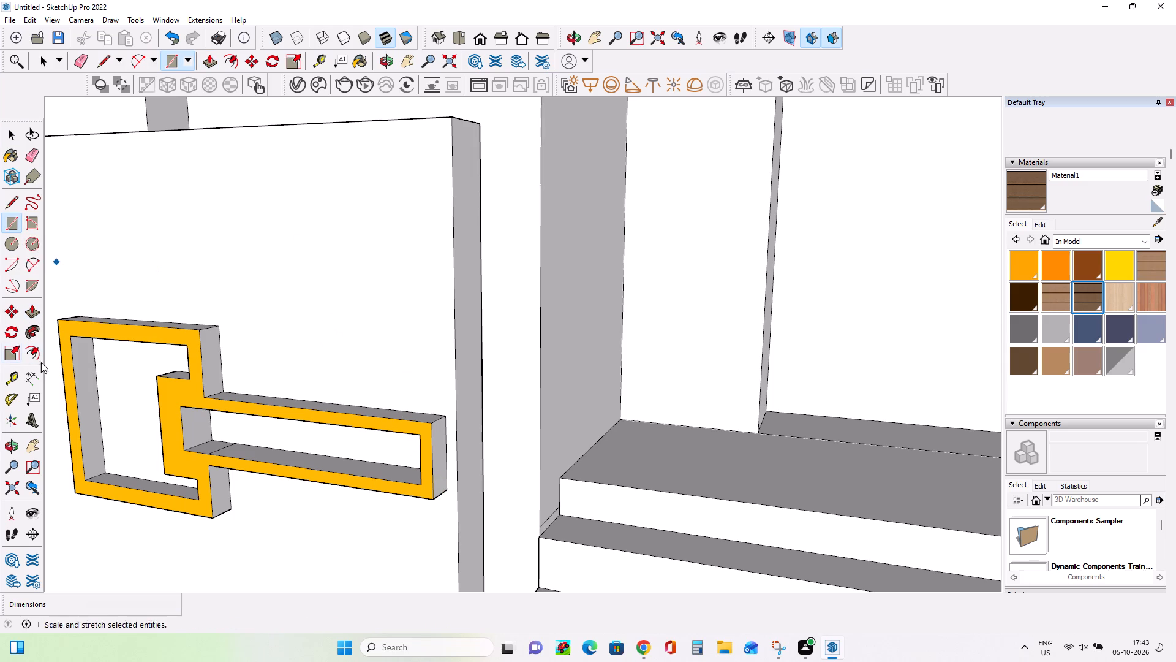
click(33, 308)
click(440, 473)
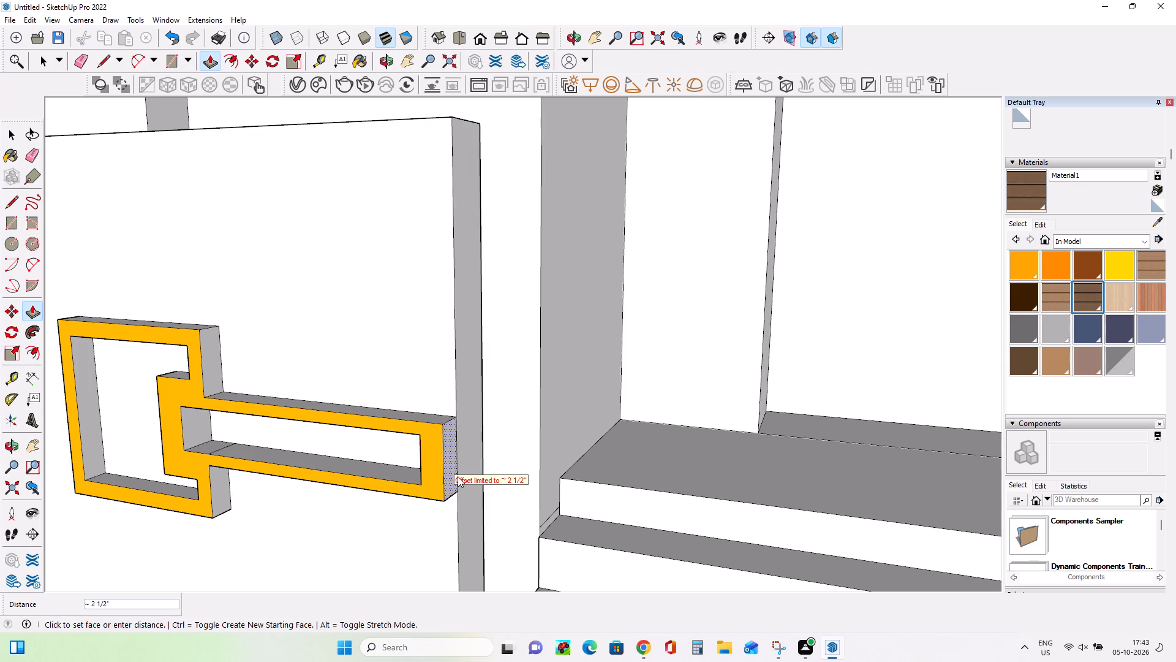
click(458, 476)
middle_drag(378, 474, 503, 452)
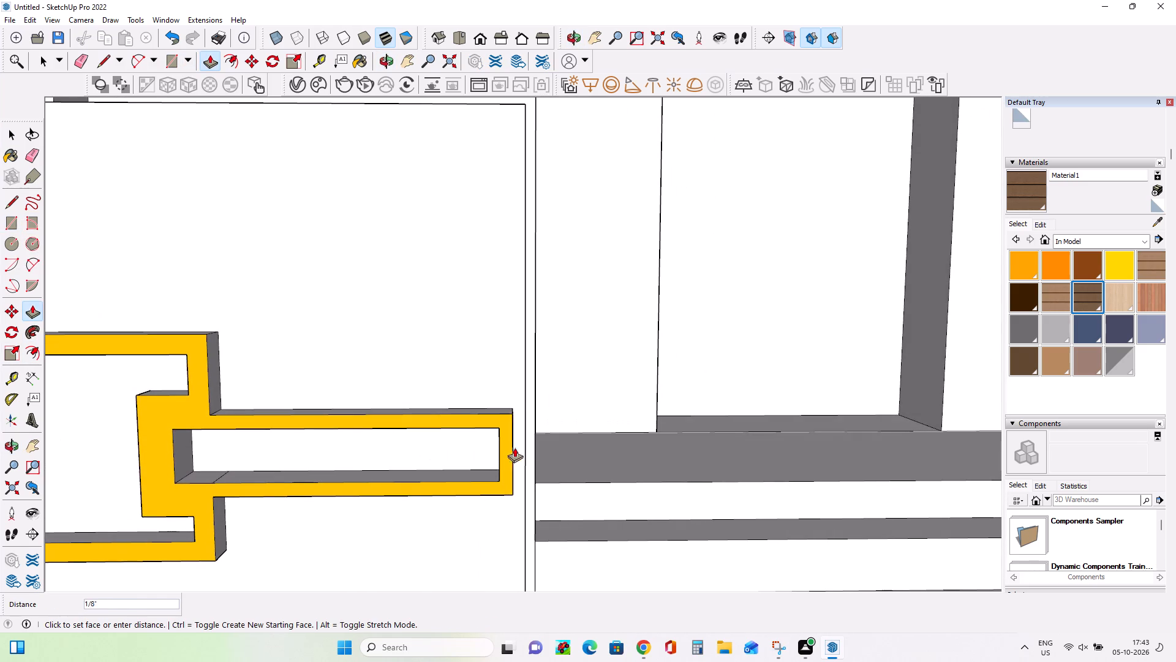
click(526, 447)
Push/Pull the inner end face of the yellow bar's slot 1 15/16" toward the wall's edge.
middle_drag(445, 471, 590, 451)
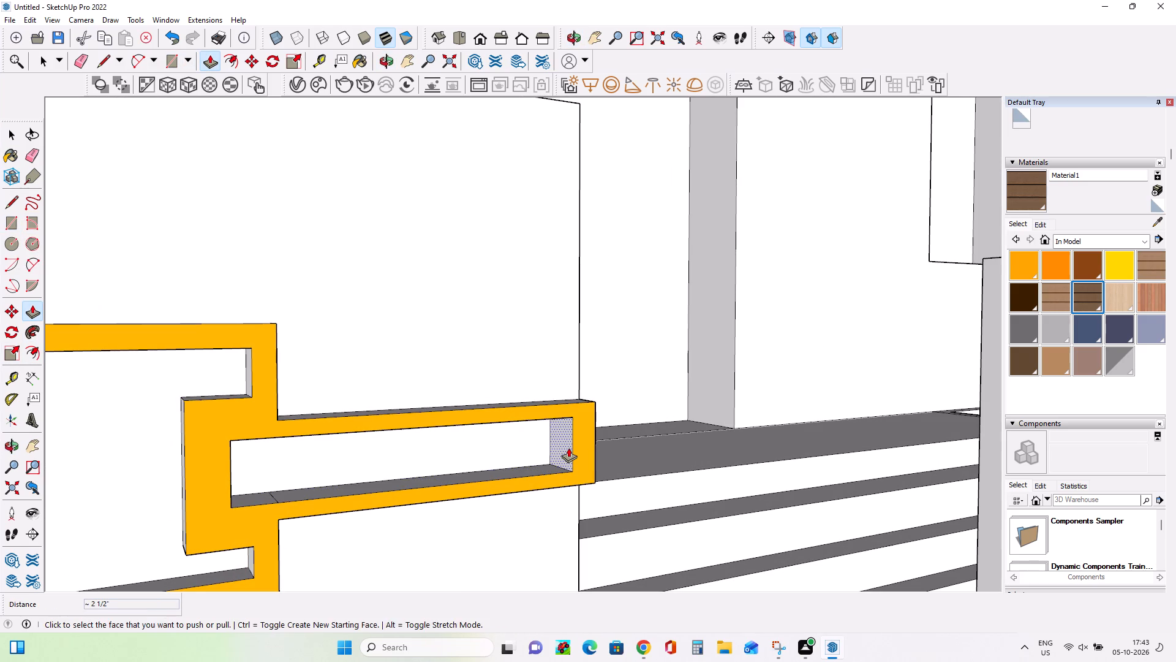
click(568, 447)
click(576, 444)
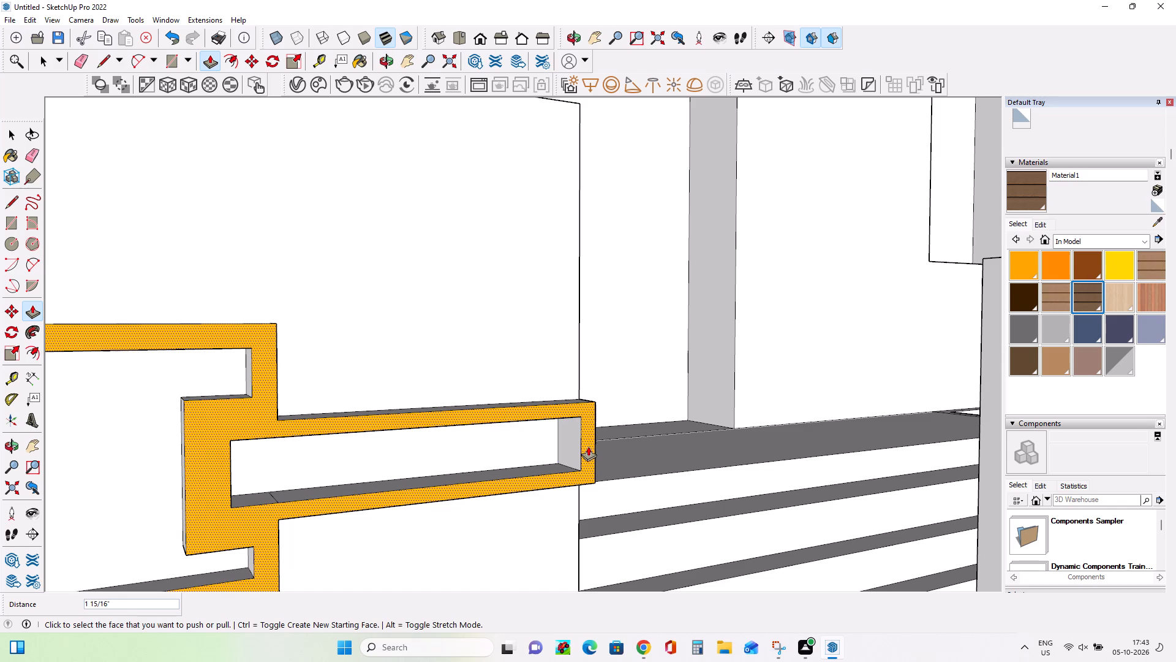
Draw two horizontal lines, each about 3 3/8" long, across the yellow bar's end from the slot corners to its outer edge.
scroll(584, 448, down, 8)
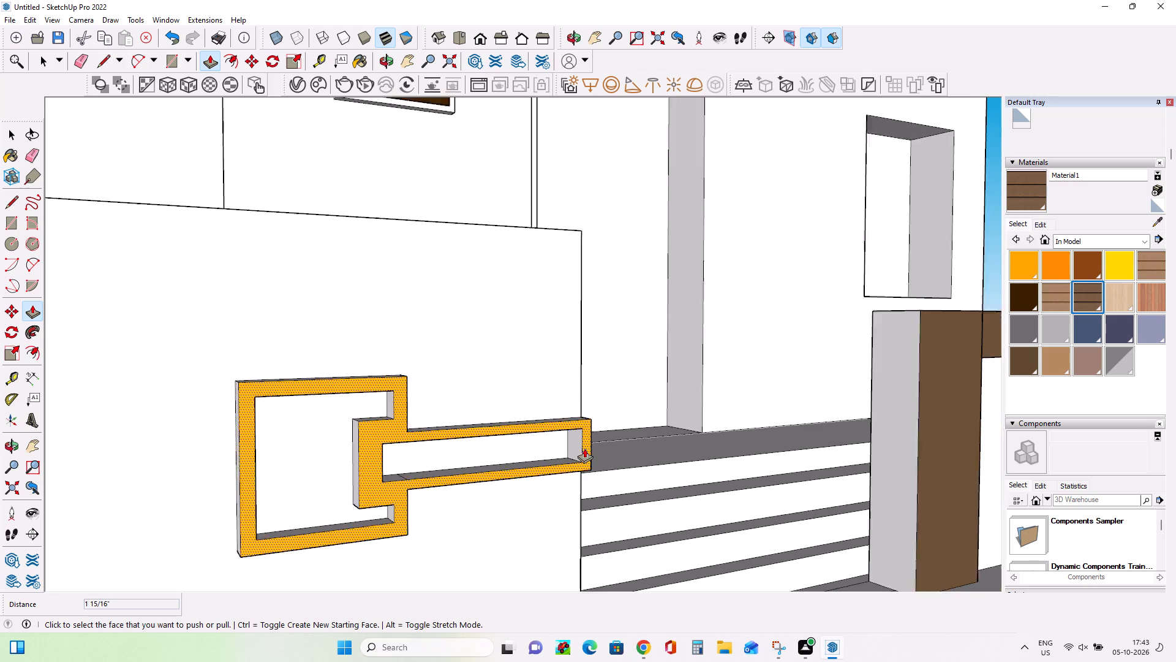
scroll(584, 448, down, 6)
scroll(654, 480, up, 1)
middle_drag(655, 480, 571, 487)
scroll(599, 478, down, 3)
scroll(527, 493, down, 4)
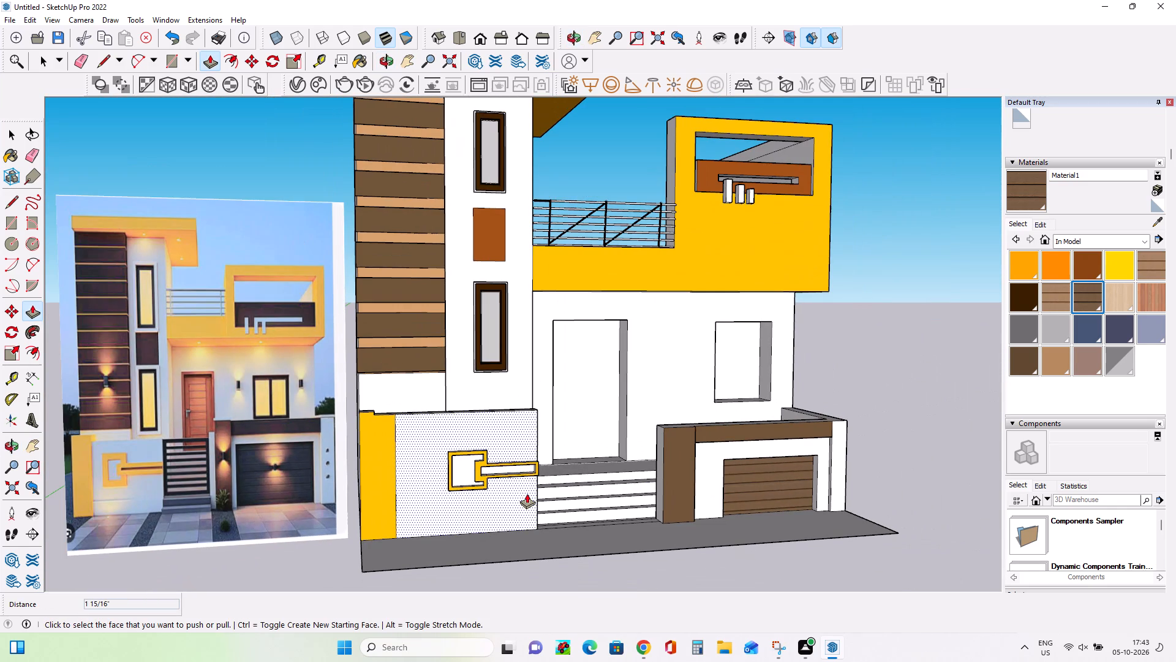
scroll(527, 493, up, 1)
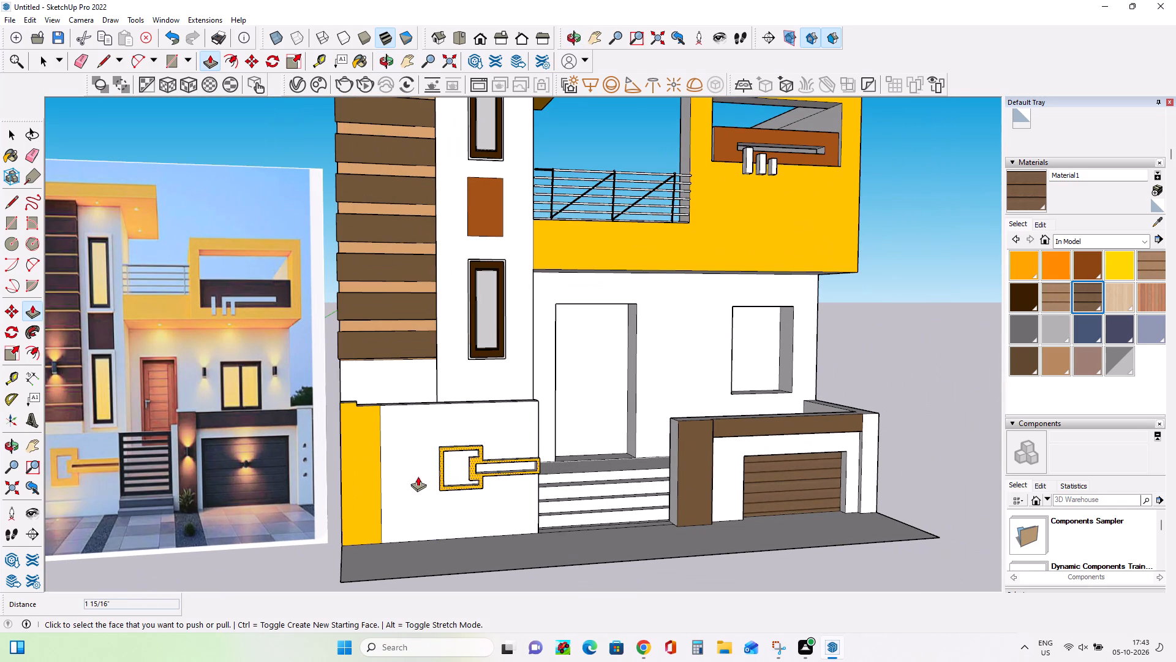
scroll(556, 476, up, 9)
middle_drag(556, 476, 441, 481)
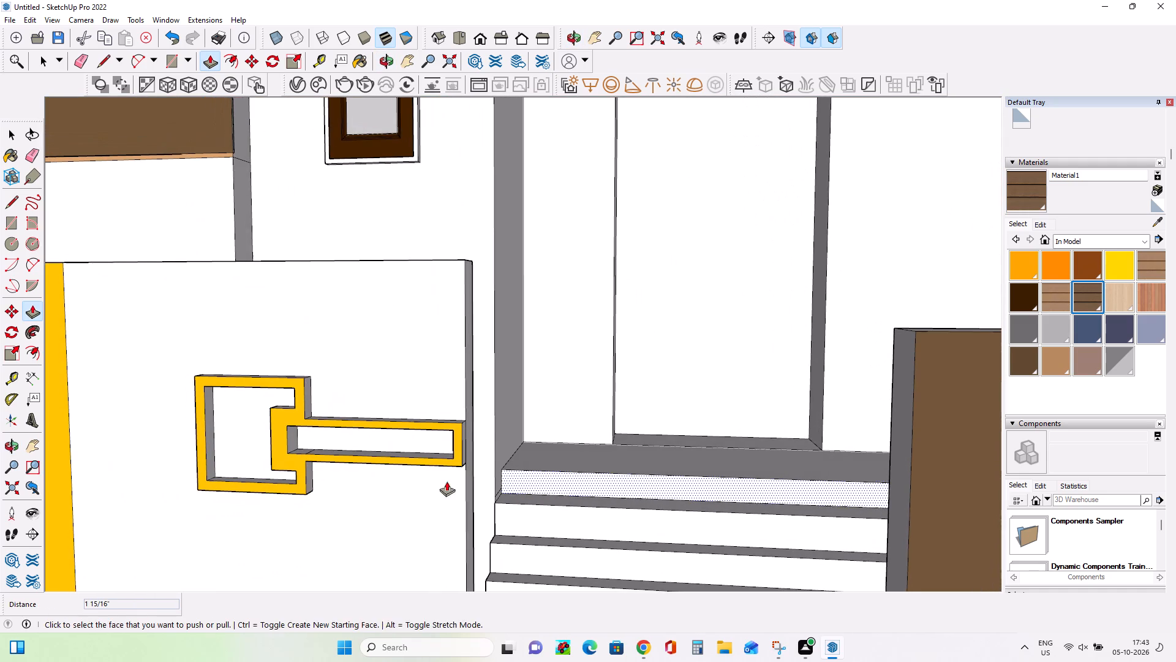
click(14, 205)
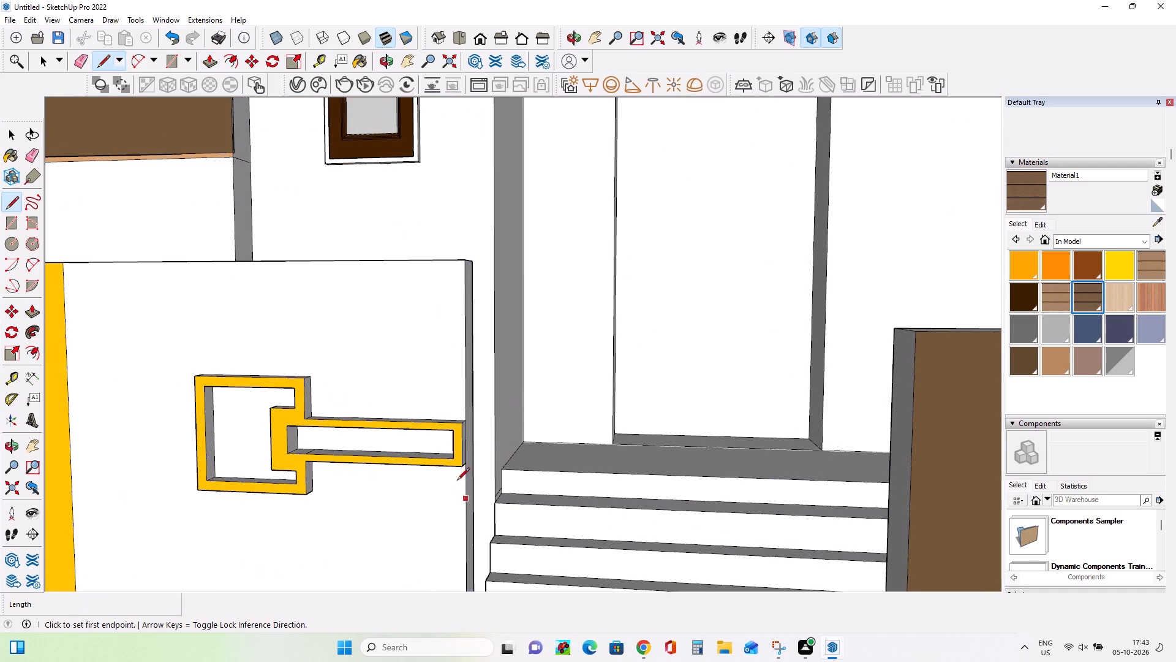
scroll(449, 453, up, 8)
click(462, 401)
click(480, 401)
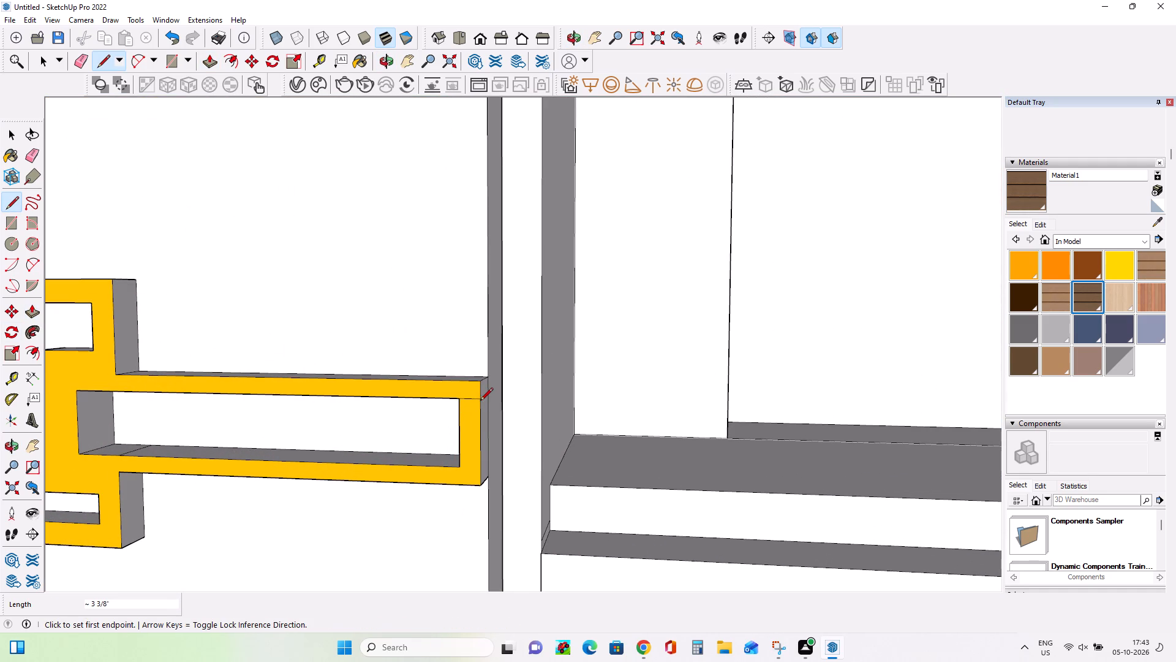
click(458, 468)
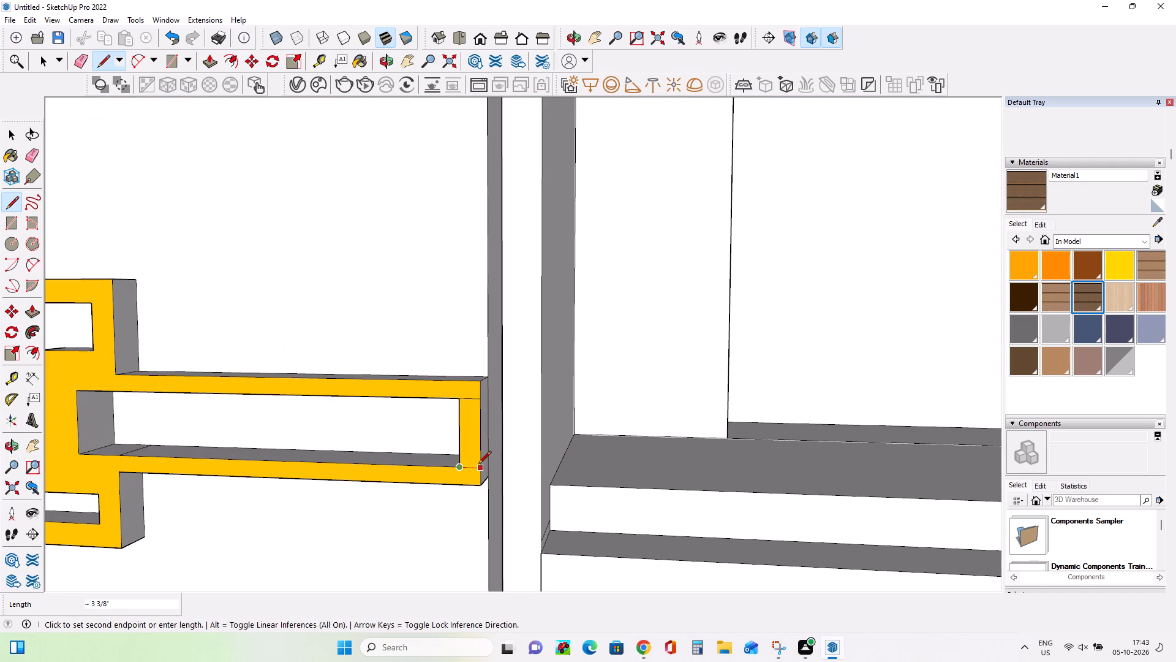
click(478, 465)
Push/Pull the end segment between the two lines back 6 3/16" toward the boundary wall.
middle_drag(545, 473, 521, 490)
click(40, 313)
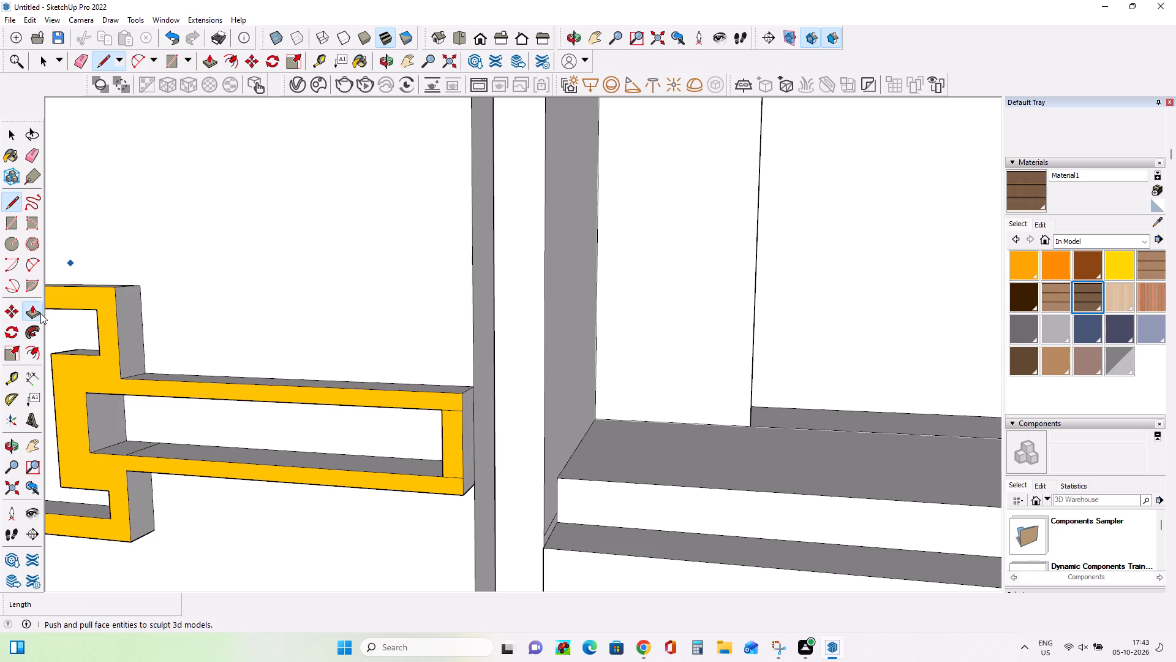
click(454, 446)
click(475, 435)
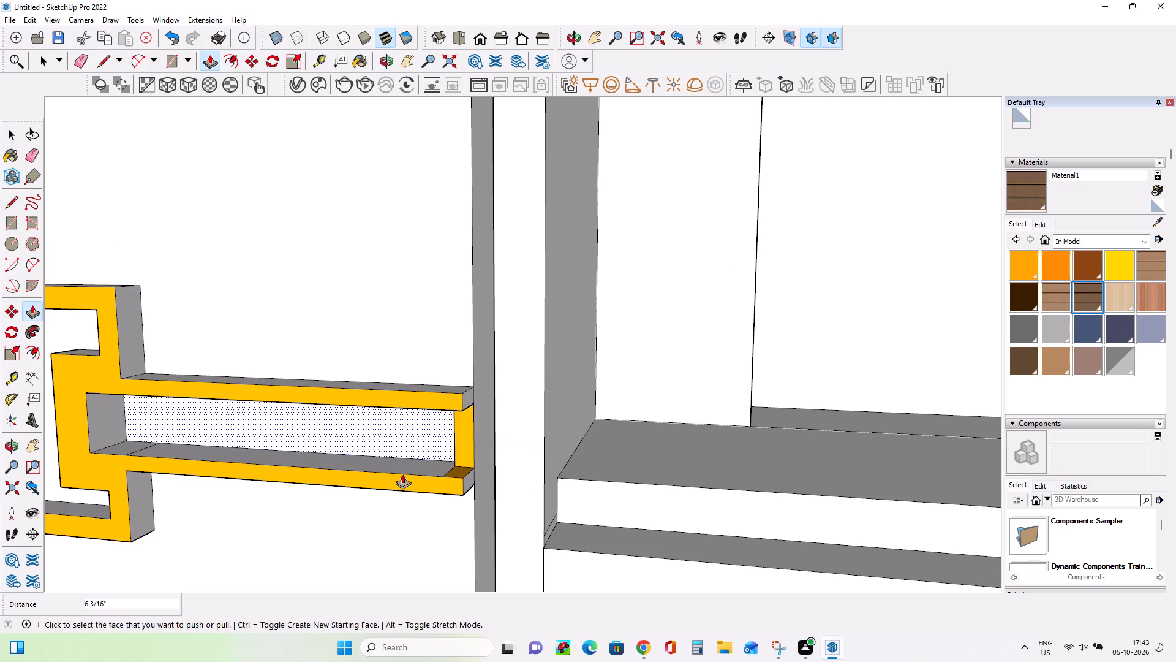
Show the Colors collection in the materials library.
middle_drag(414, 468, 516, 425)
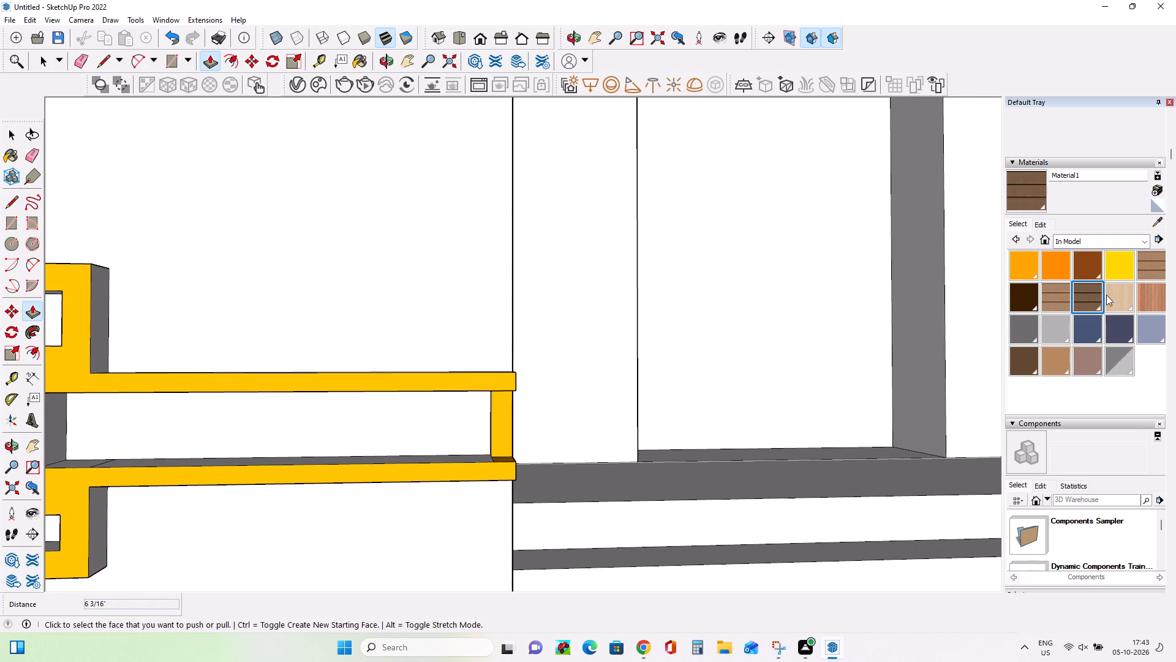
click(1104, 245)
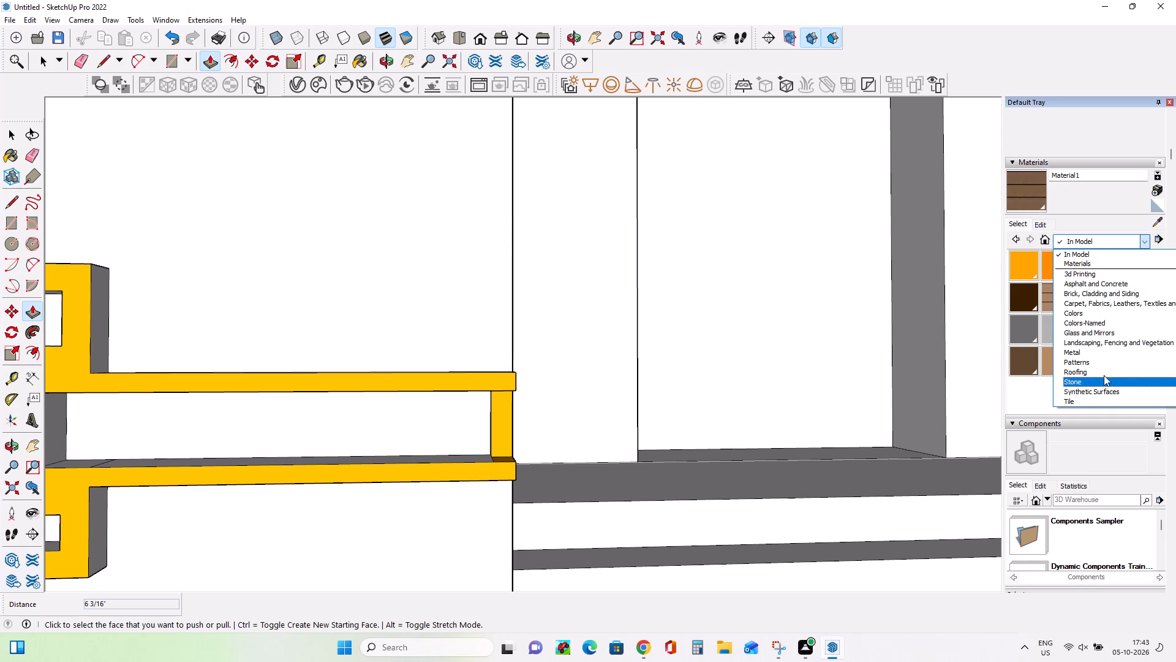
scroll(1099, 318, up, 7)
click(1096, 311)
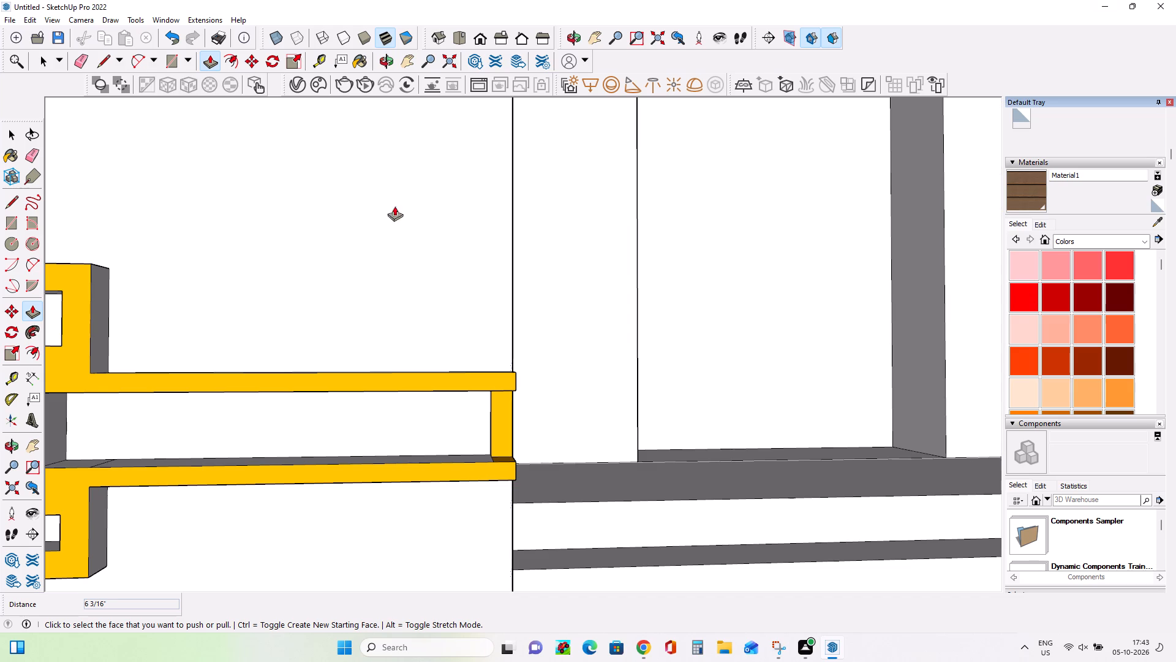
Push/Pull the recessed end segment back another 2 15/16" so it sits flush with the boundary wall face.
click(38, 152)
scroll(482, 422, up, 9)
middle_drag(504, 470, 579, 479)
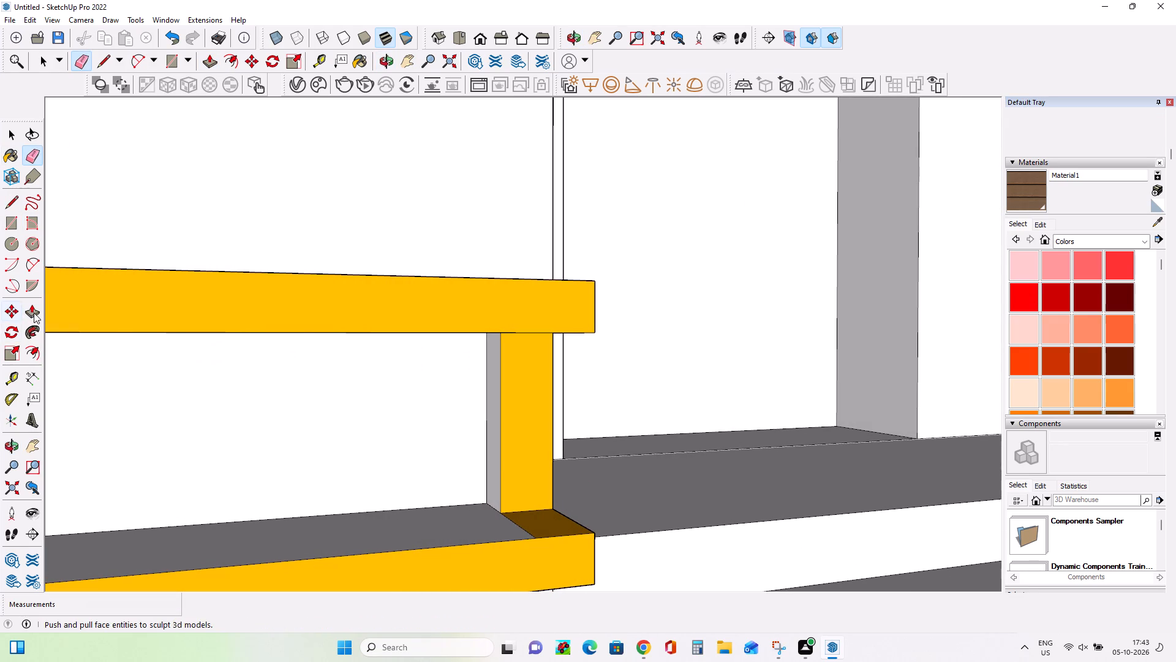
click(34, 313)
click(519, 460)
click(472, 434)
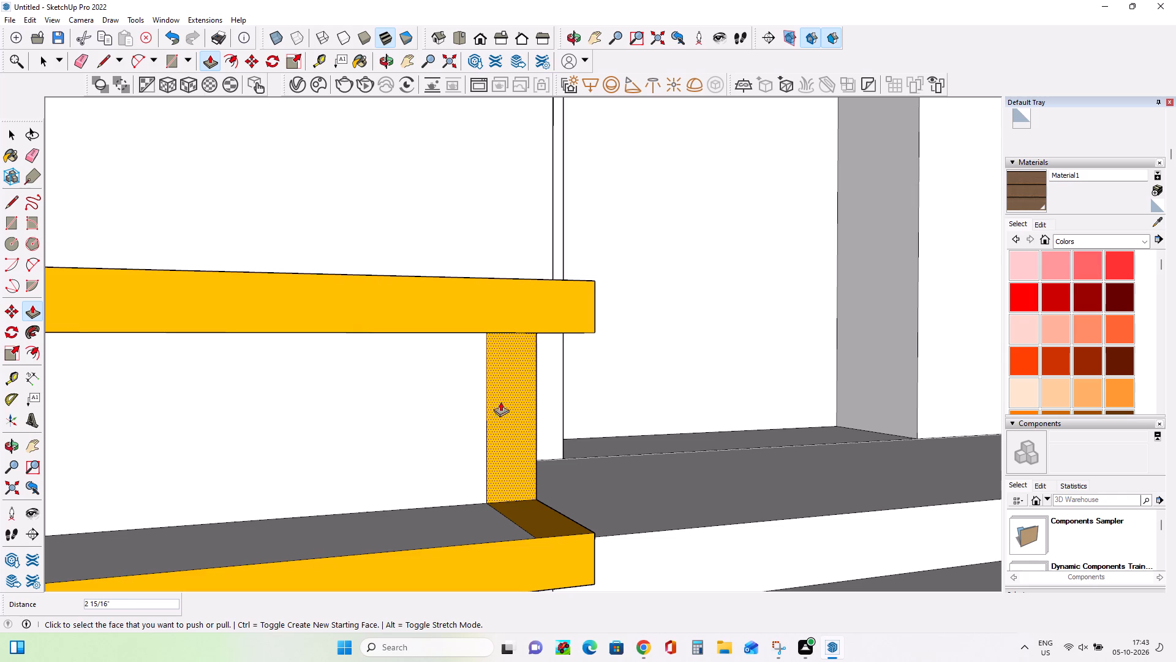
Erase the inner vertical edge of the flush end segment so it merges with the boundary wall face.
click(32, 154)
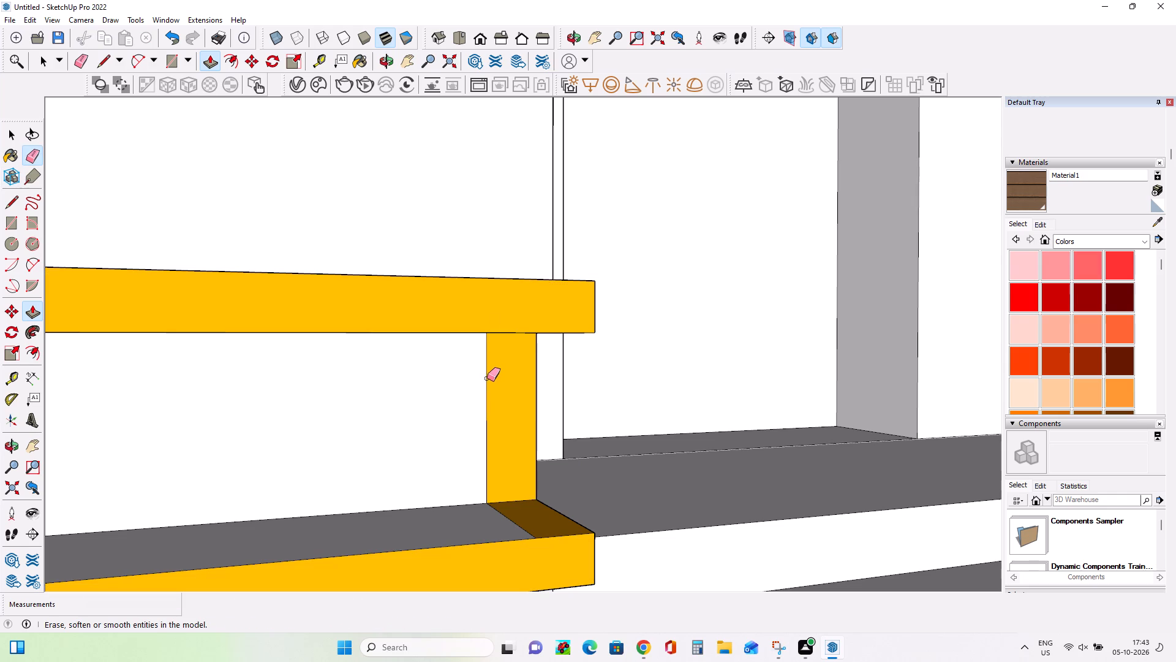
click(487, 378)
Compare the open-ended yellow motif on the boundary wall with the gate and motif in the reference photo.
scroll(500, 412, down, 14)
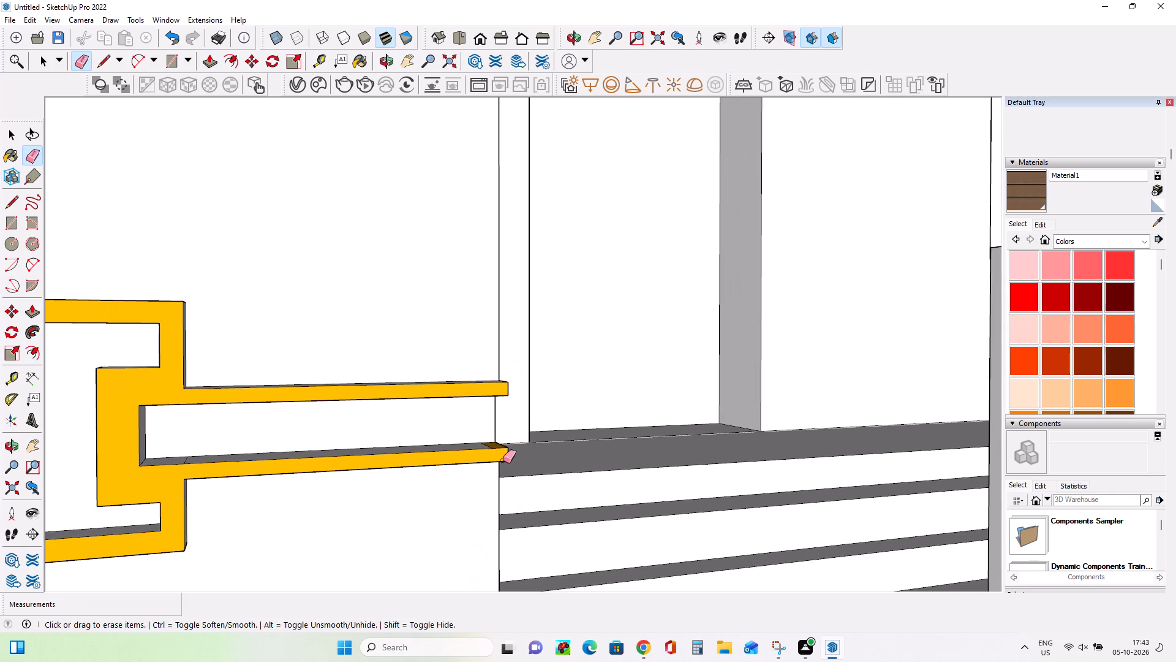
middle_drag(511, 460, 408, 432)
scroll(403, 424, down, 19)
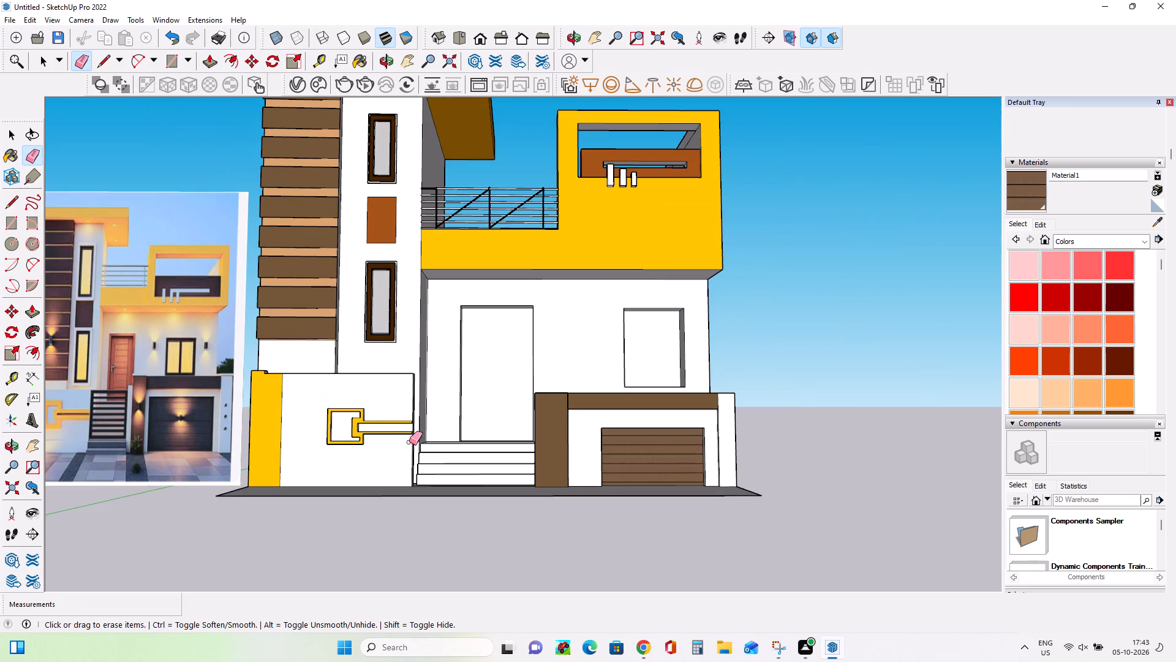
scroll(78, 439, up, 15)
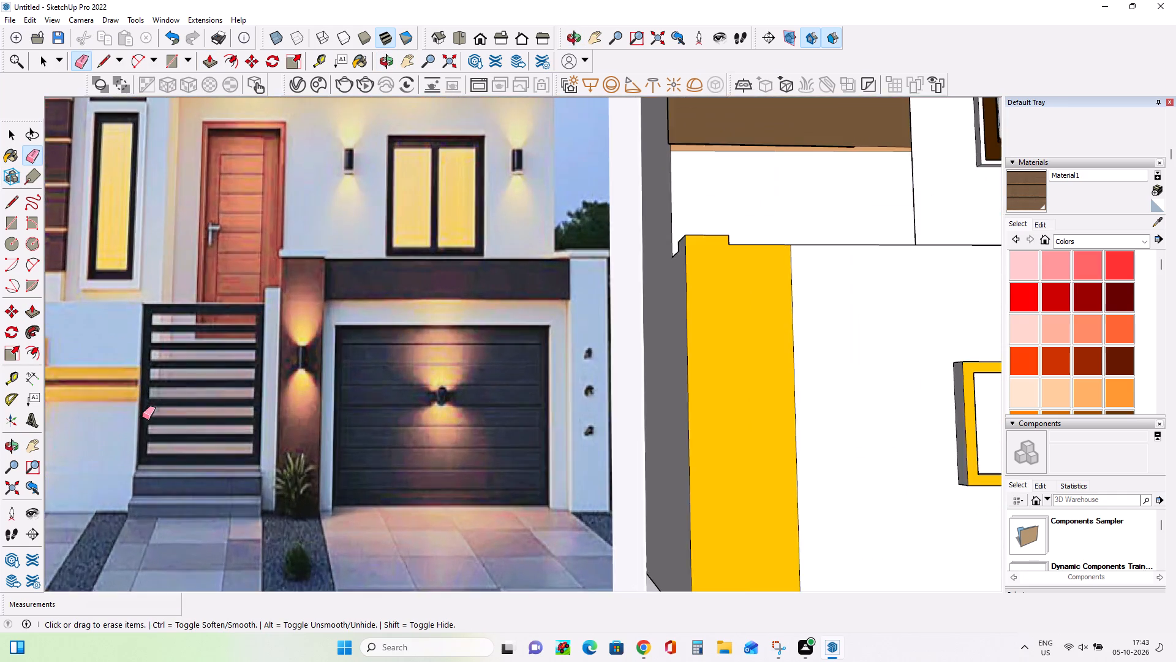
scroll(142, 417, up, 9)
scroll(142, 417, down, 16)
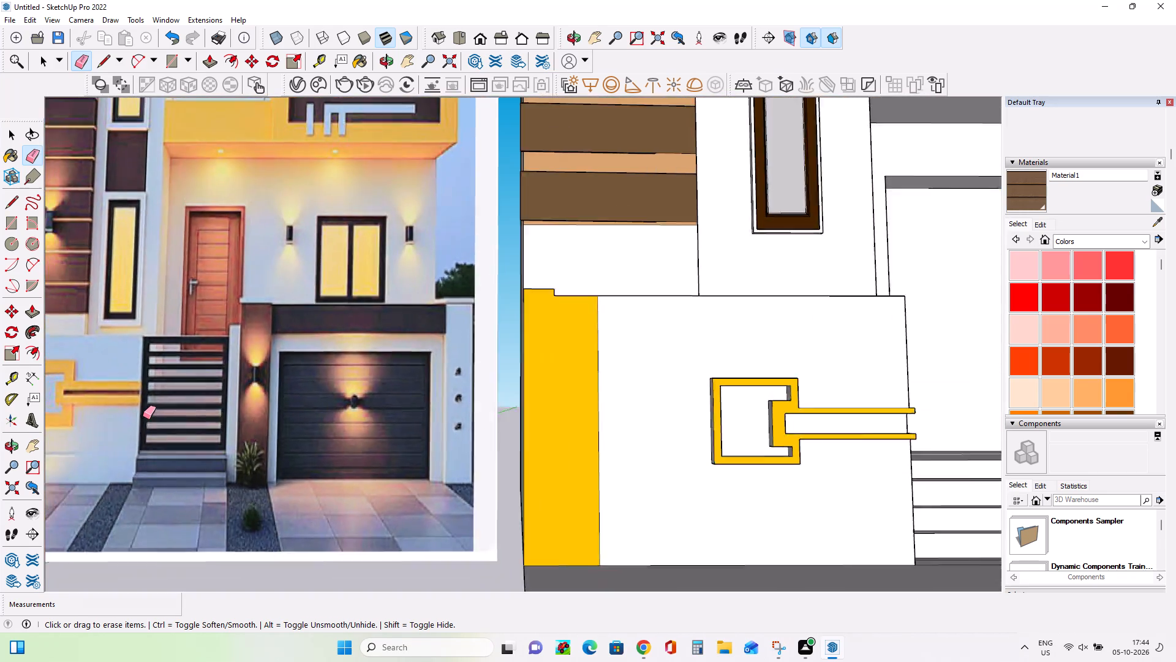
scroll(143, 416, down, 1)
scroll(143, 416, up, 1)
scroll(143, 416, down, 5)
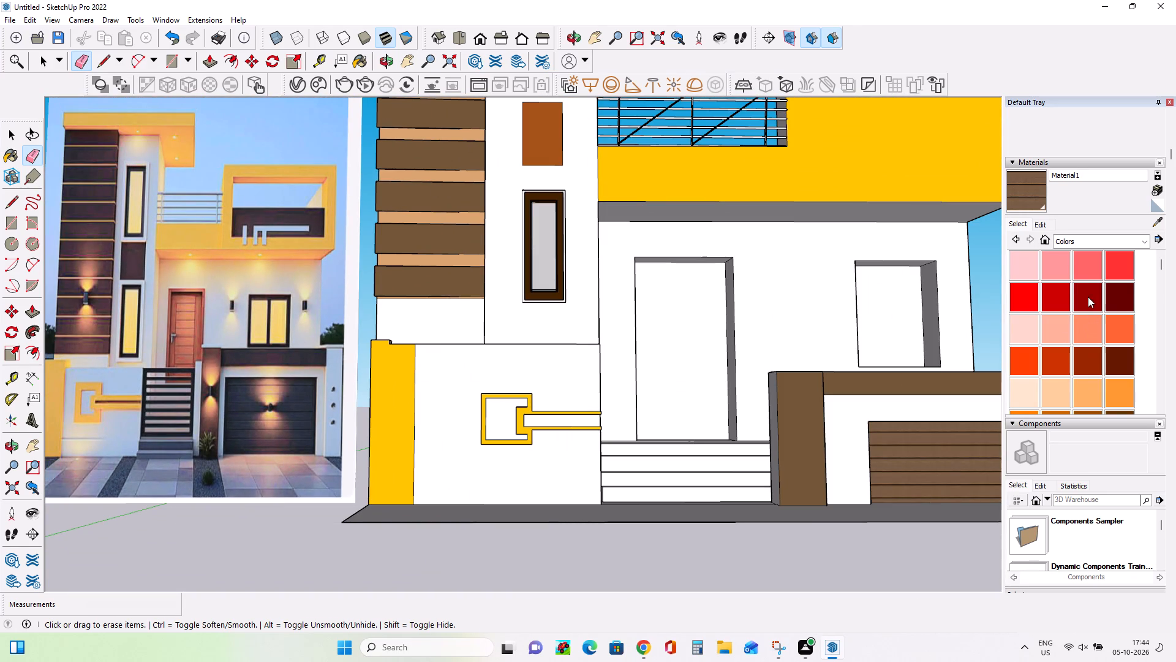
Pick the dark red Color A07 as the paint material.
click(1086, 297)
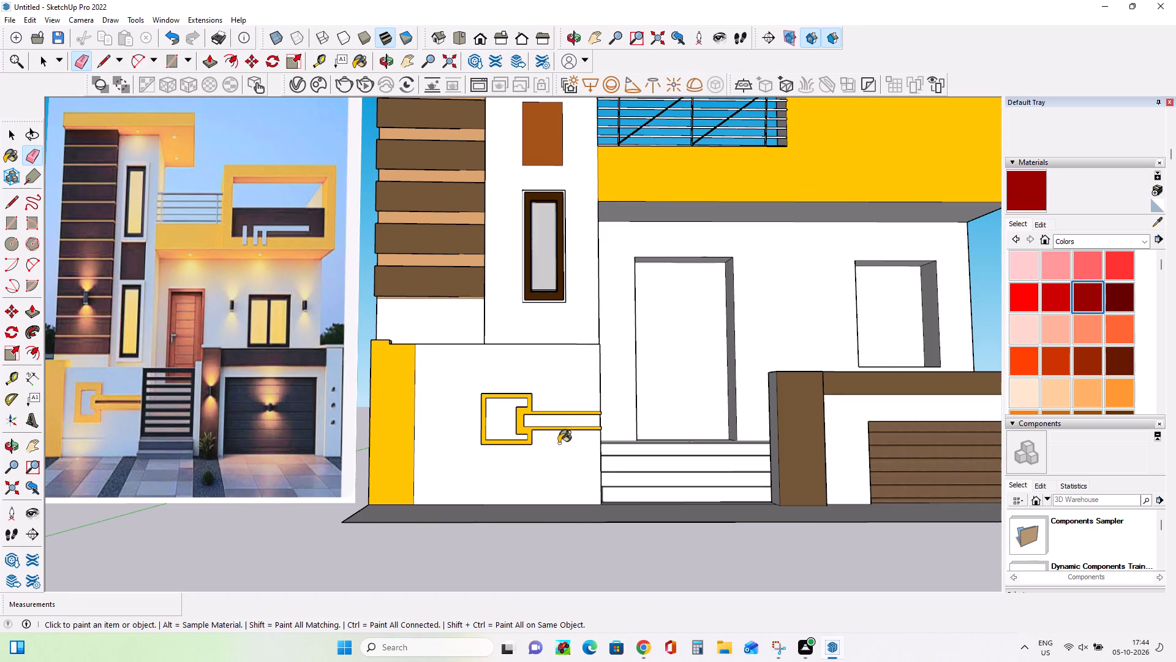
Push/Pull the top face of the yellow motif's lower arm up 4".
middle_drag(556, 445, 548, 498)
scroll(538, 433, up, 7)
scroll(650, 501, up, 1)
middle_drag(650, 501, 514, 544)
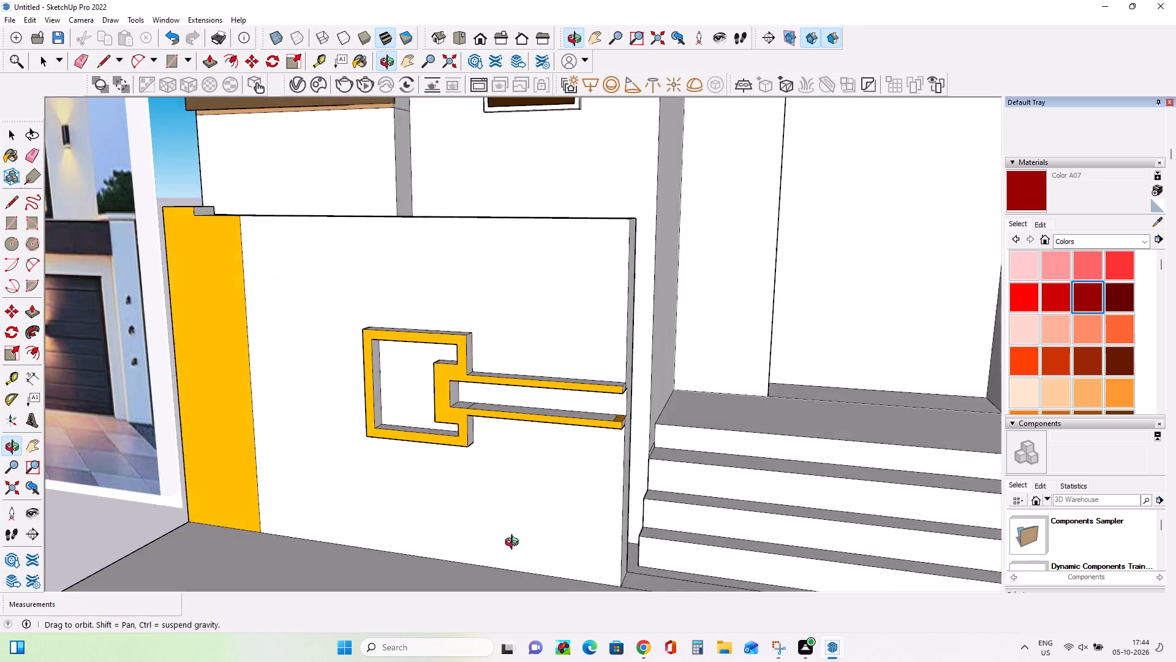
middle_drag(514, 544, 489, 550)
click(34, 314)
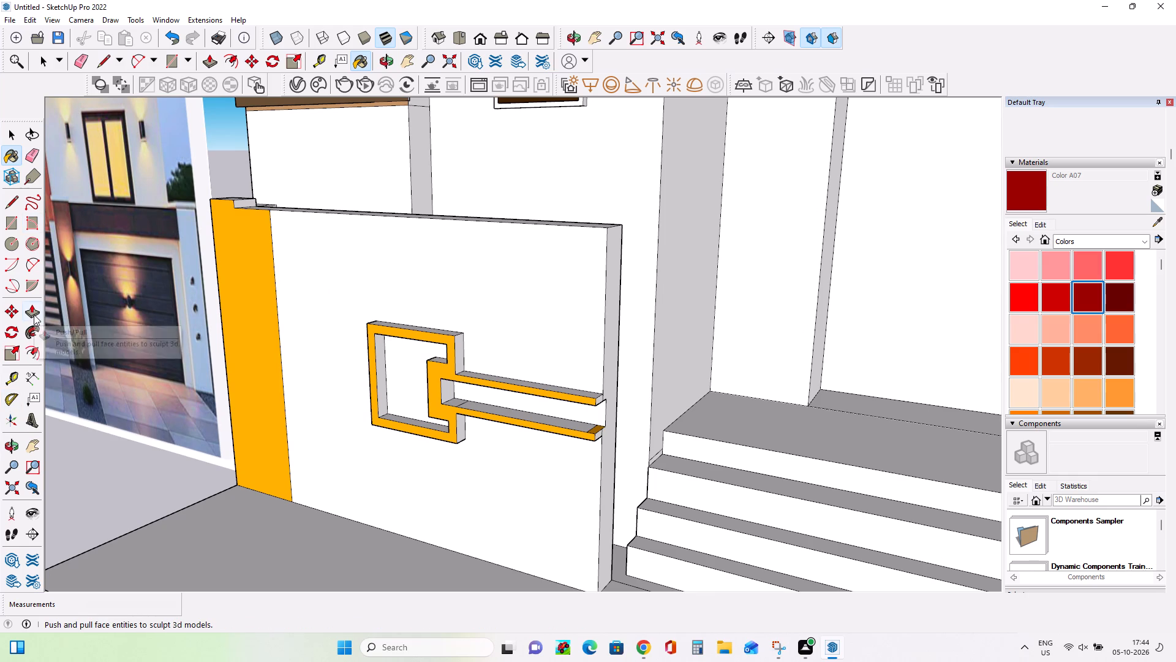
click(566, 422)
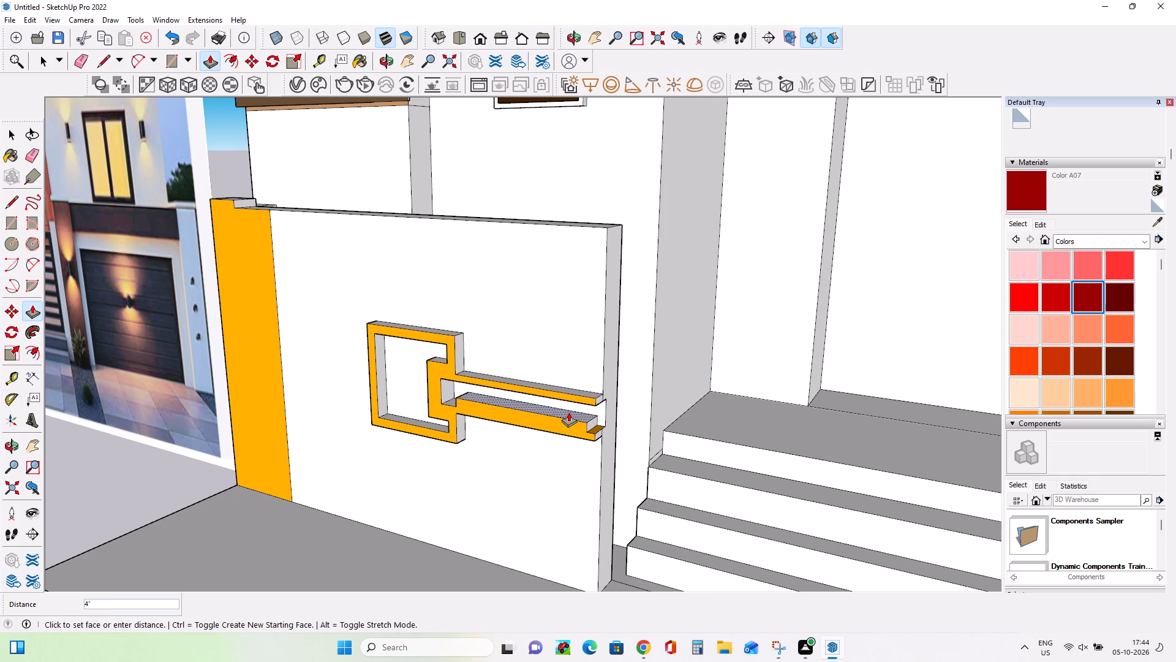
click(568, 412)
Push/Pull the end face of the lower arm's raised part about 3 3/8" out to the arm's outer end.
click(592, 428)
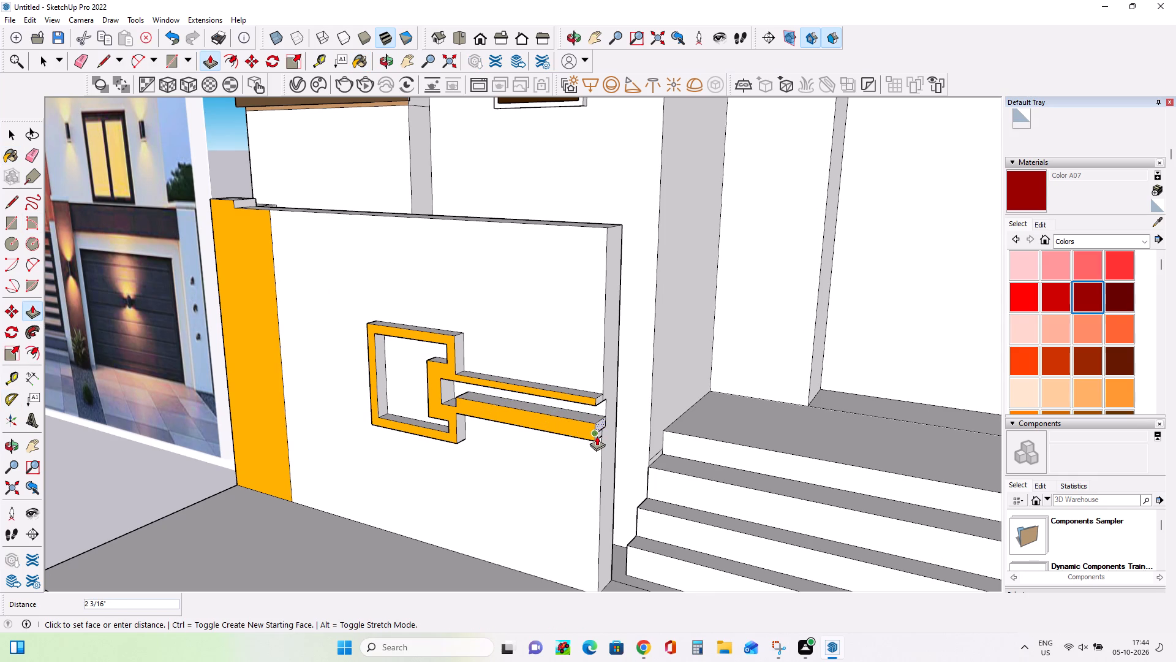
click(597, 436)
Push/Pull the low ledge at the slot's inner end up 4" to level with the lower arm's top.
middle_drag(540, 441, 691, 404)
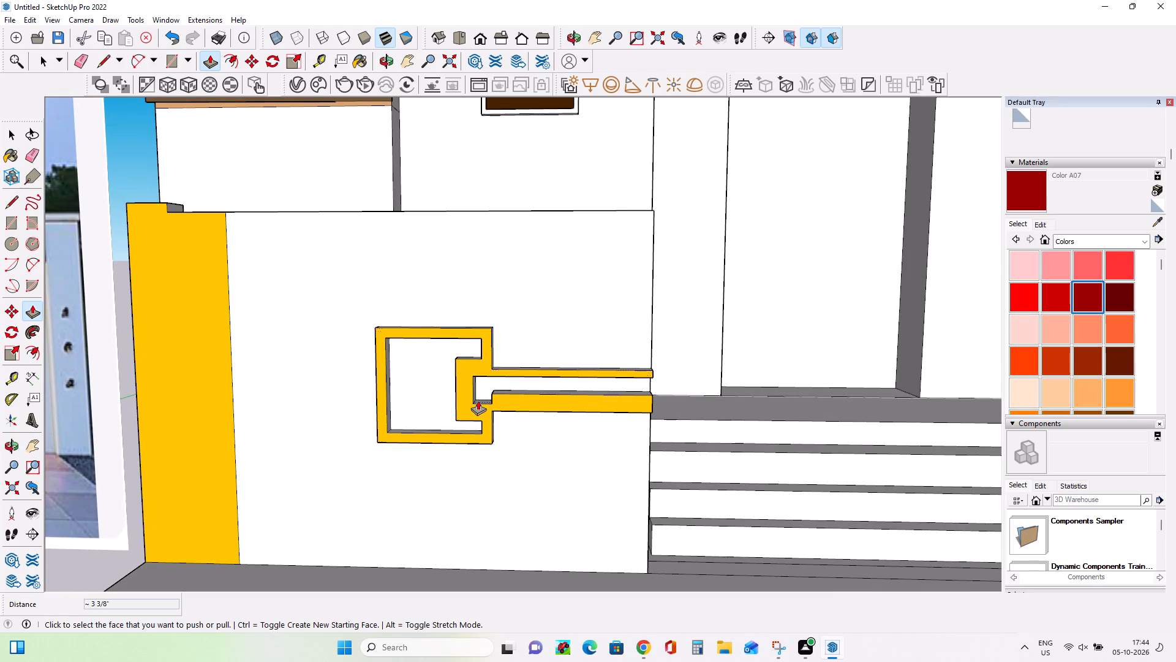
scroll(475, 397, up, 8)
middle_drag(481, 406, 492, 458)
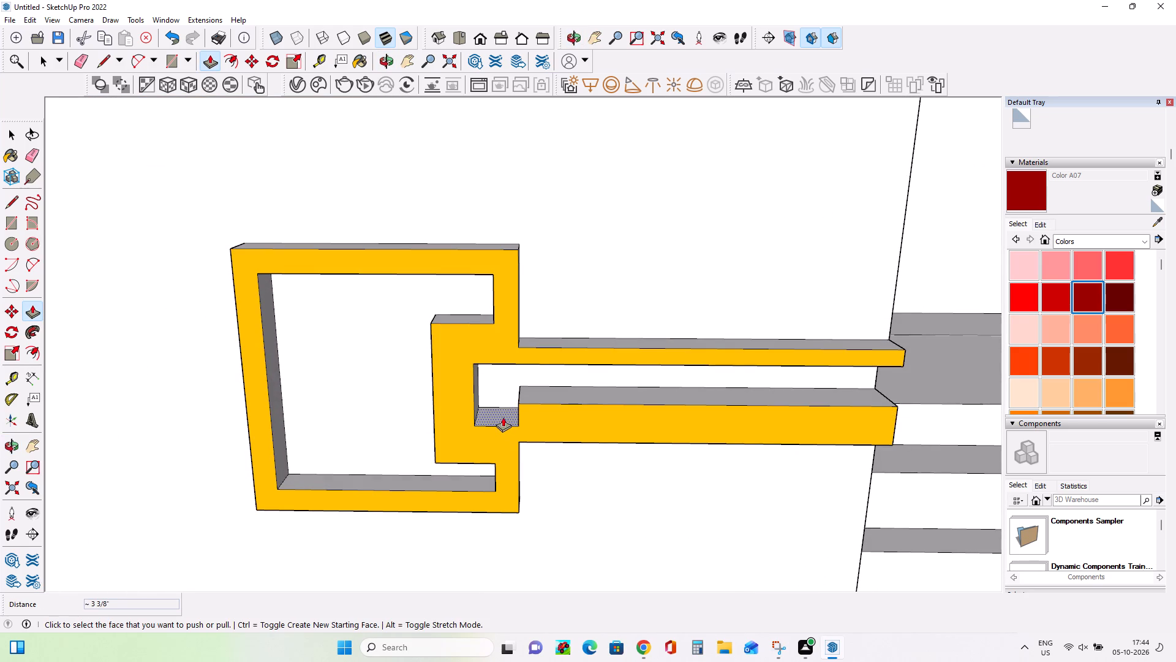
click(503, 417)
click(535, 398)
Push/Pull the underside of the yellow motif's upper arm down 2 7/16".
middle_drag(561, 403, 597, 165)
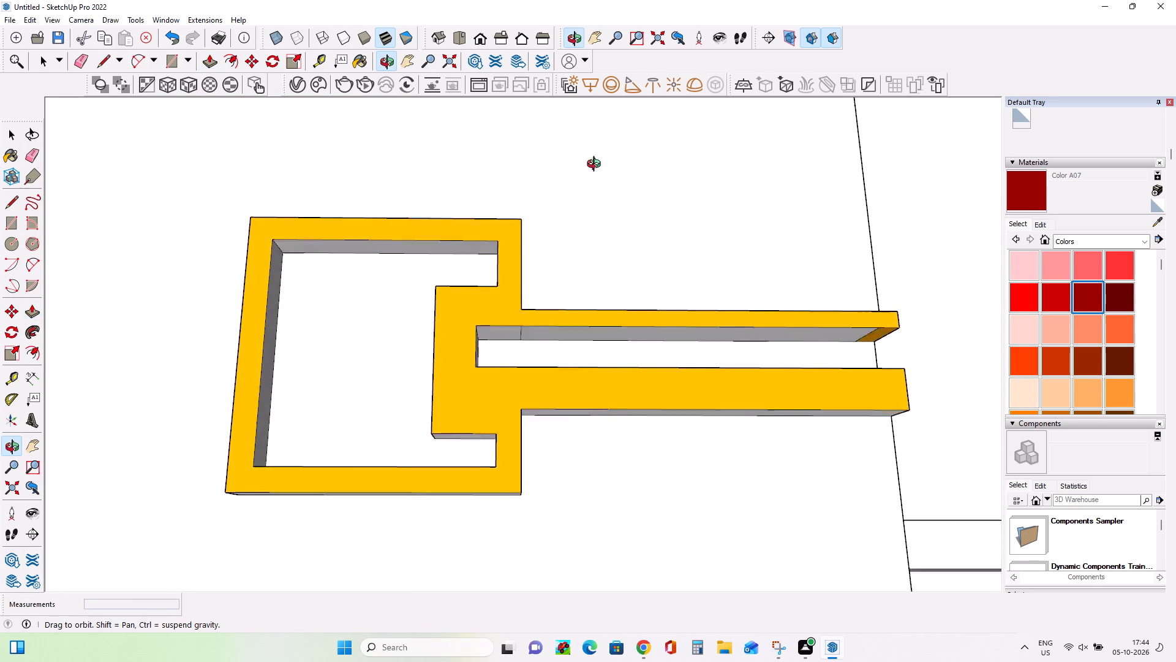
middle_drag(597, 165, 621, 111)
middle_drag(616, 280, 494, 556)
scroll(514, 528, down, 10)
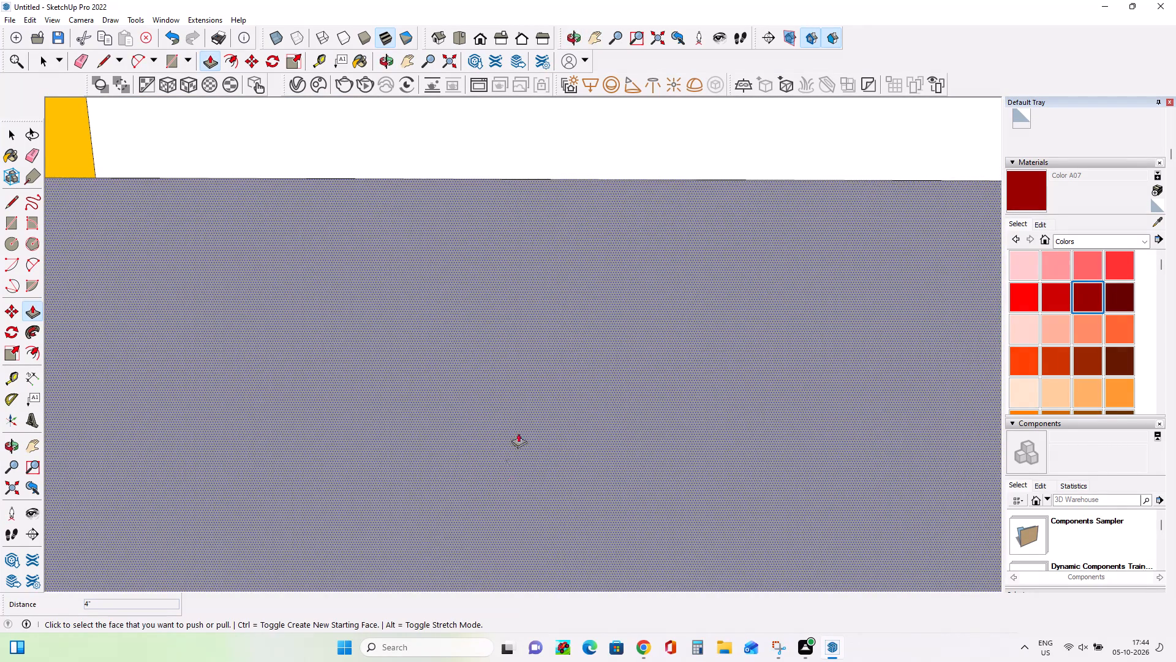
scroll(518, 433, down, 20)
scroll(529, 441, up, 1)
scroll(529, 441, down, 12)
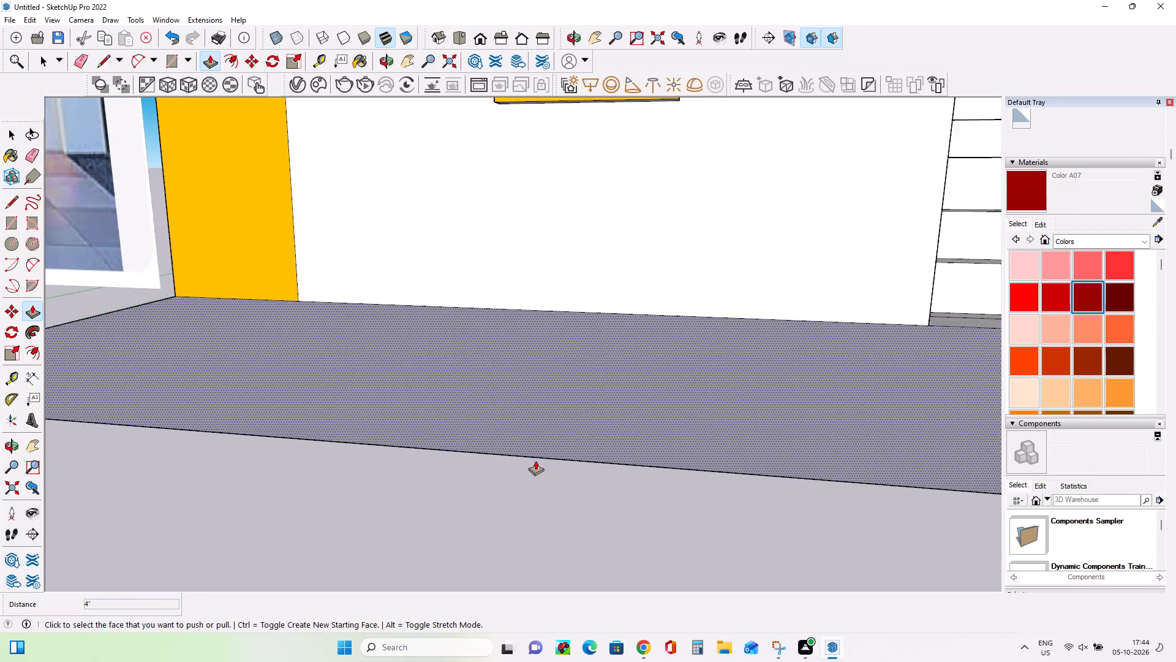
scroll(535, 460, down, 11)
scroll(622, 318, up, 11)
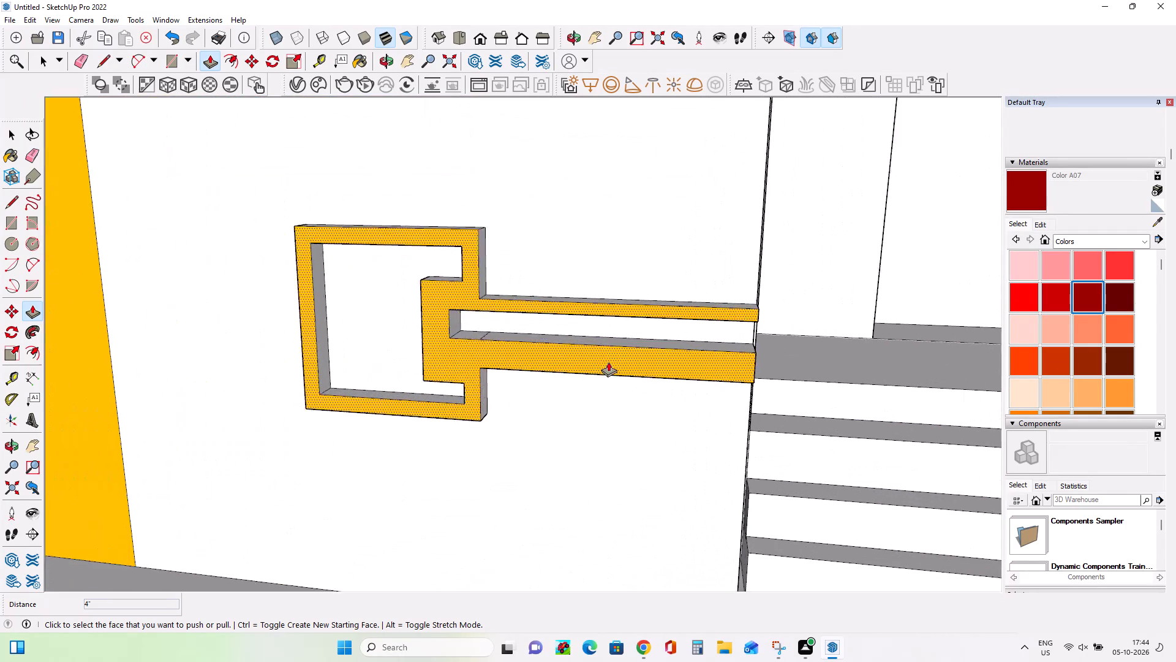
scroll(608, 362, up, 4)
middle_drag(598, 424, 618, 343)
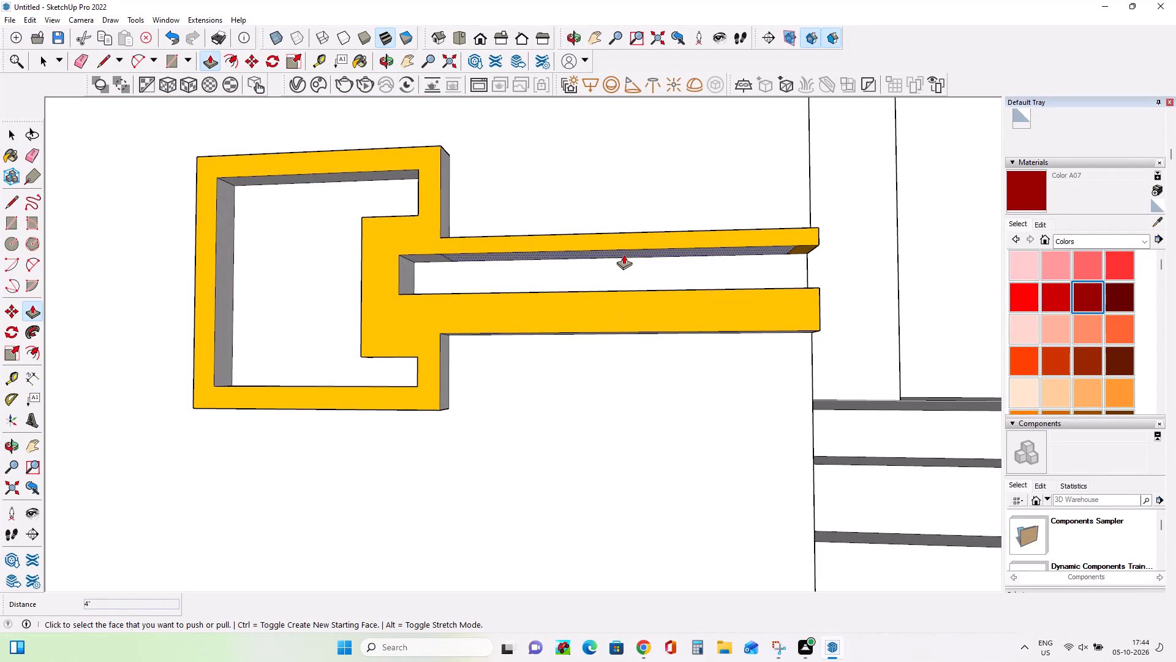
click(624, 254)
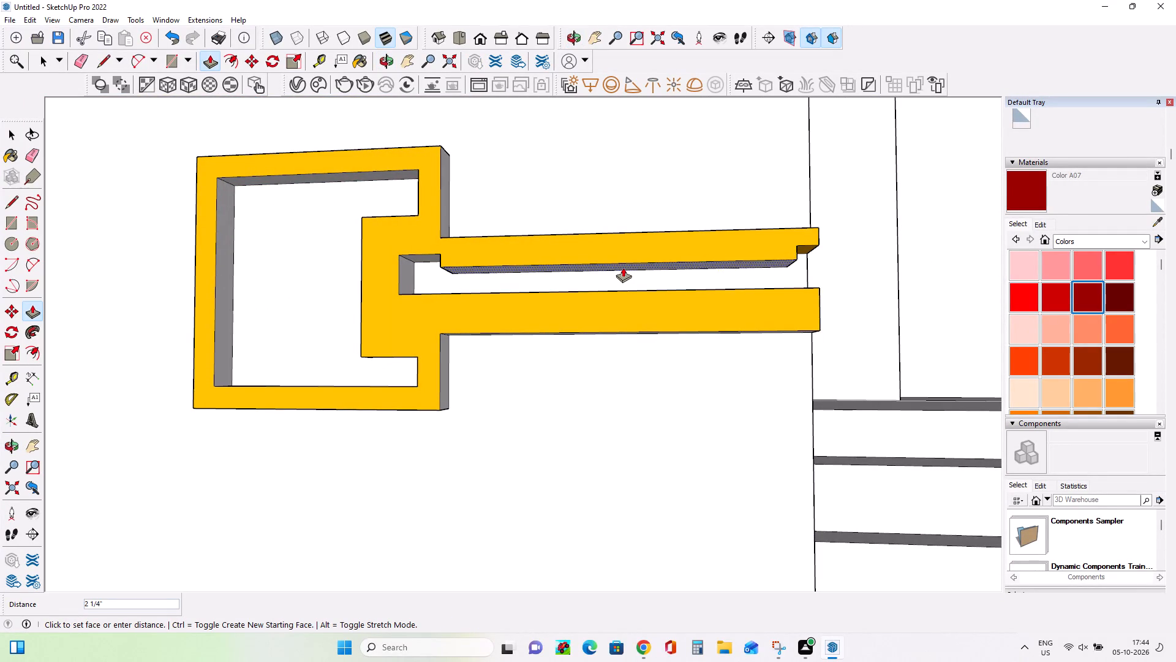
click(623, 268)
Push/Pull the notch face under the upper arm's outer end down 2 7/16" to match the thickened underside.
middle_drag(849, 277, 725, 277)
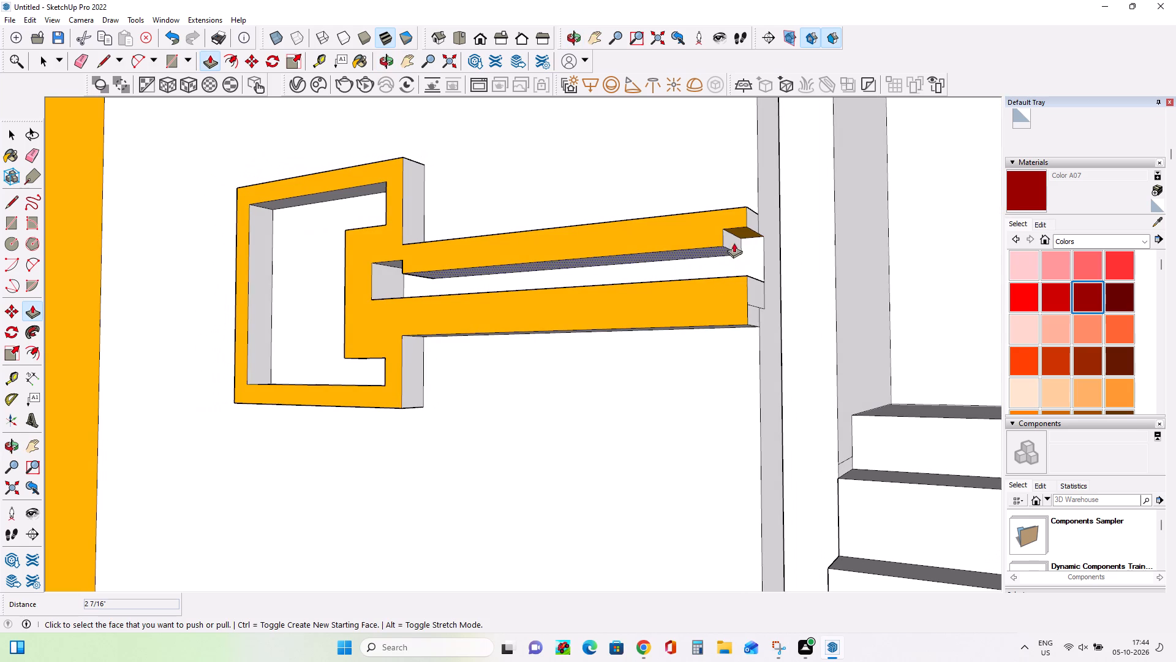
click(740, 233)
click(715, 248)
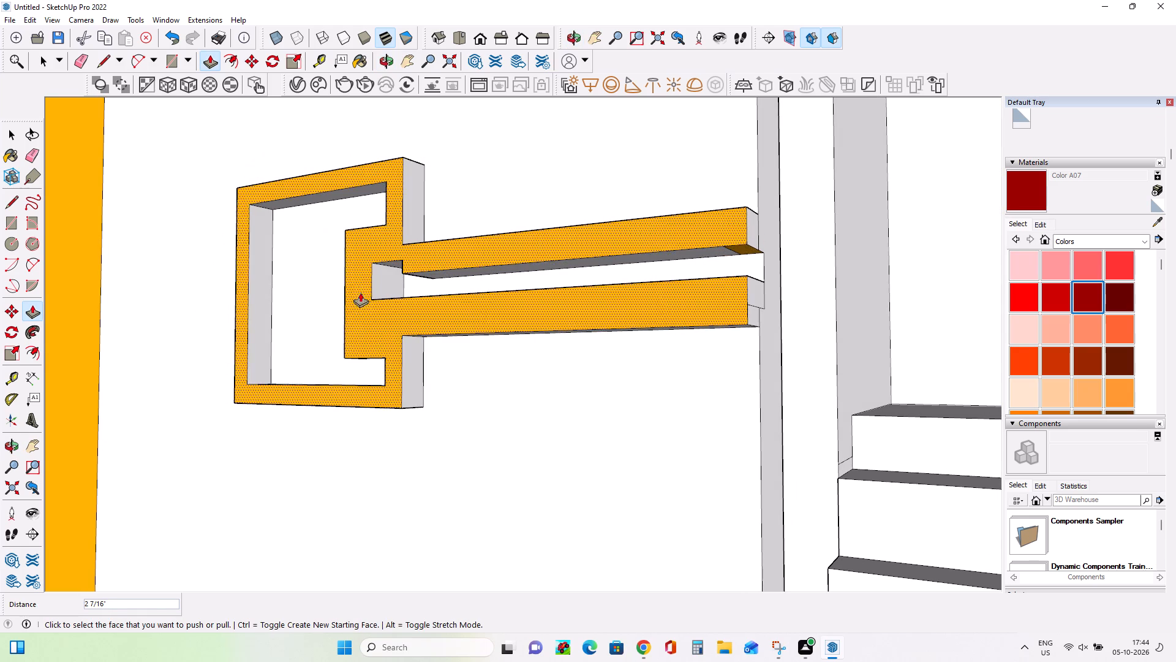
Push/Pull the remaining underside at the slot's inner end down to level with the upper arm's thickened underside.
click(392, 264)
click(423, 272)
Paint the recessed strip between the yellow motif's two arms with Color B07.
middle_drag(589, 384, 684, 473)
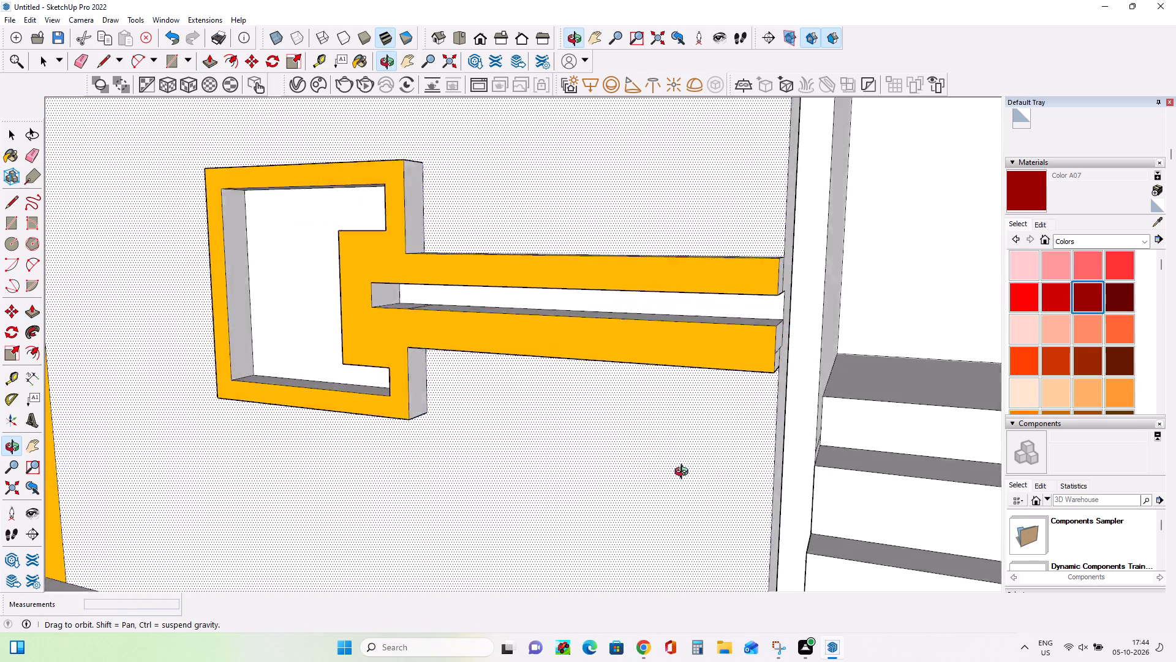
middle_drag(684, 473, 701, 479)
scroll(701, 479, down, 17)
middle_drag(684, 510, 715, 418)
scroll(928, 452, up, 4)
click(1088, 355)
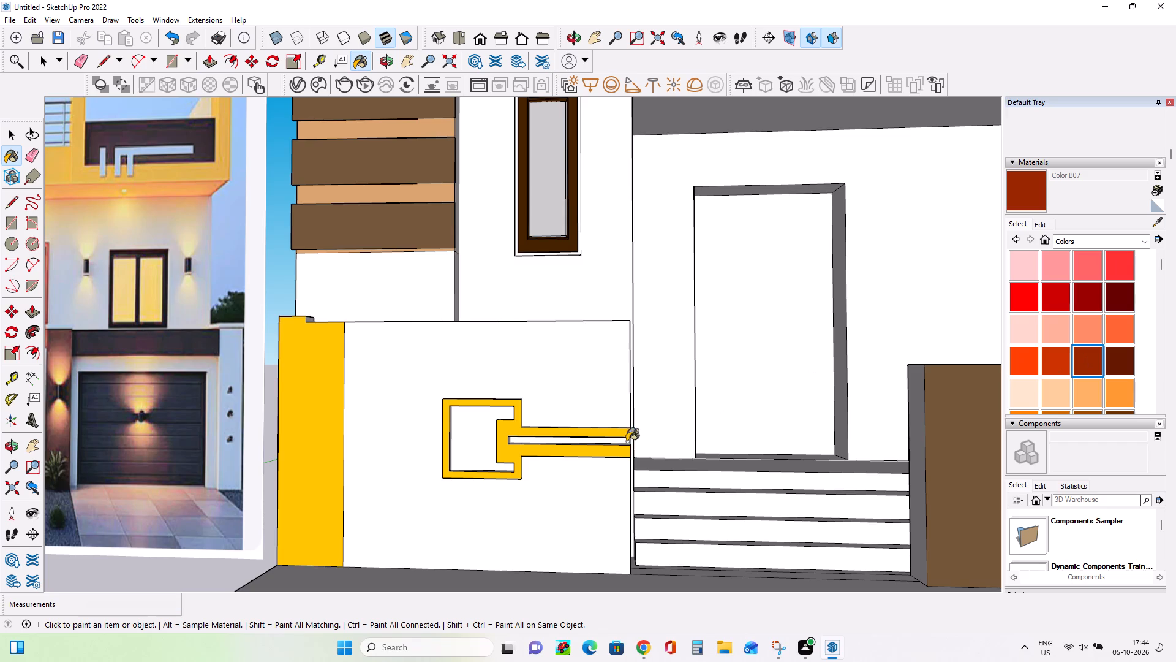
scroll(594, 446, up, 9)
click(606, 432)
Compare the boundary wall and its yellow motif with the reference photo.
scroll(606, 449, down, 2)
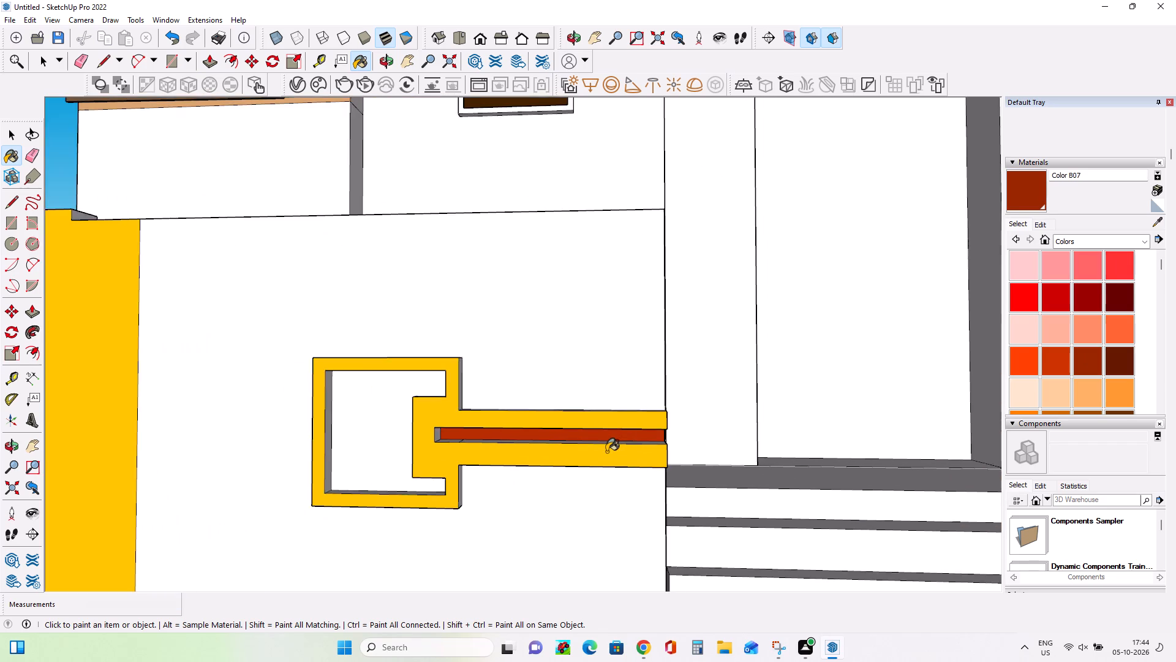
scroll(606, 452, down, 14)
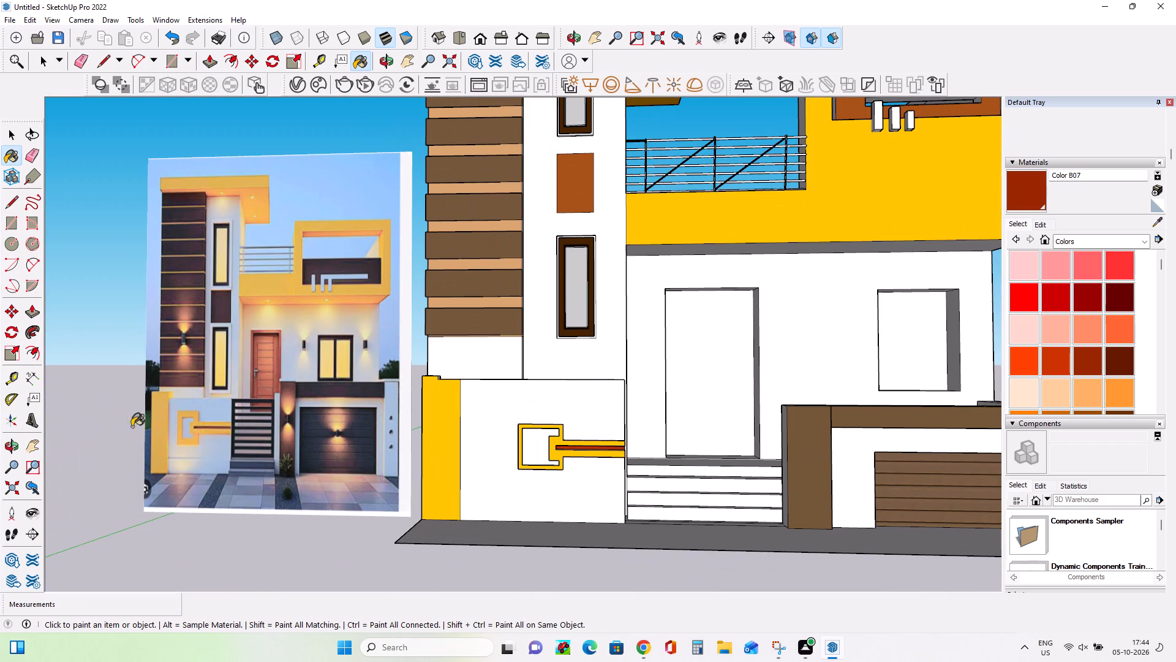
scroll(178, 398, up, 1)
scroll(178, 398, down, 1)
scroll(178, 398, up, 18)
scroll(221, 459, down, 2)
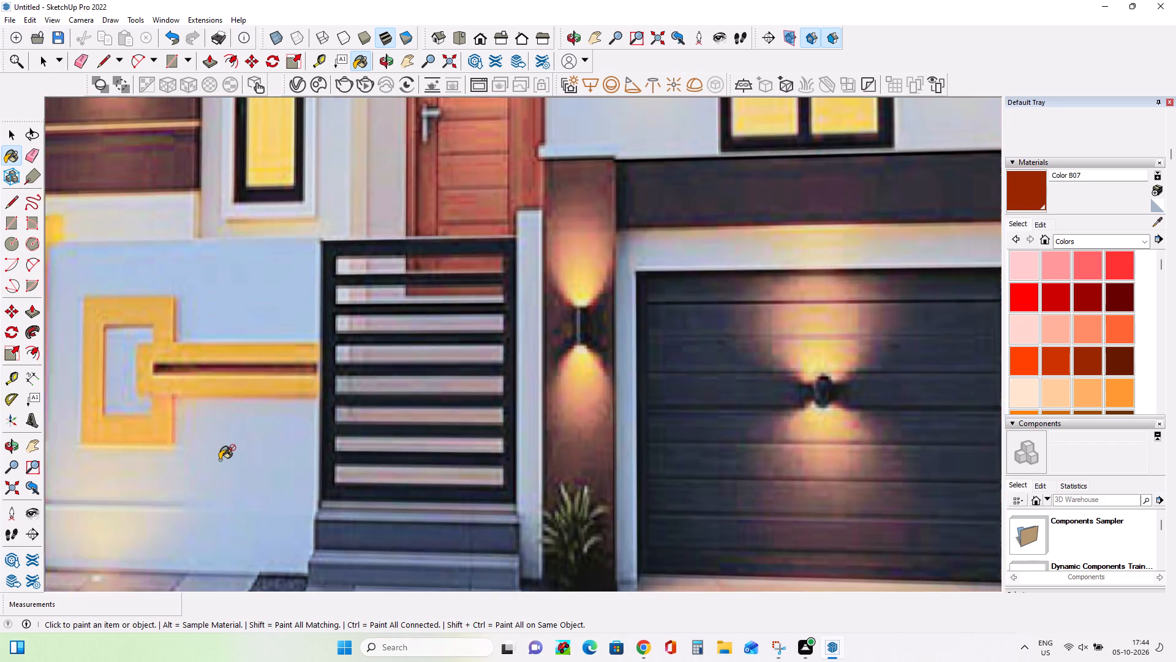
scroll(221, 459, down, 20)
scroll(221, 459, down, 5)
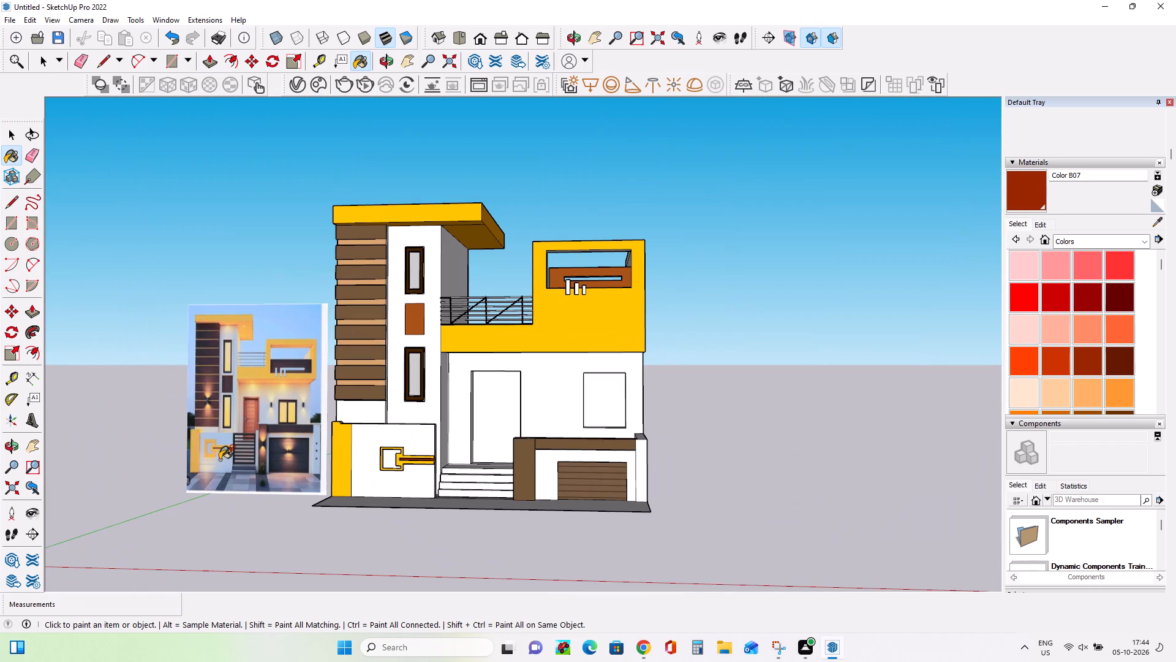
middle_drag(503, 493, 546, 495)
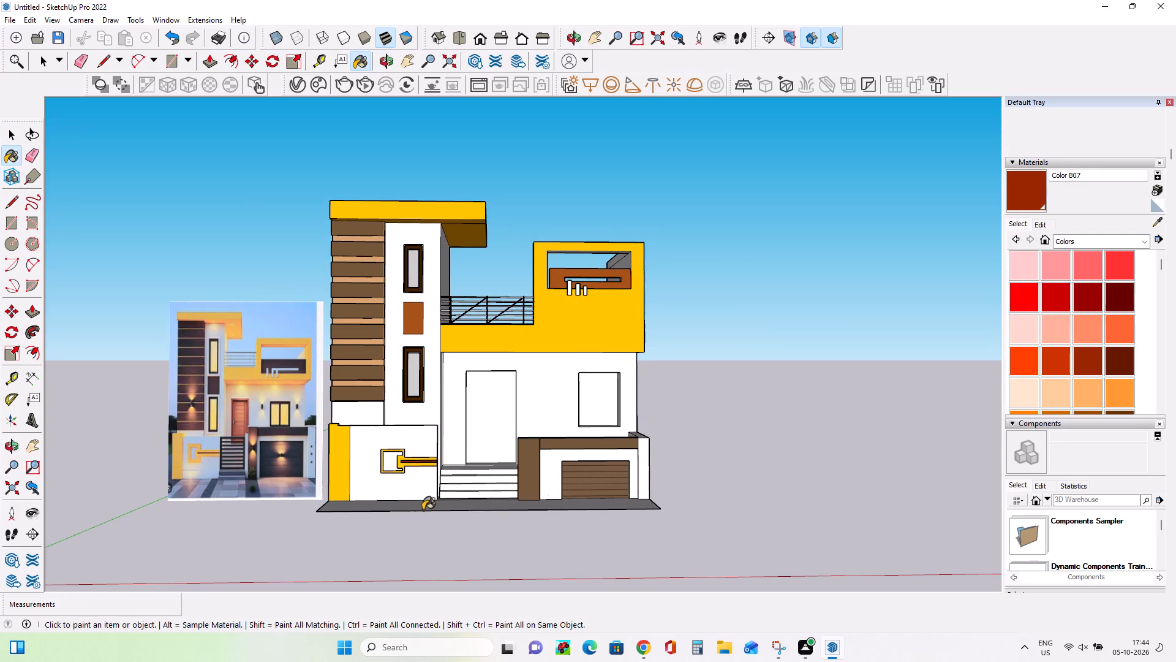
Push/Pull the front face of the yellow strip at the boundary wall's outer end slightly forward of the wall.
scroll(396, 510, up, 4)
middle_drag(396, 510, 235, 547)
scroll(336, 444, up, 9)
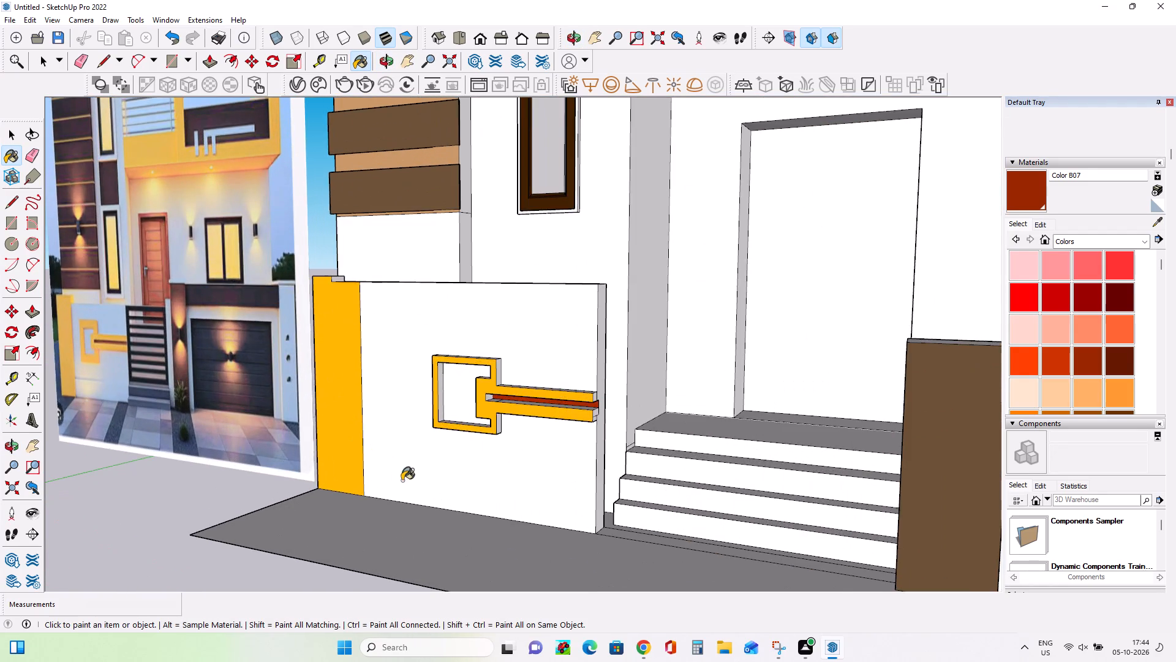
middle_drag(402, 481, 318, 500)
scroll(380, 445, up, 9)
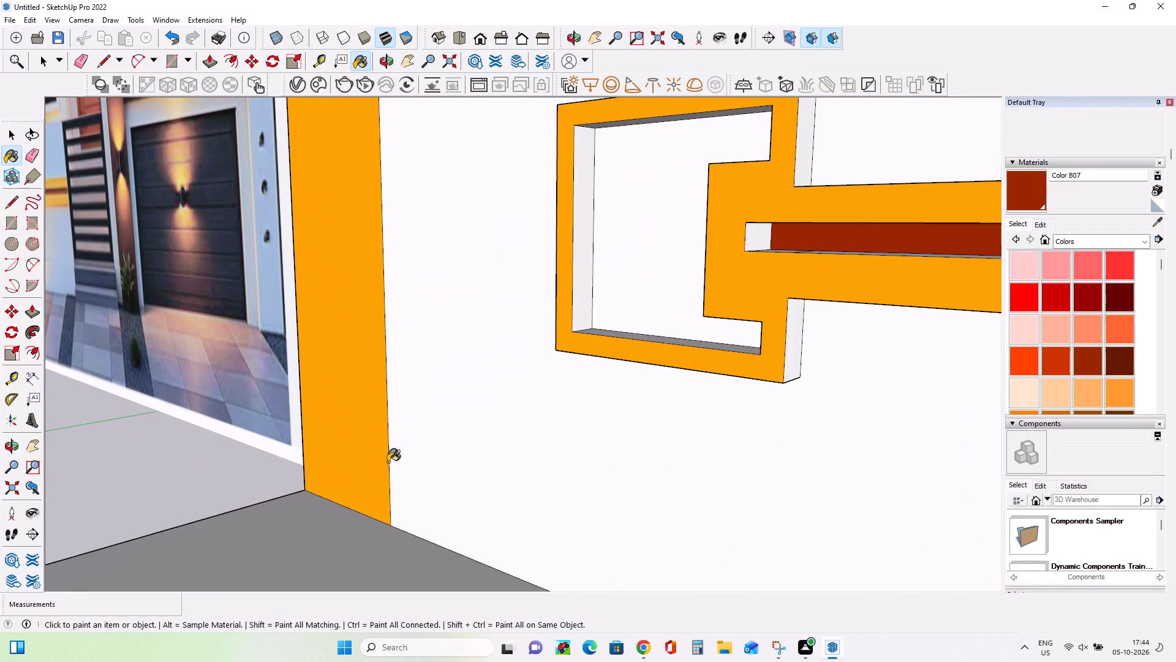
scroll(388, 462, down, 3)
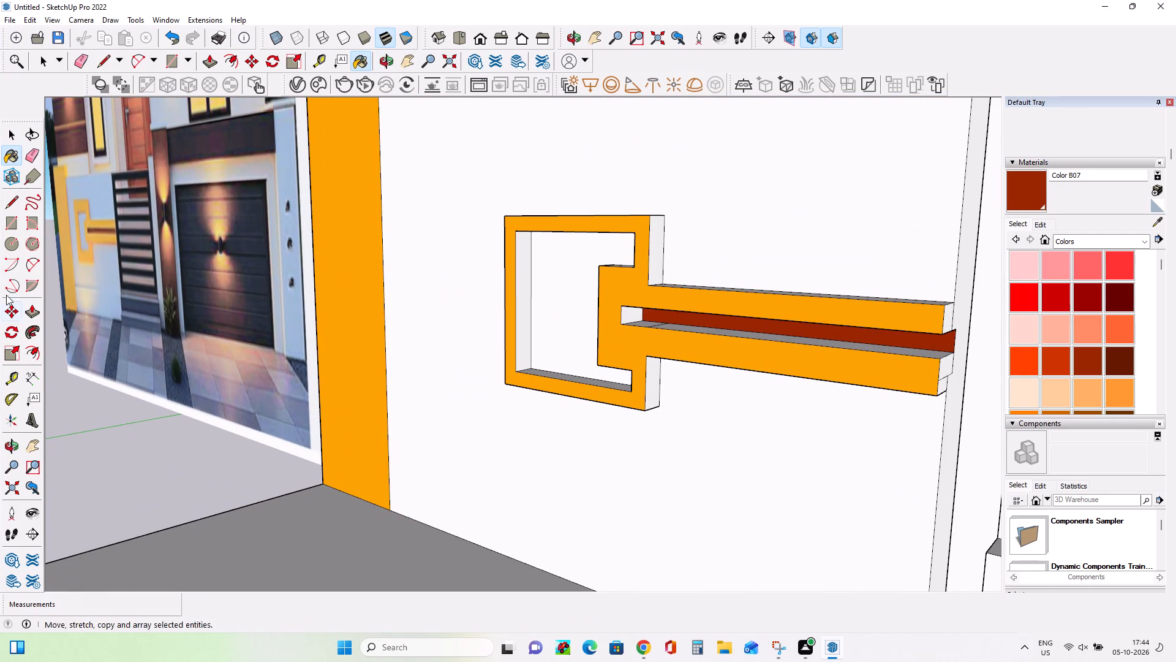
click(32, 311)
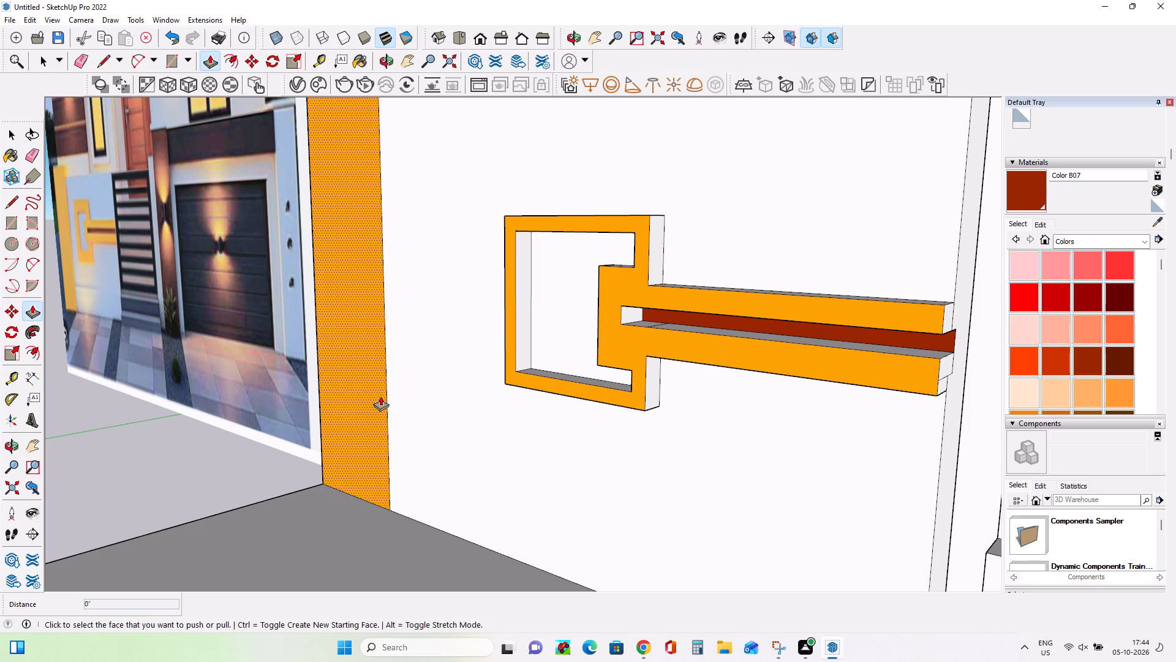
click(380, 396)
click(372, 400)
Push/Pull the raised yellow strip's side face 7 3/8" toward the motif to widen the strip.
click(385, 401)
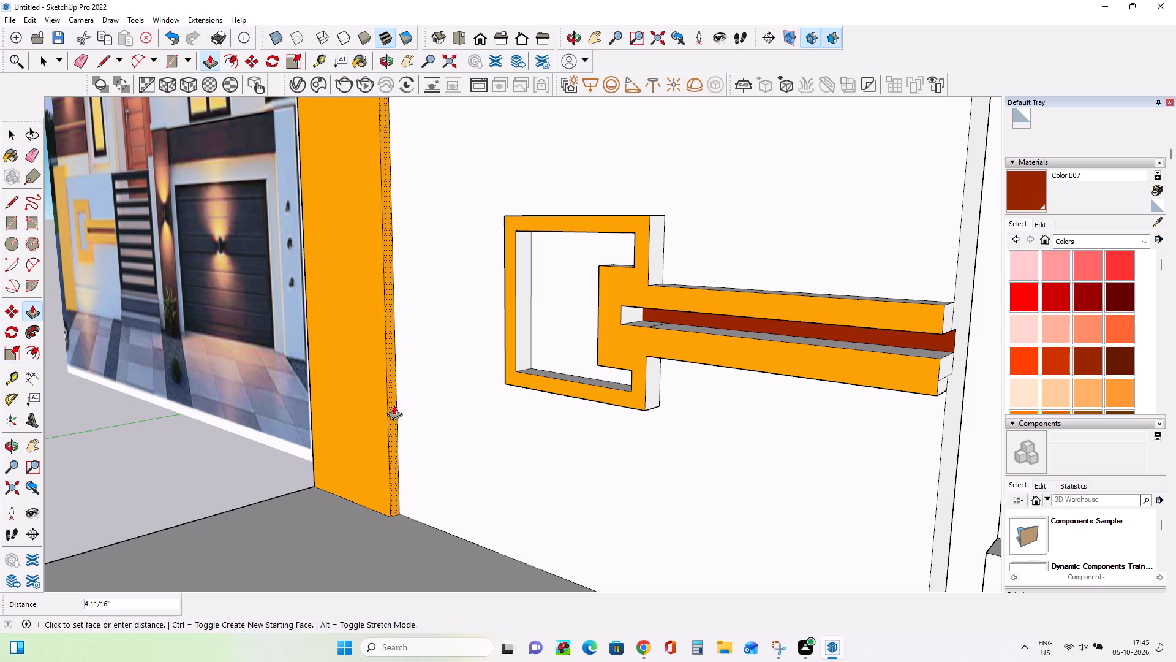
click(398, 407)
Examine the widened yellow strip and compare the whole elevation with the reference photo.
scroll(227, 466, down, 9)
middle_drag(226, 466, 292, 474)
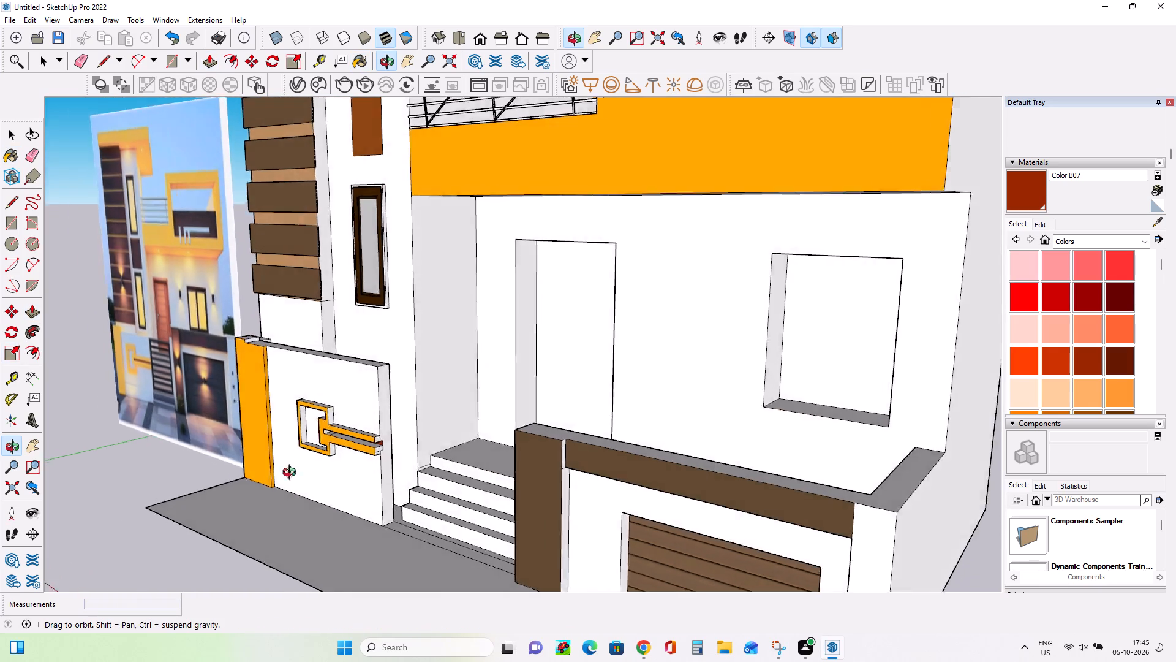
middle_drag(292, 474, 470, 390)
middle_drag(140, 348, 183, 490)
middle_click(186, 501)
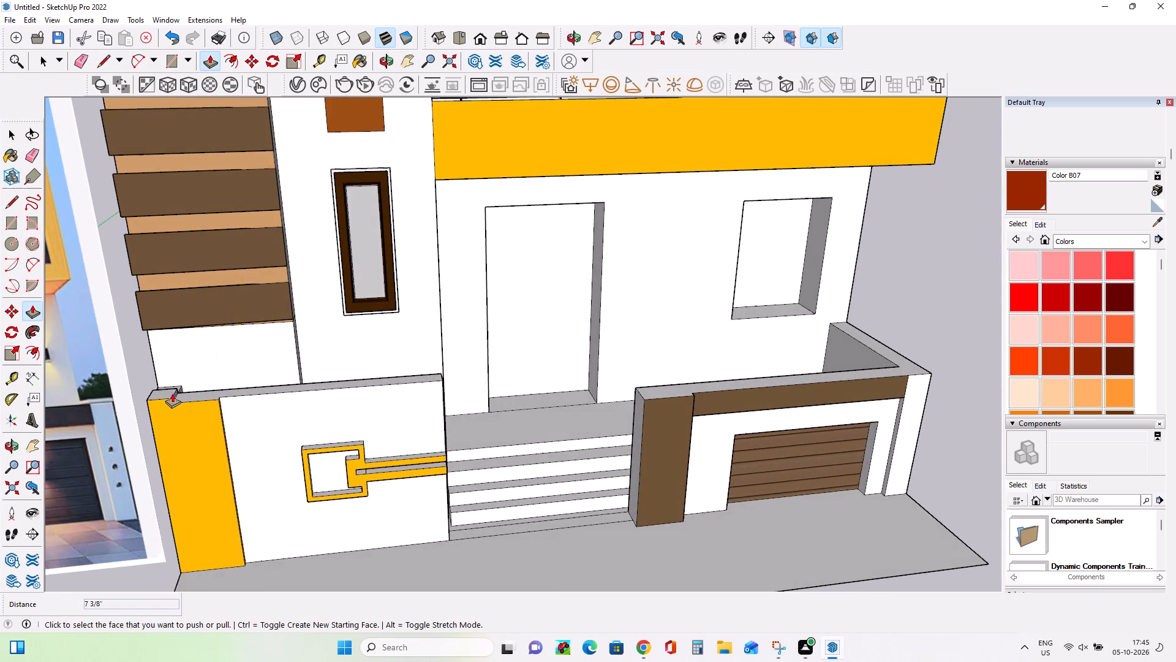
scroll(172, 393, up, 8)
middle_drag(189, 445, 198, 415)
scroll(199, 416, down, 3)
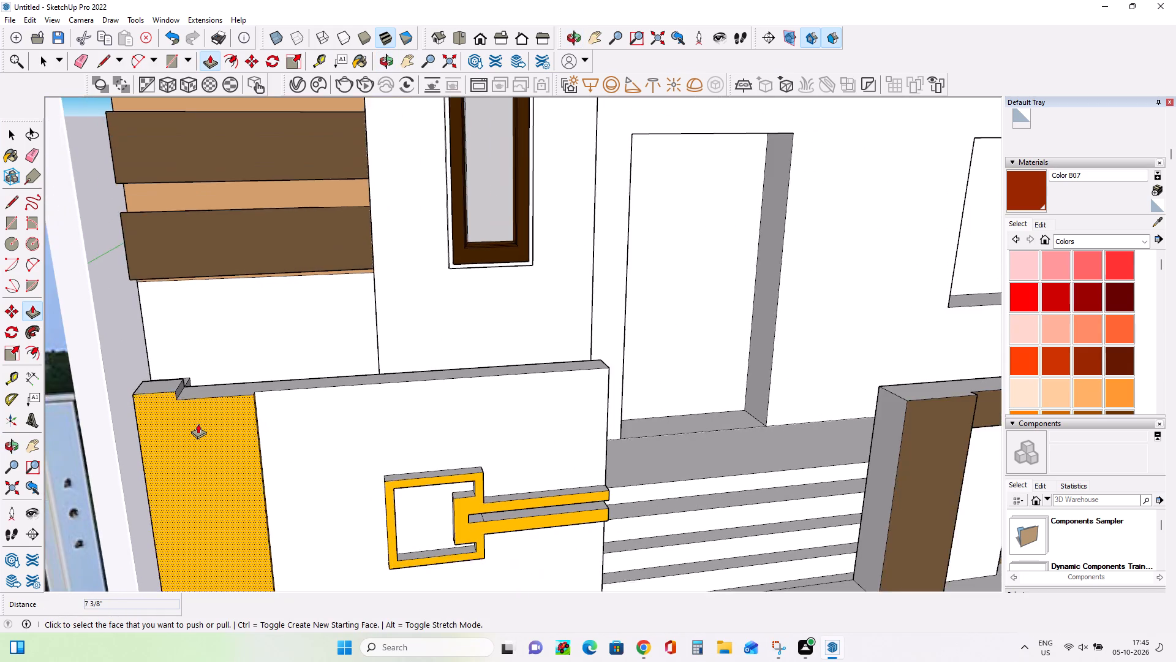
scroll(198, 424, down, 13)
middle_drag(260, 503, 249, 440)
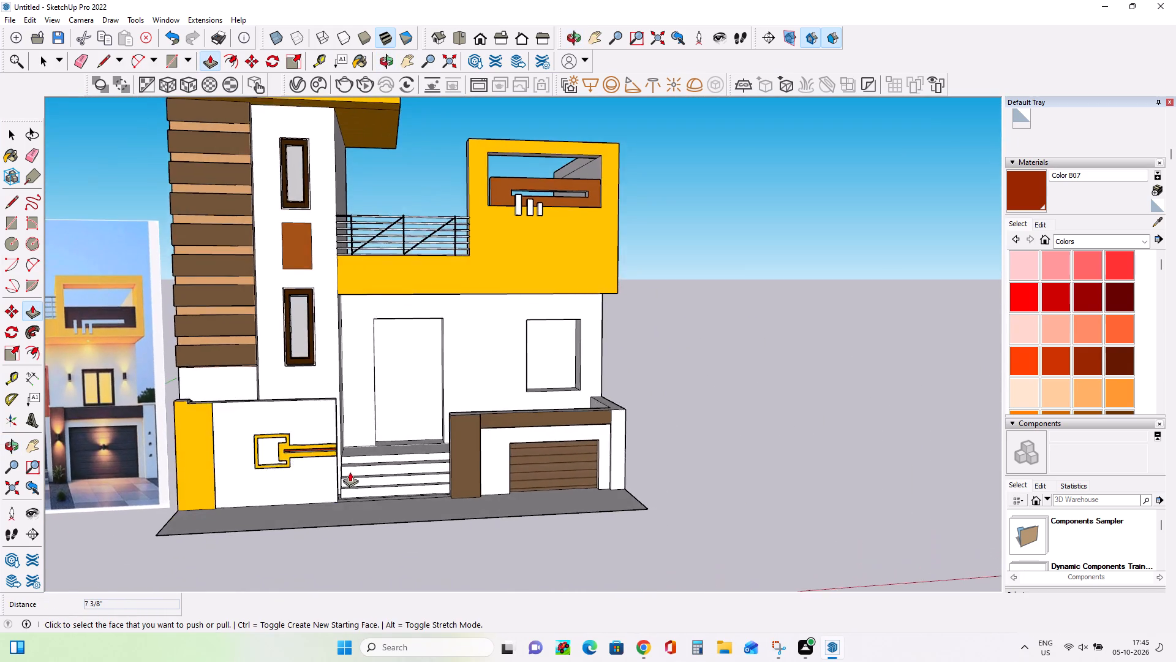
scroll(355, 472, down, 4)
middle_drag(478, 490, 470, 508)
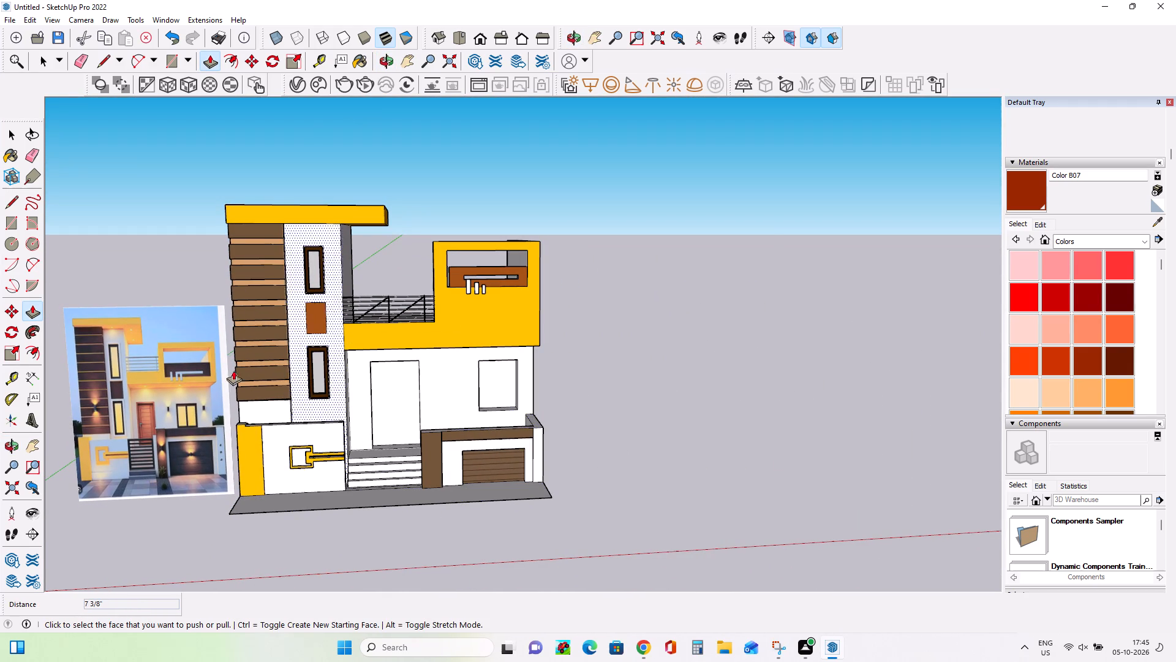
scroll(199, 419, up, 7)
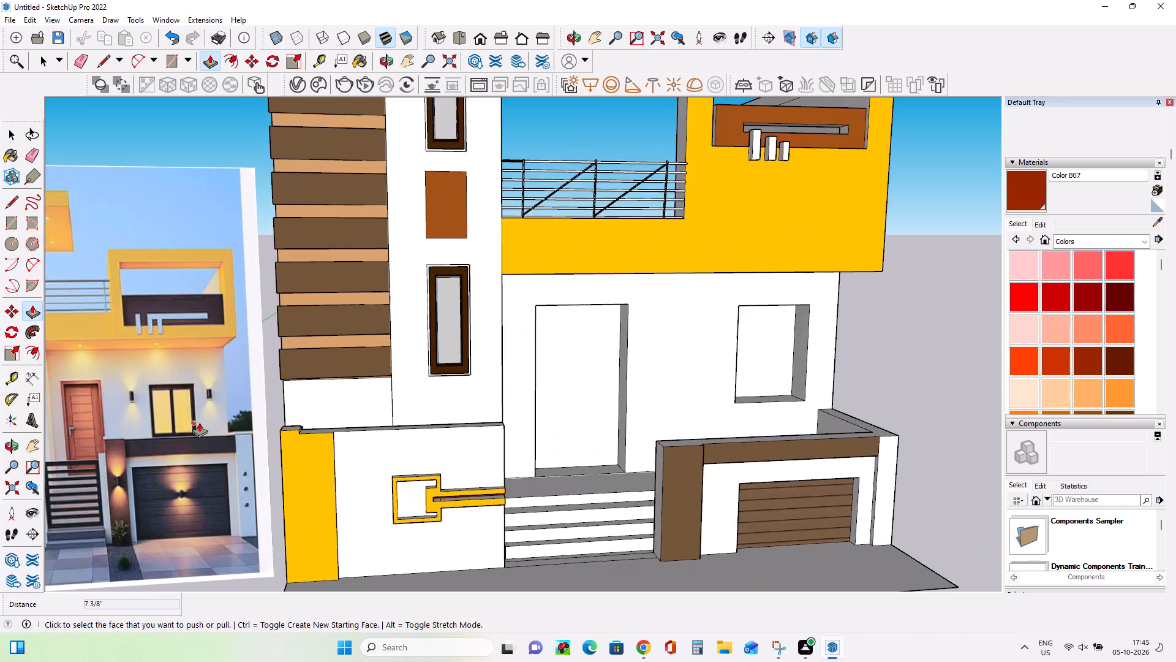
scroll(199, 422, up, 5)
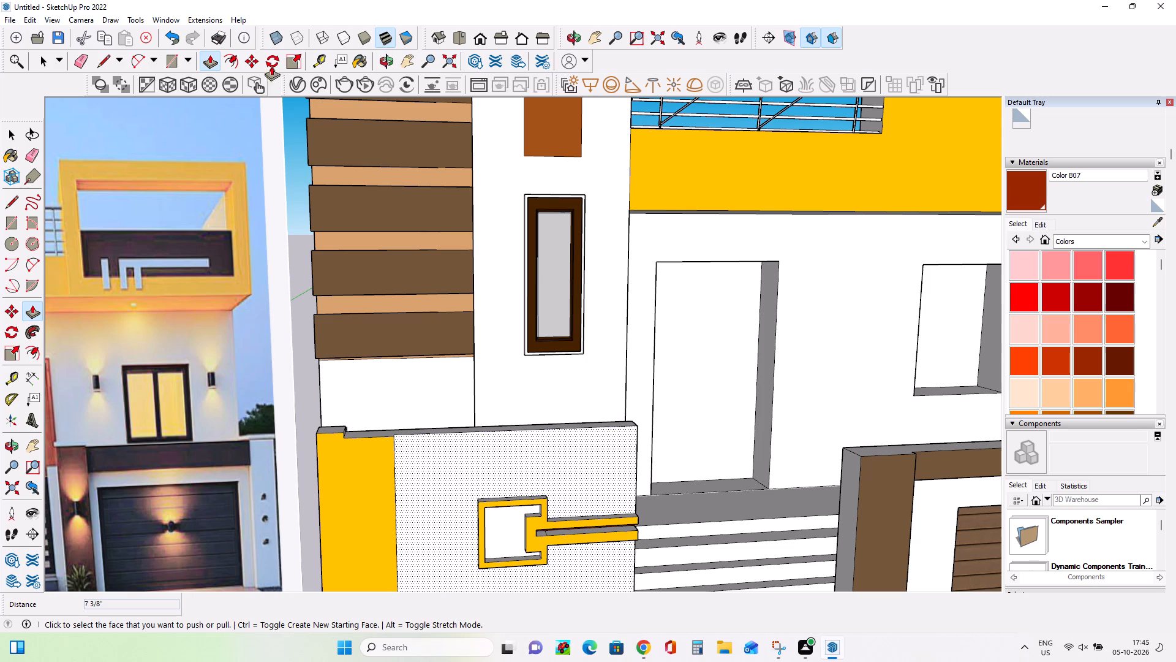
scroll(569, 300, down, 5)
scroll(571, 232, down, 4)
scroll(594, 170, down, 4)
scroll(677, 275, down, 3)
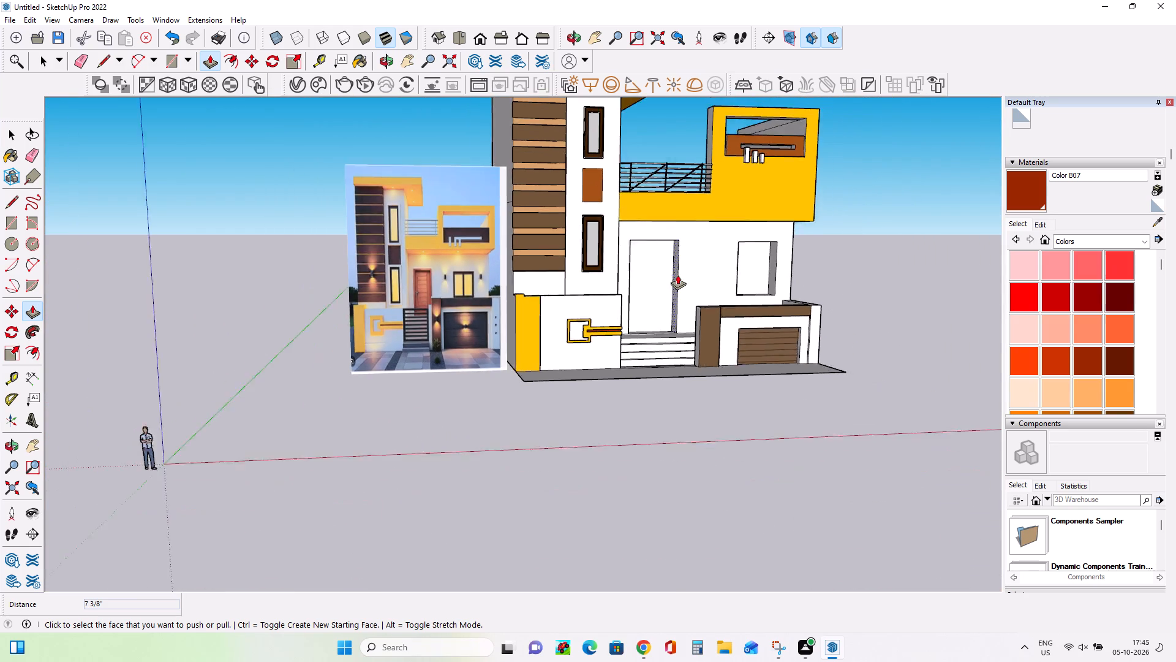
Draw a ground rectangle 51' 10 3/8" by about 17' 9 3/4" forward from the front edge of the house's base.
middle_drag(710, 272, 663, 275)
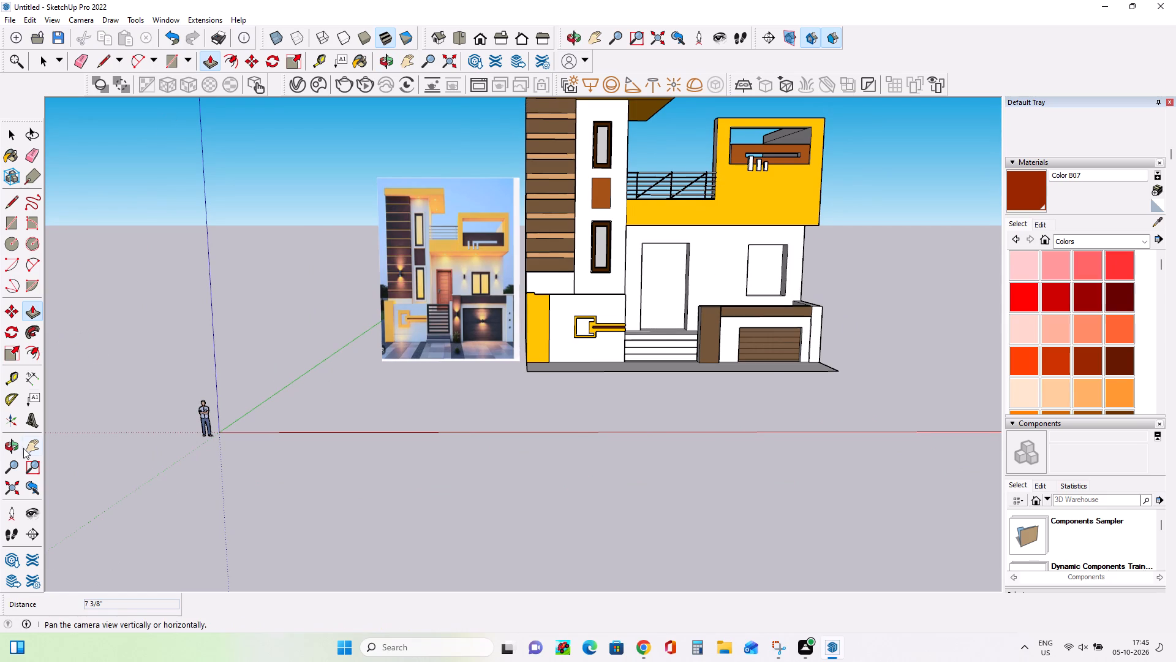
click(29, 439)
drag(399, 159, 259, 313)
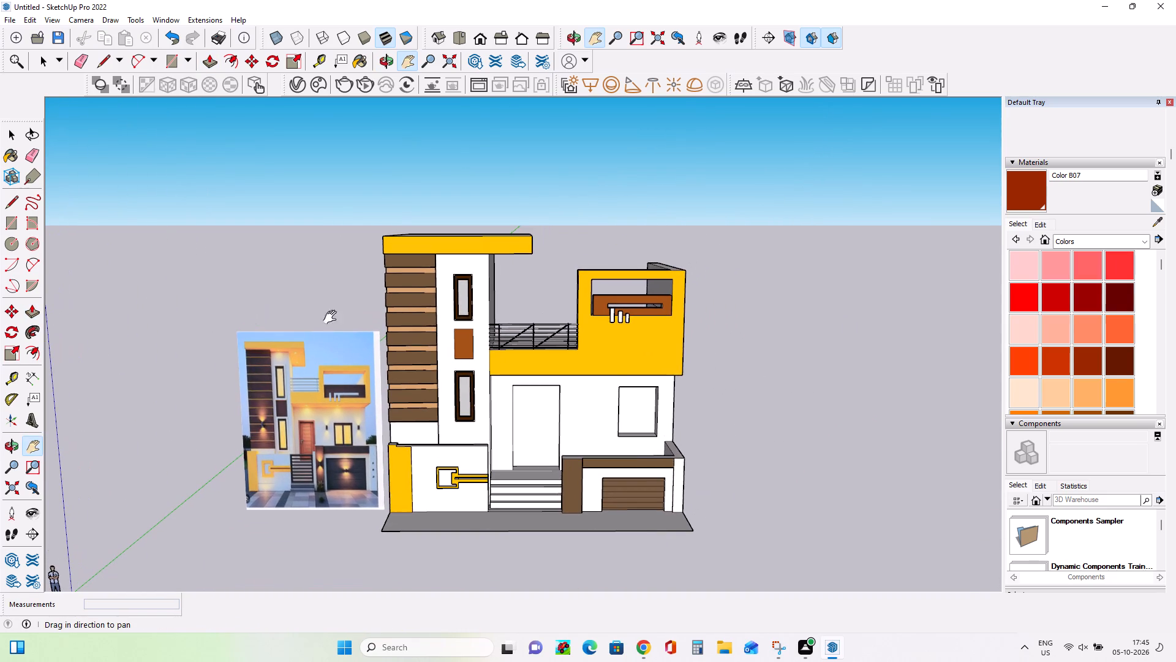
middle_drag(524, 406, 540, 387)
scroll(532, 413, down, 4)
scroll(522, 480, up, 3)
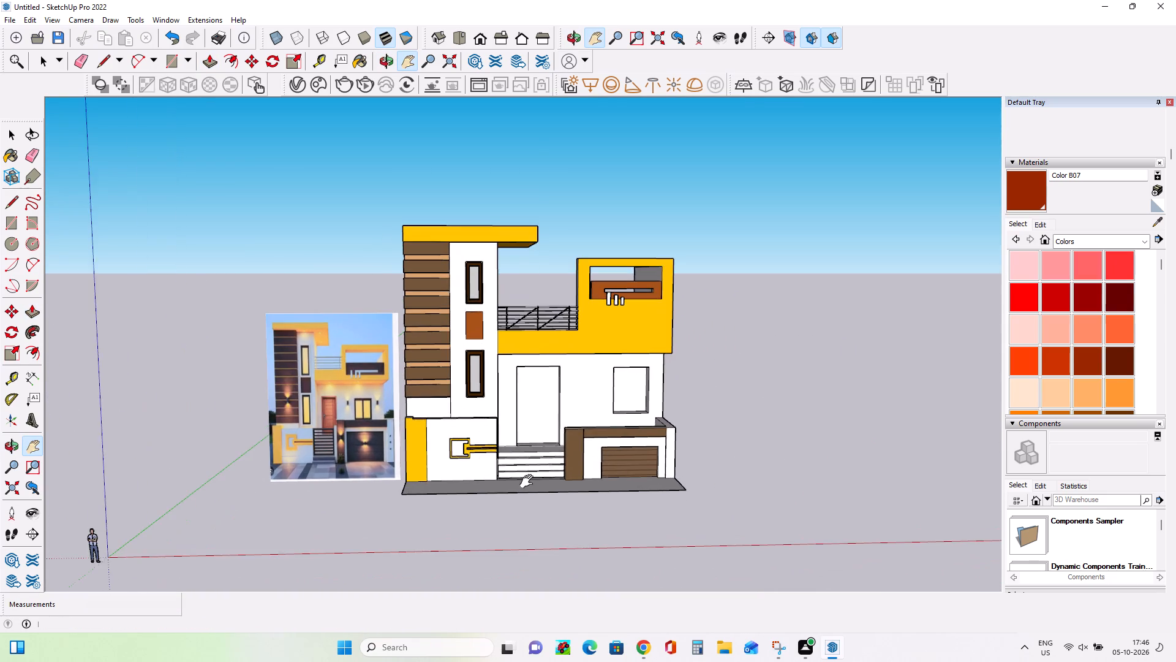
middle_drag(532, 484, 539, 546)
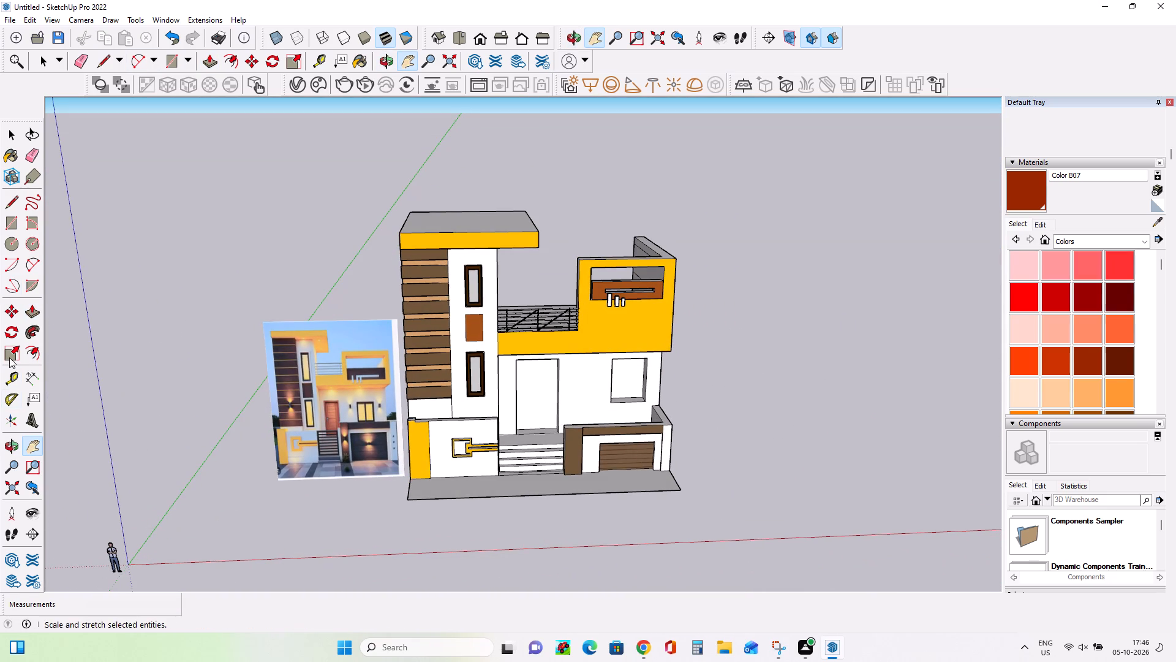
click(15, 220)
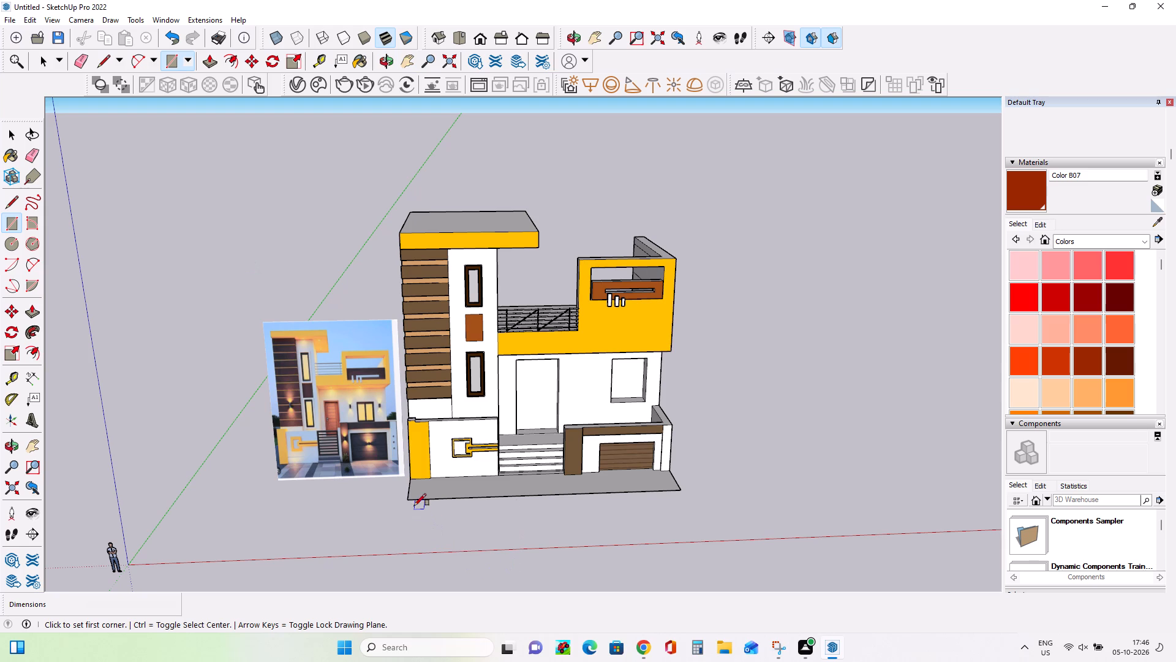
click(409, 501)
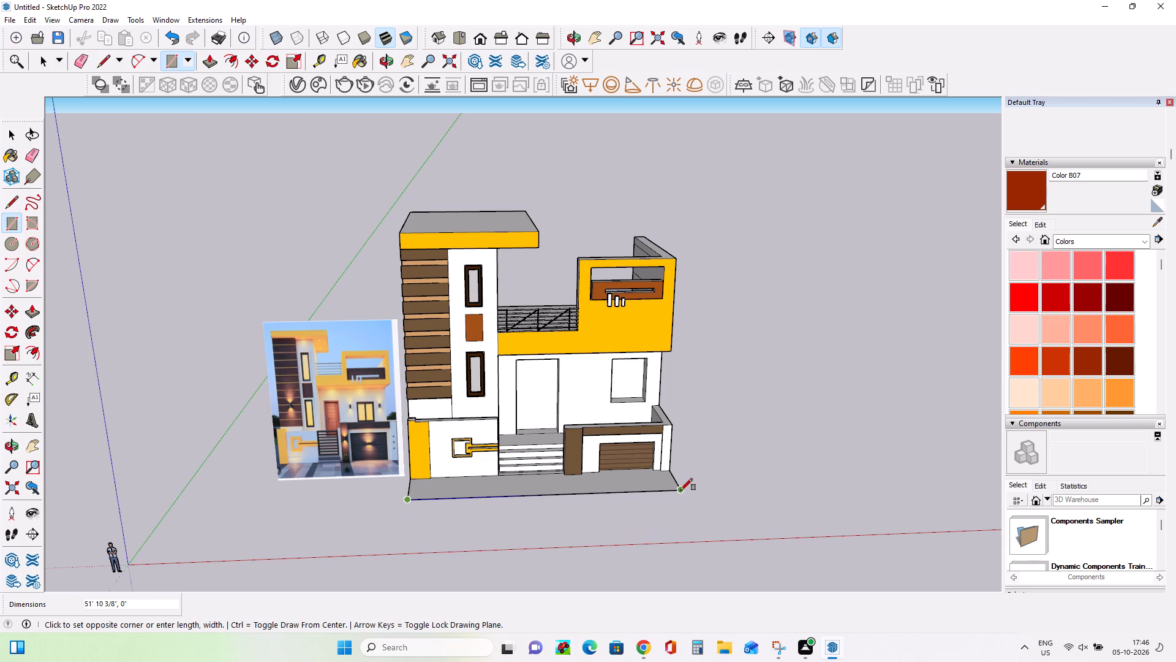
click(680, 490)
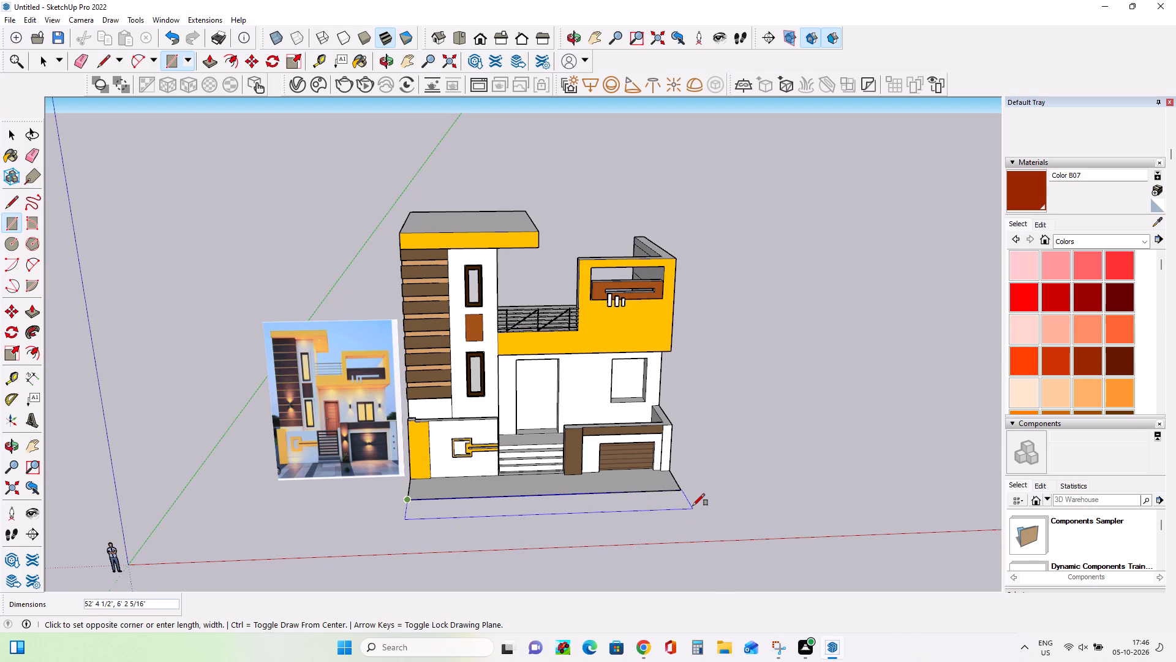
click(680, 489)
click(706, 541)
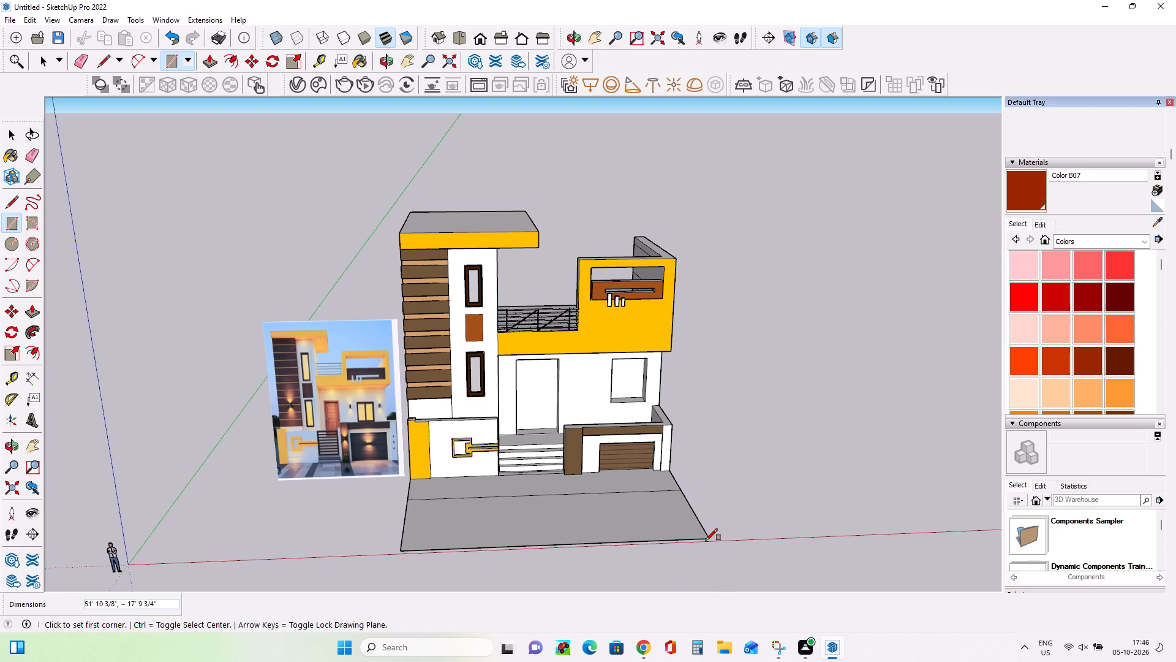
Erase the dividing edge between the base and the new ground rectangle.
middle_drag(560, 514, 591, 616)
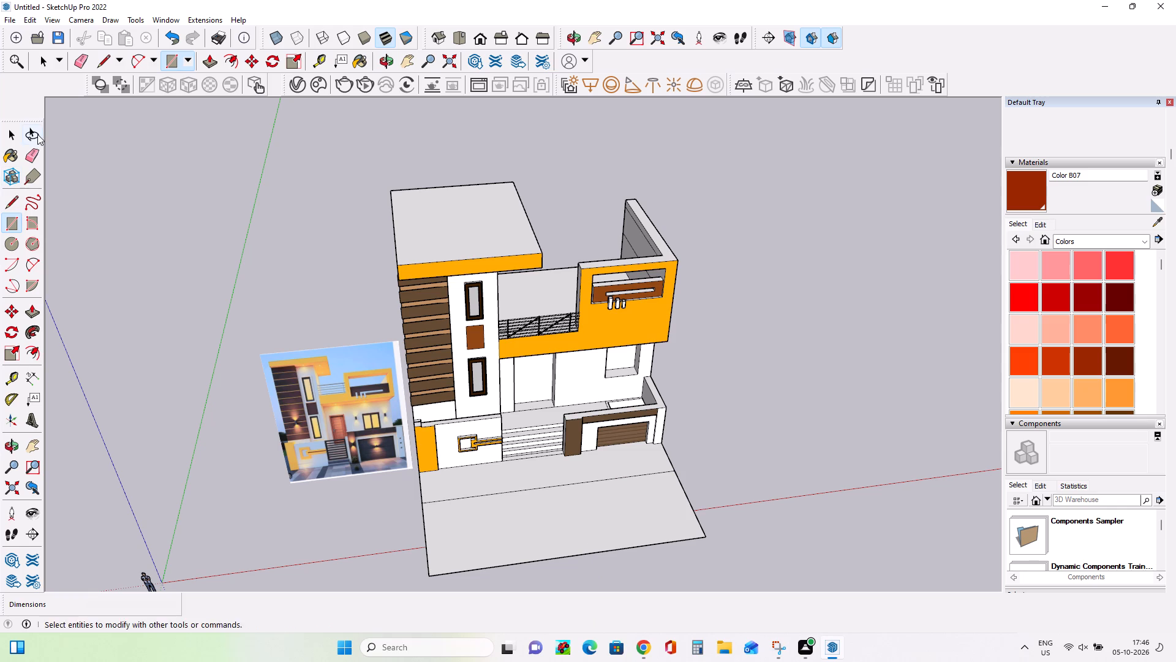
click(35, 153)
click(550, 488)
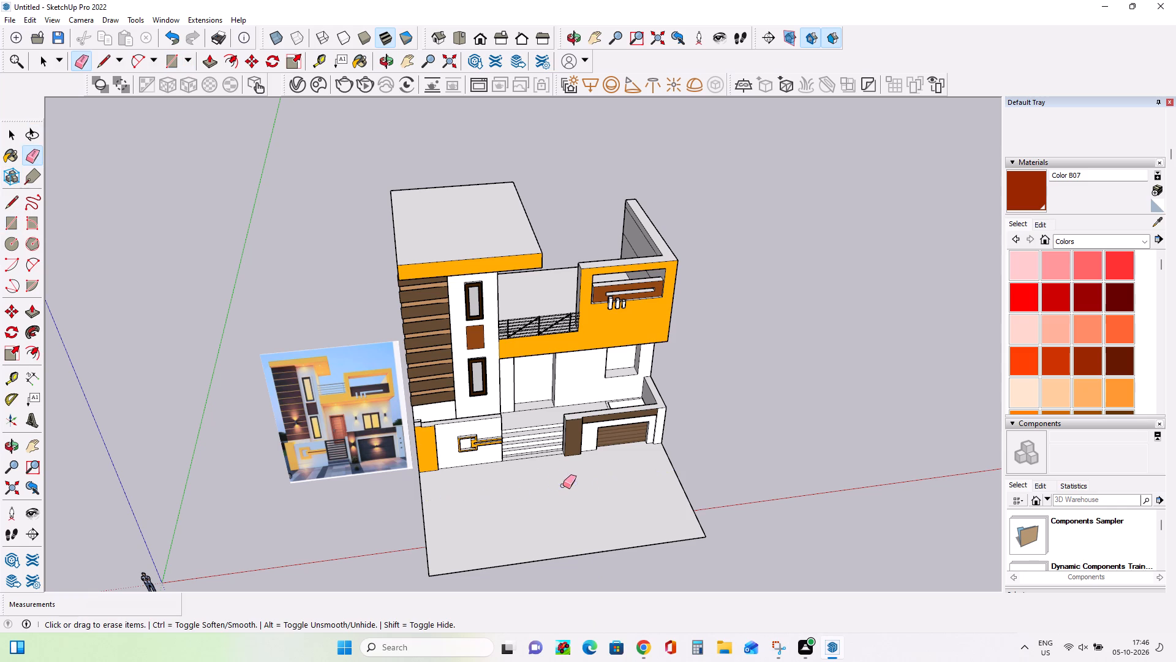
Examine the extended ground and the house elevation from several angles against the reference photo.
middle_drag(583, 451, 527, 352)
scroll(543, 499, up, 3)
middle_drag(543, 499, 584, 483)
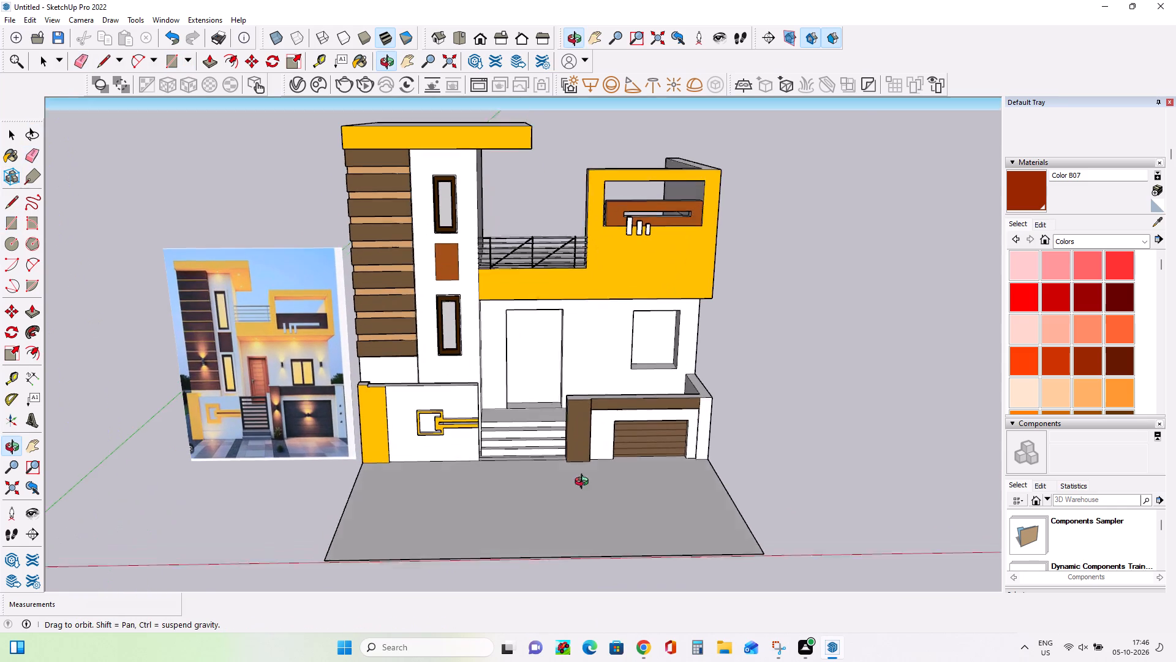
middle_drag(584, 483, 606, 471)
scroll(626, 460, down, 2)
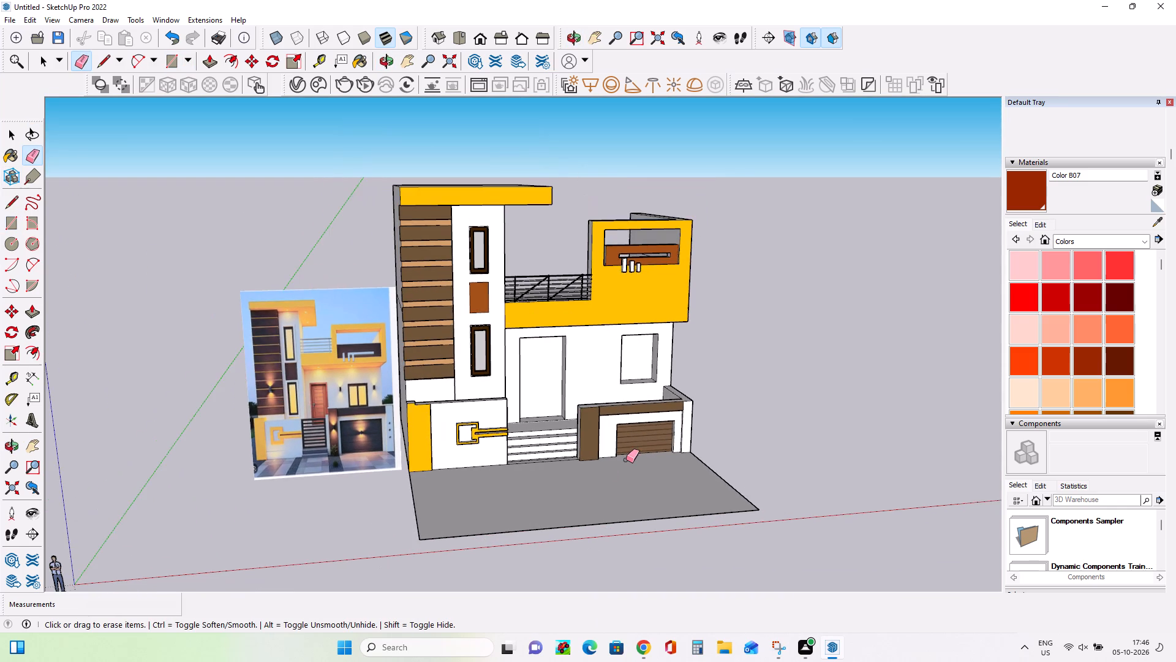
middle_drag(642, 471, 595, 433)
middle_drag(492, 368, 355, 427)
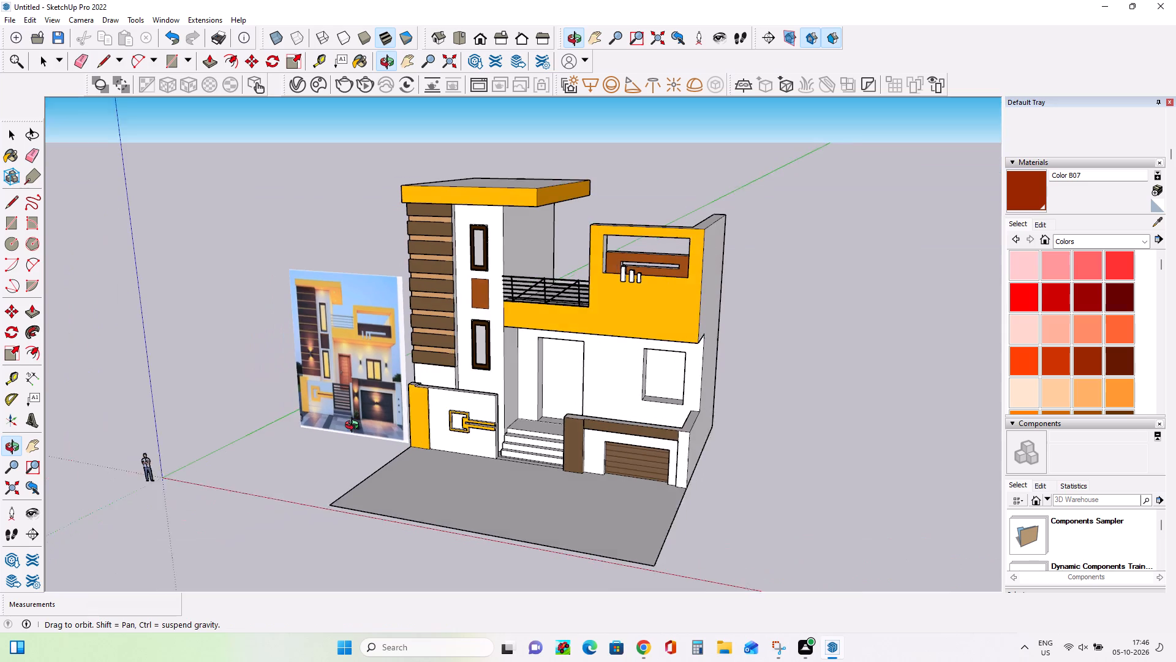
middle_drag(355, 427, 353, 427)
scroll(450, 353, up, 1)
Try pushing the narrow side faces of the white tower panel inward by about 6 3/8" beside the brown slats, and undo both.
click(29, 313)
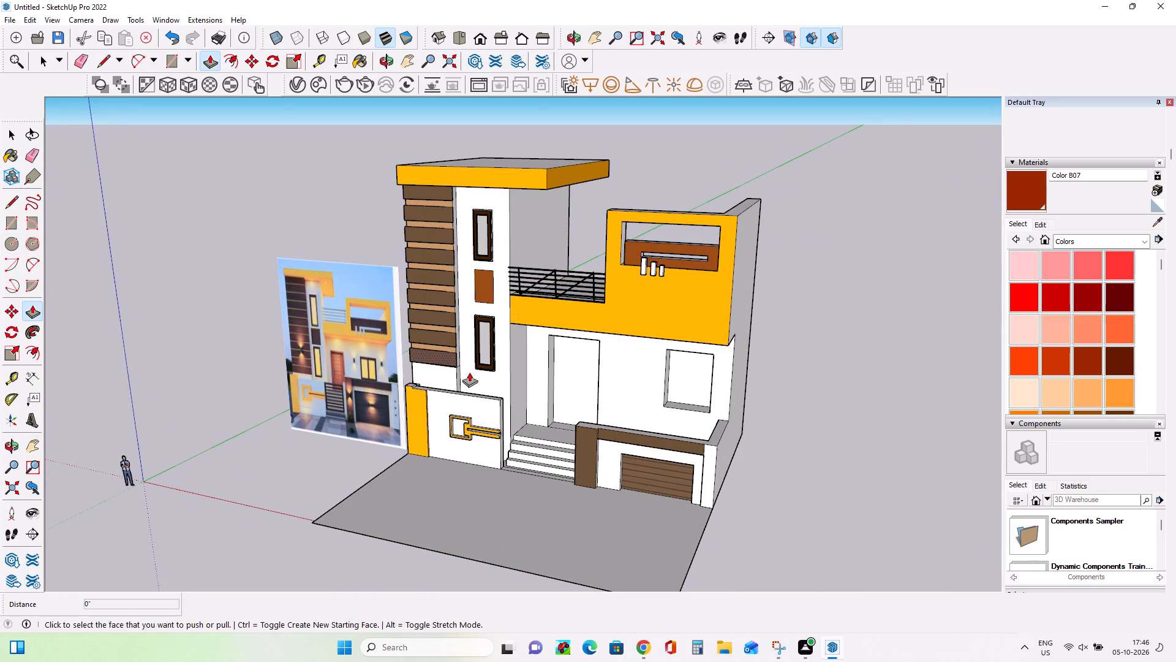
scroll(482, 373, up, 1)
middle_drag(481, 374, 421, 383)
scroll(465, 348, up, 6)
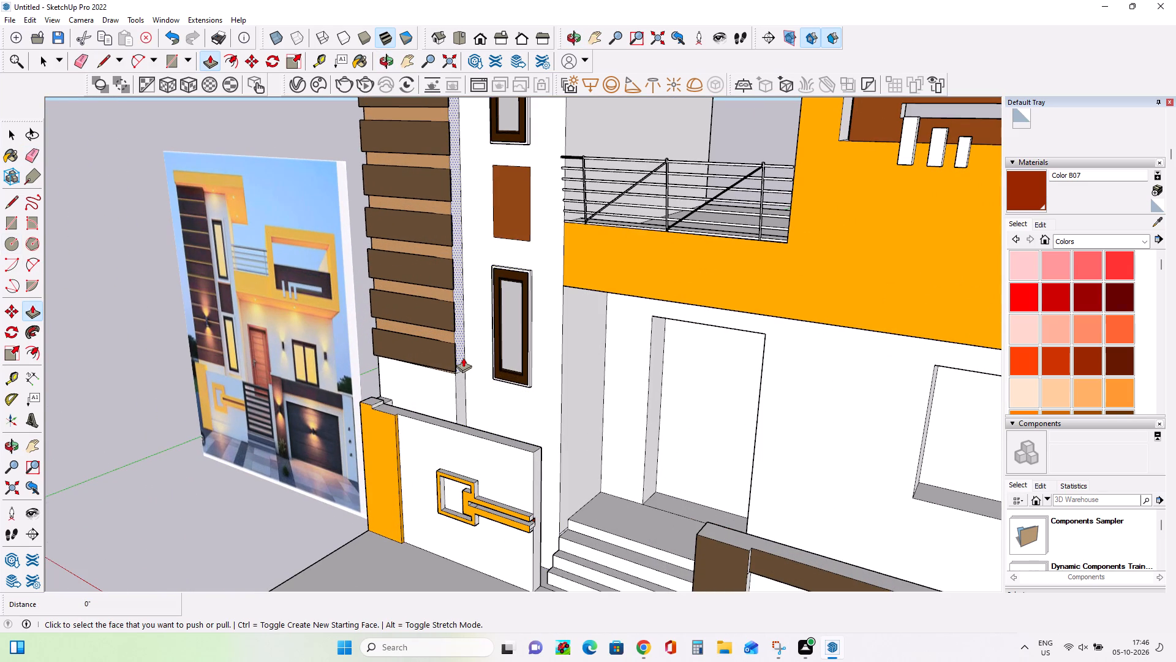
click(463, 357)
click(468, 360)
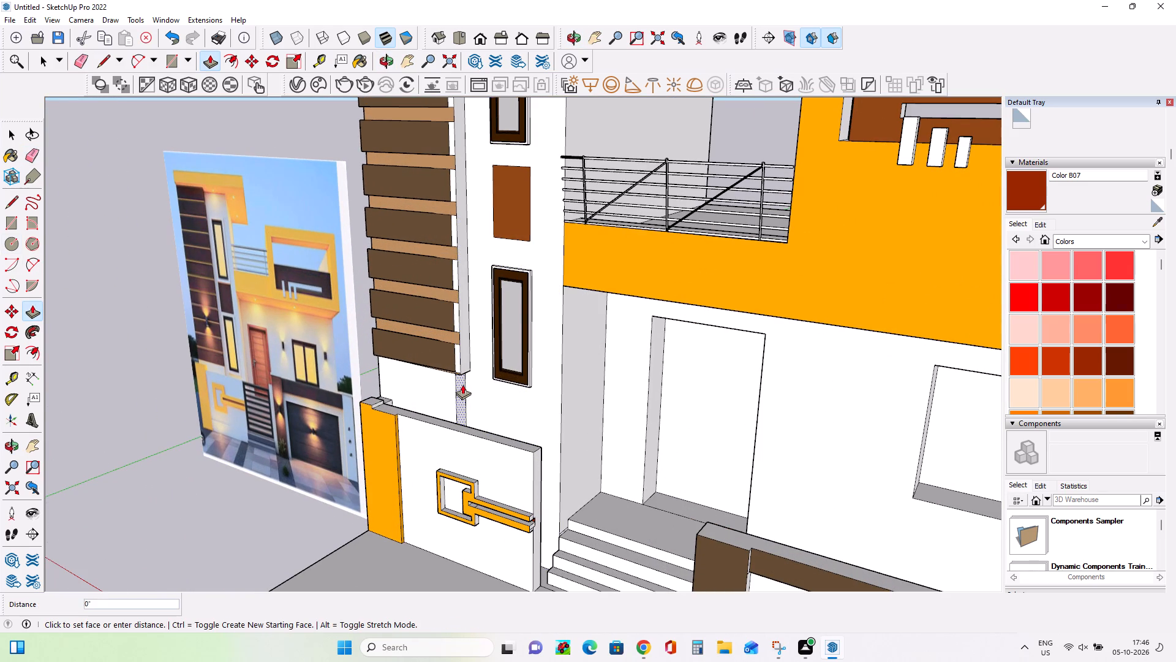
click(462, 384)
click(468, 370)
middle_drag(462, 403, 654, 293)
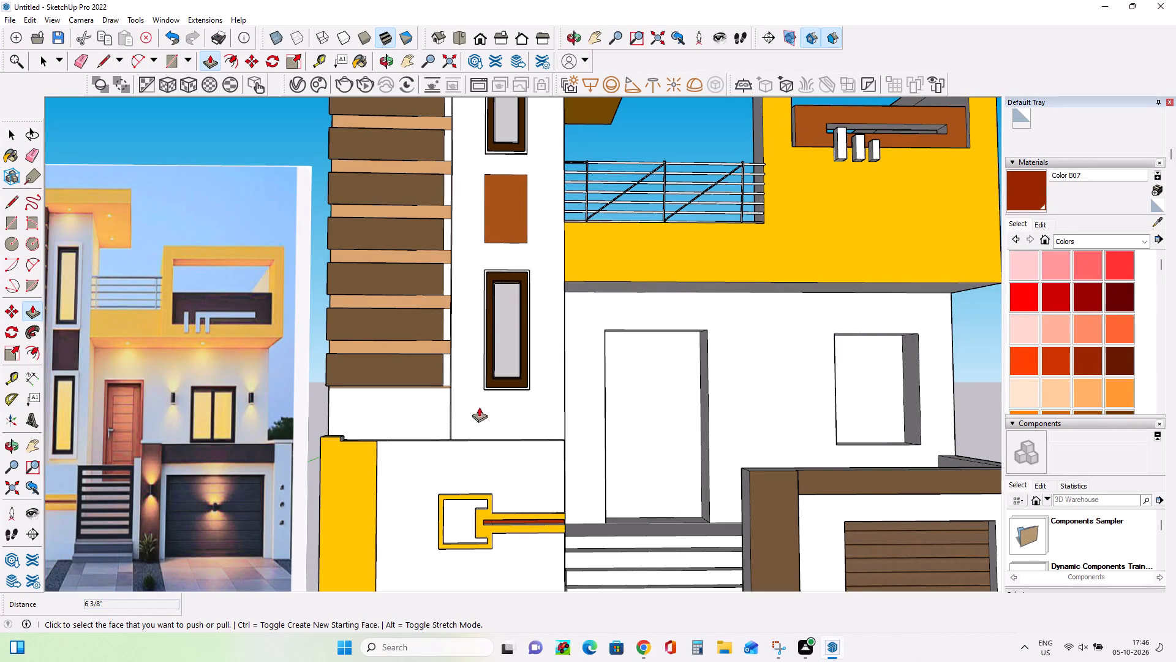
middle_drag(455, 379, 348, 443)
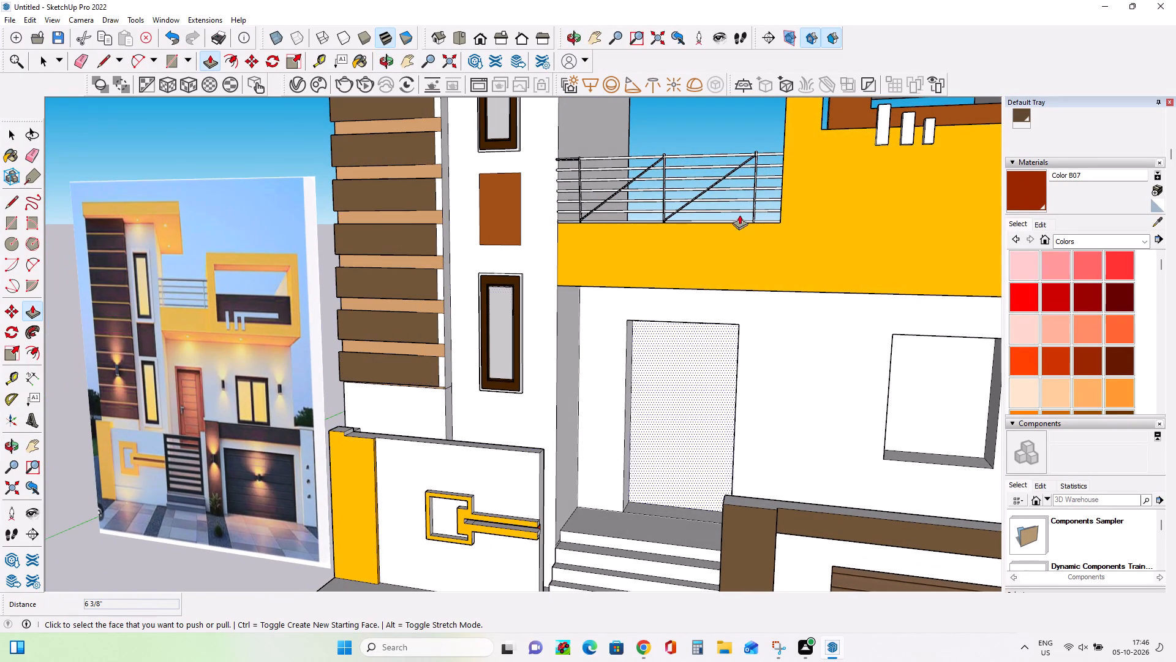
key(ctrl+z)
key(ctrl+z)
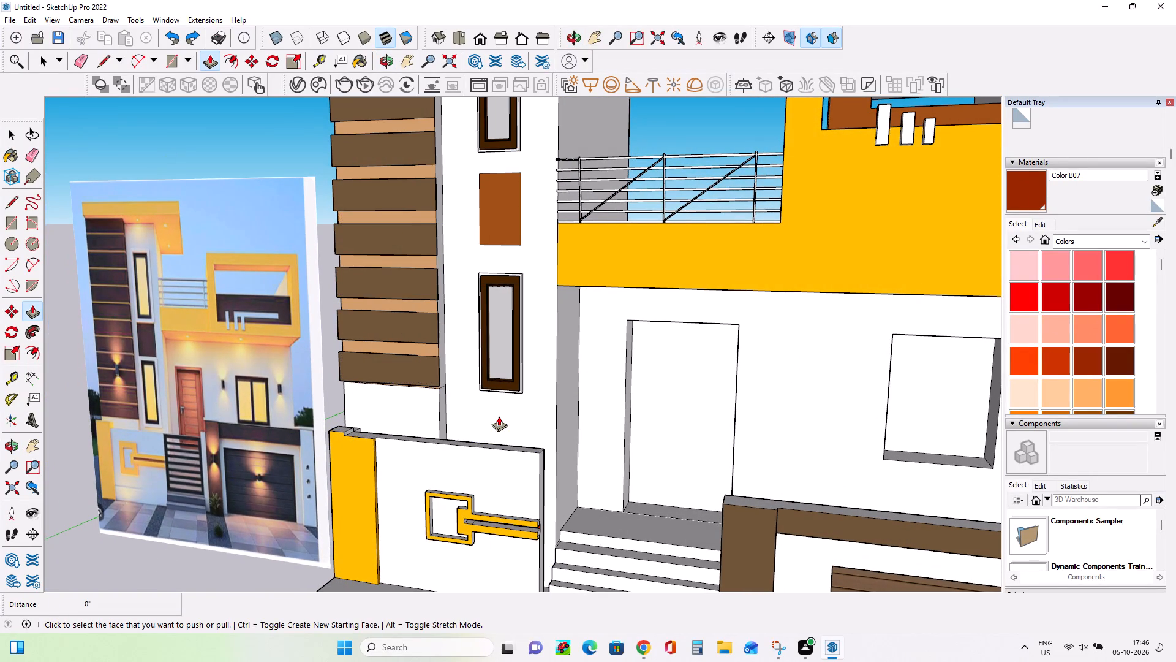
Examine the paving and front ground in the reference photo and compare them with the modelled elevation.
scroll(499, 416, down, 8)
middle_drag(516, 410, 696, 386)
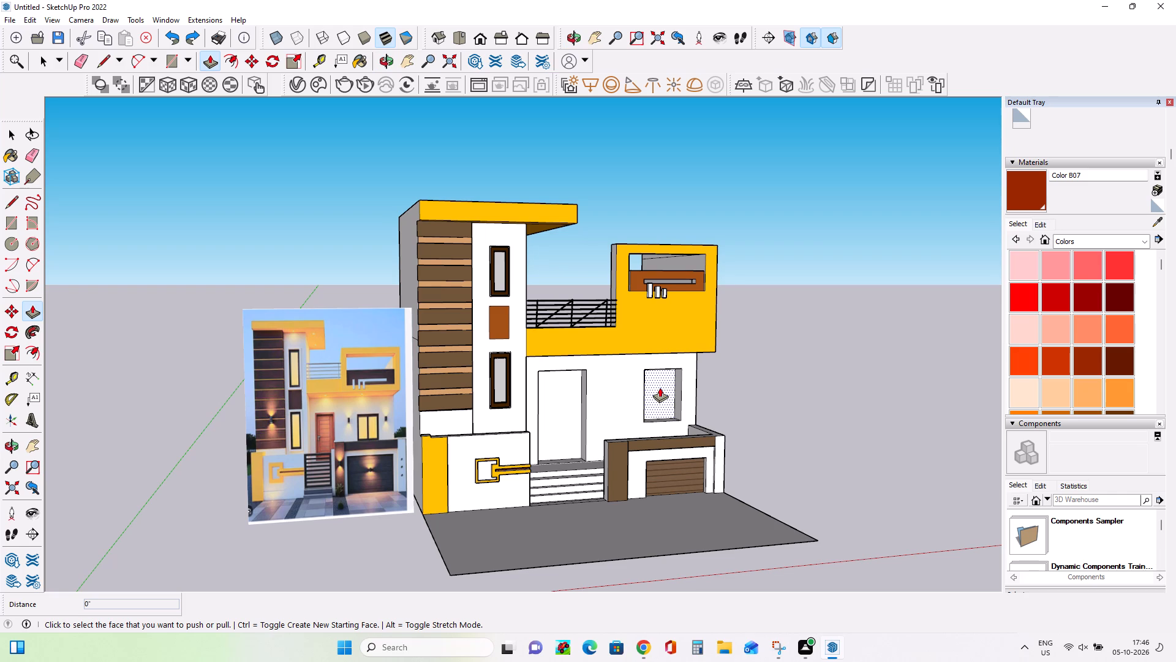
middle_drag(785, 492, 699, 511)
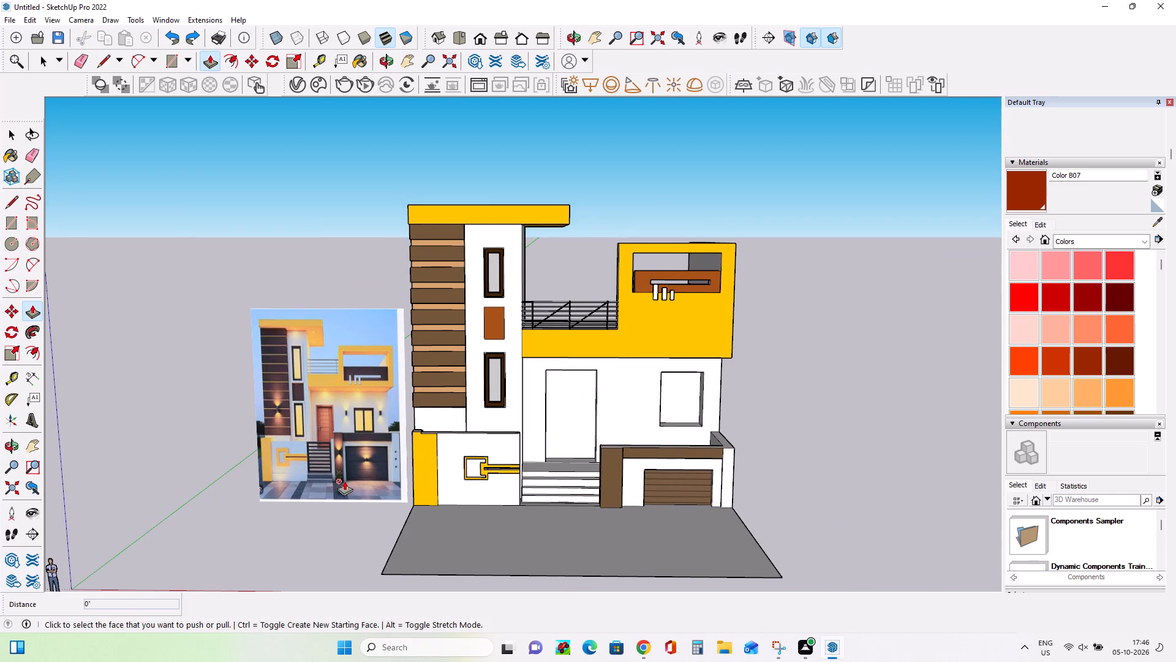
middle_drag(371, 500, 401, 566)
scroll(304, 492, up, 7)
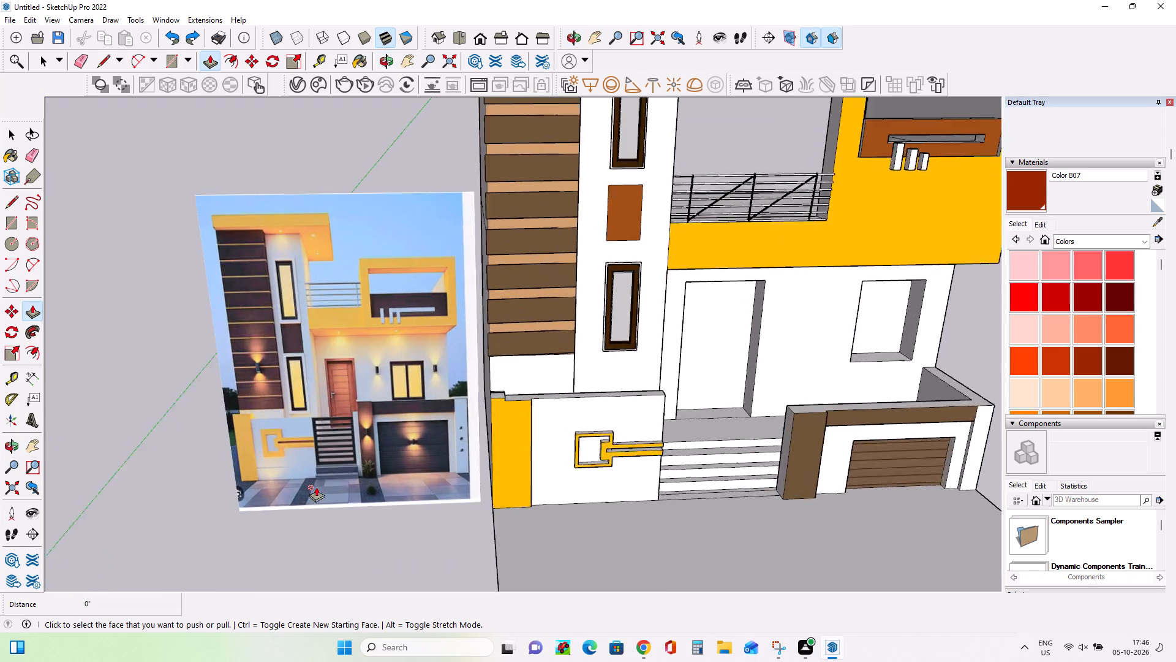
scroll(316, 487, up, 6)
middle_drag(337, 512, 345, 555)
middle_drag(345, 555, 326, 538)
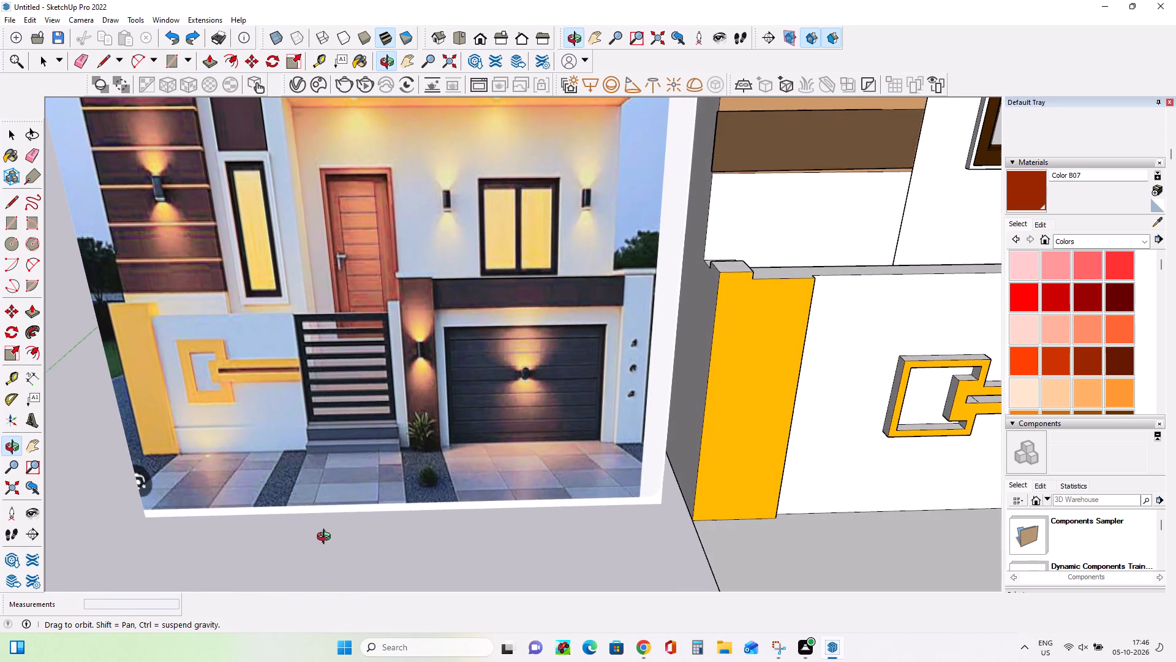
middle_drag(326, 538, 319, 506)
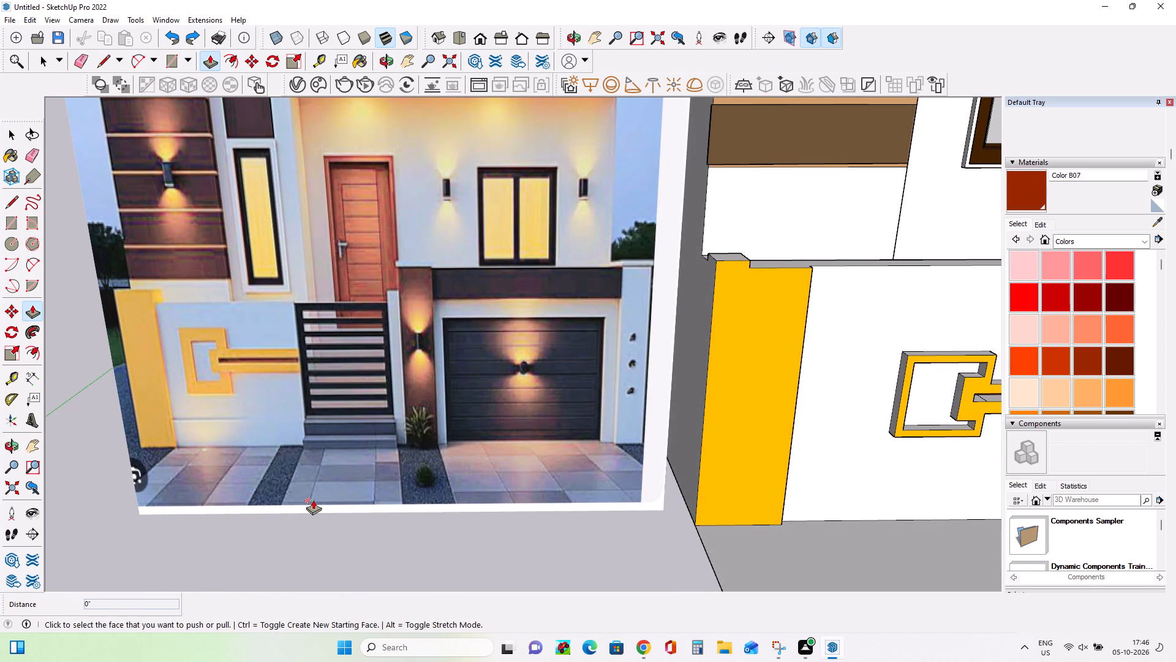
scroll(313, 500, down, 12)
scroll(313, 500, up, 1)
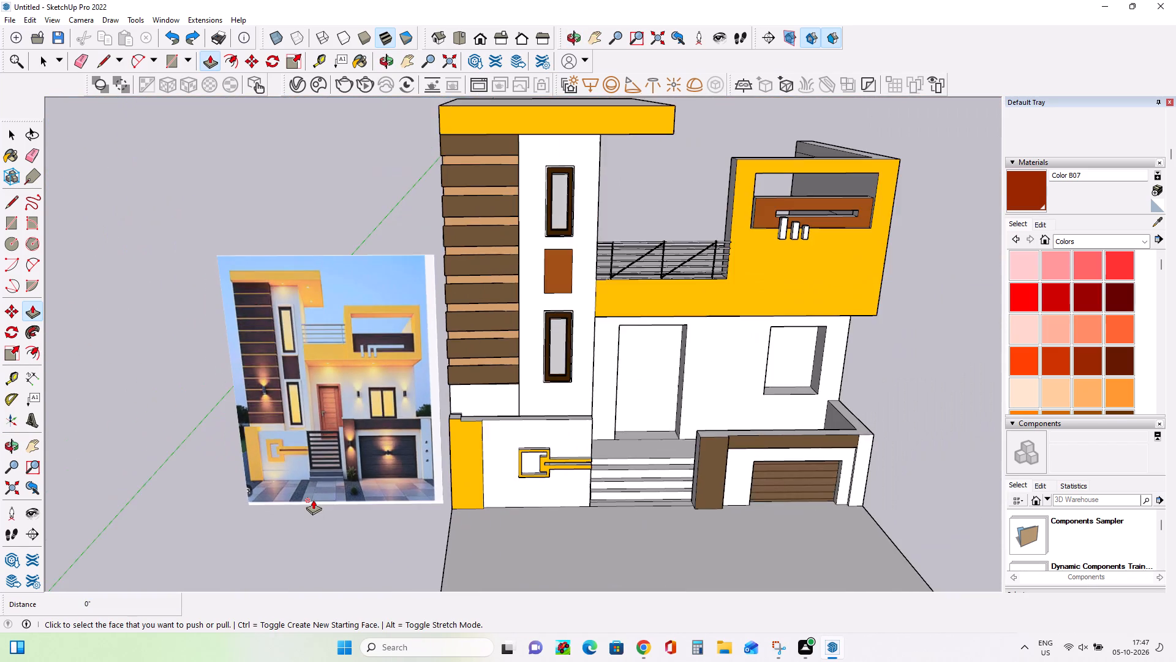
scroll(313, 500, down, 10)
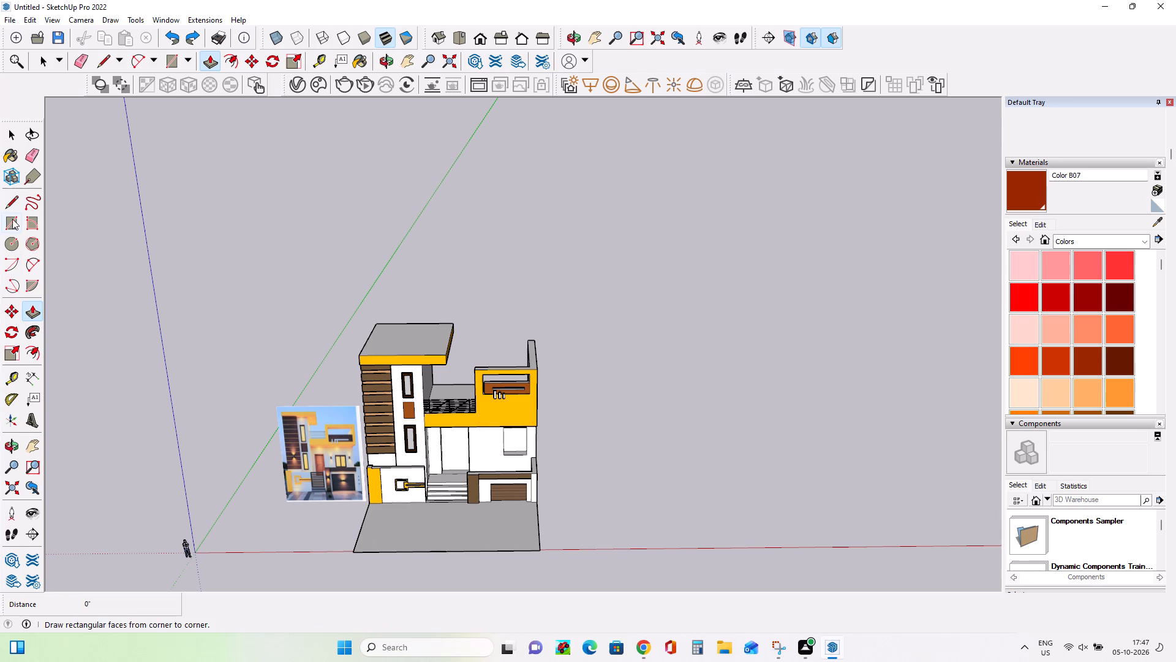
Draw two dividing lines across the front ground, one below the yellow motif about 26' 9 13/16" long and one beside the steps.
click(17, 198)
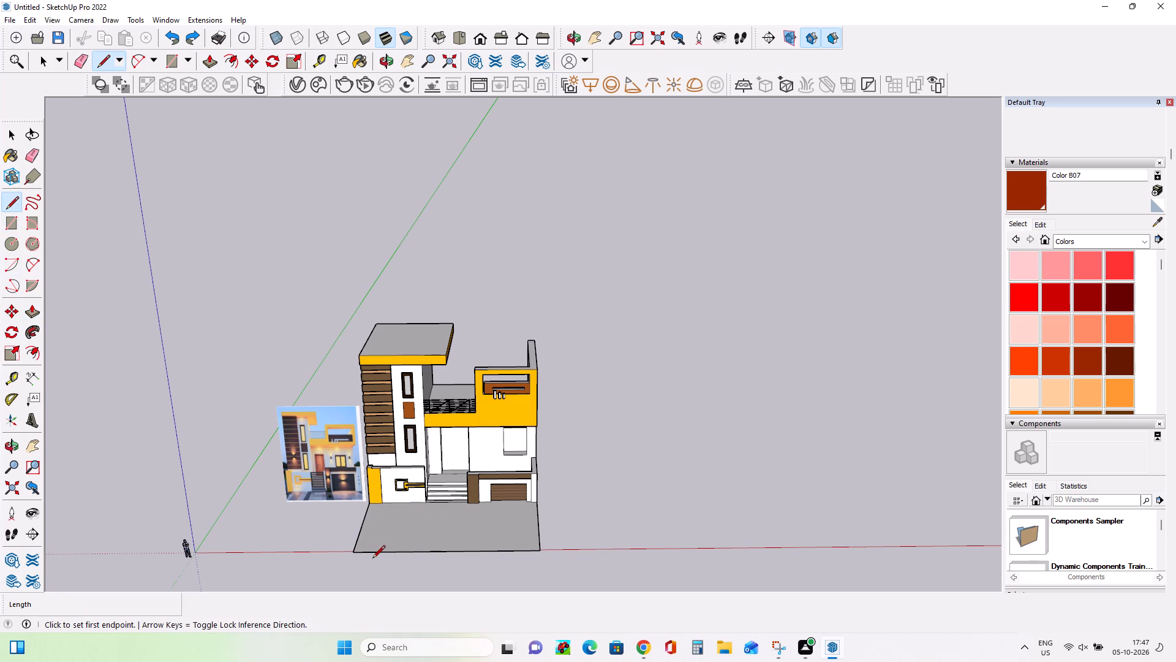
click(377, 555)
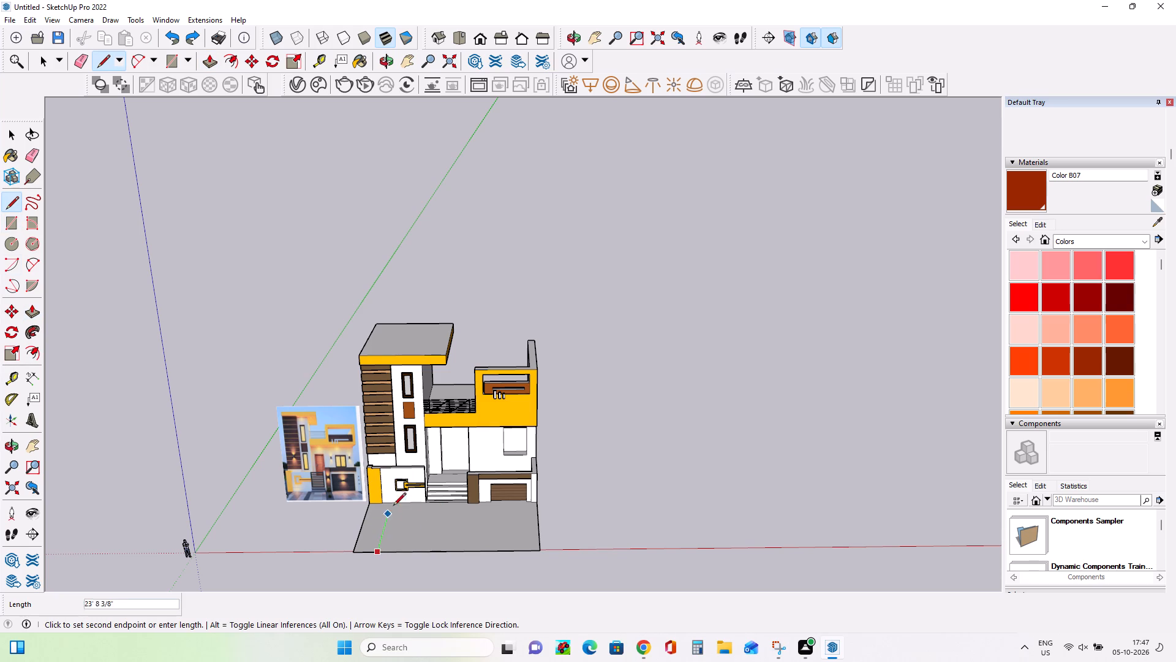
click(390, 504)
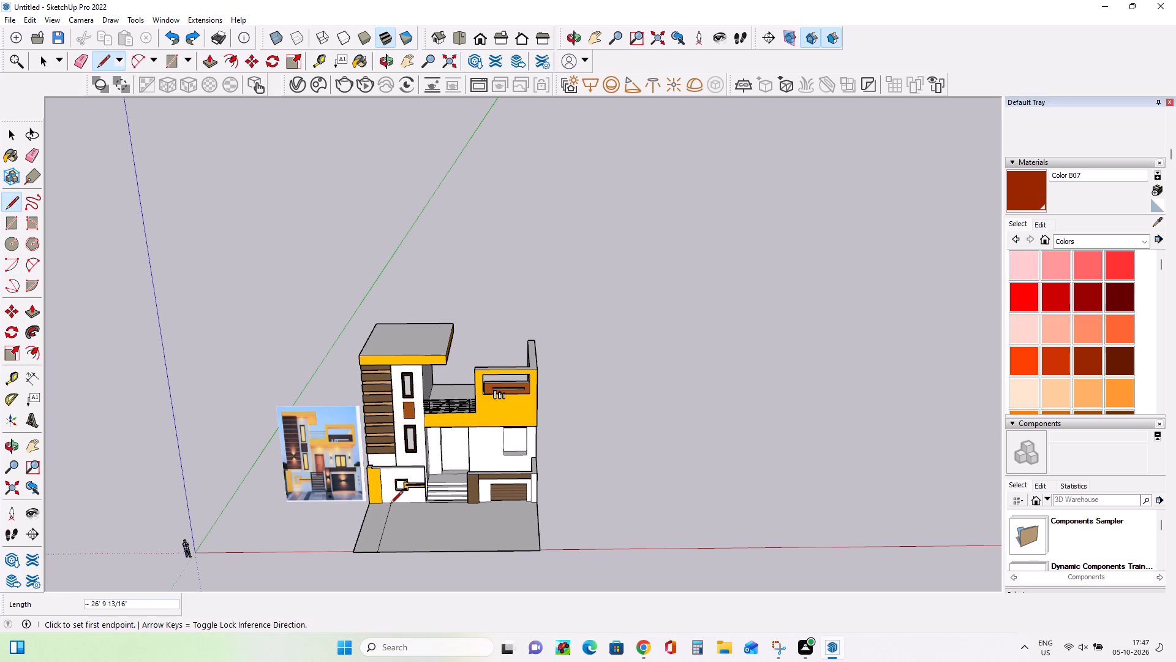
click(420, 553)
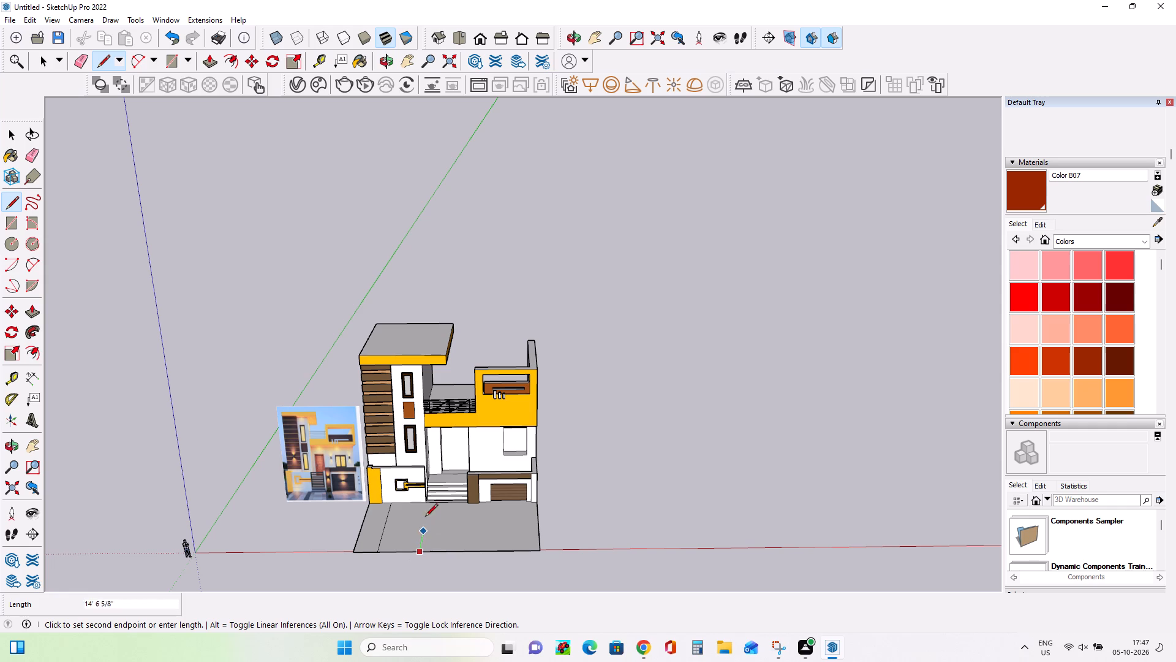
click(430, 505)
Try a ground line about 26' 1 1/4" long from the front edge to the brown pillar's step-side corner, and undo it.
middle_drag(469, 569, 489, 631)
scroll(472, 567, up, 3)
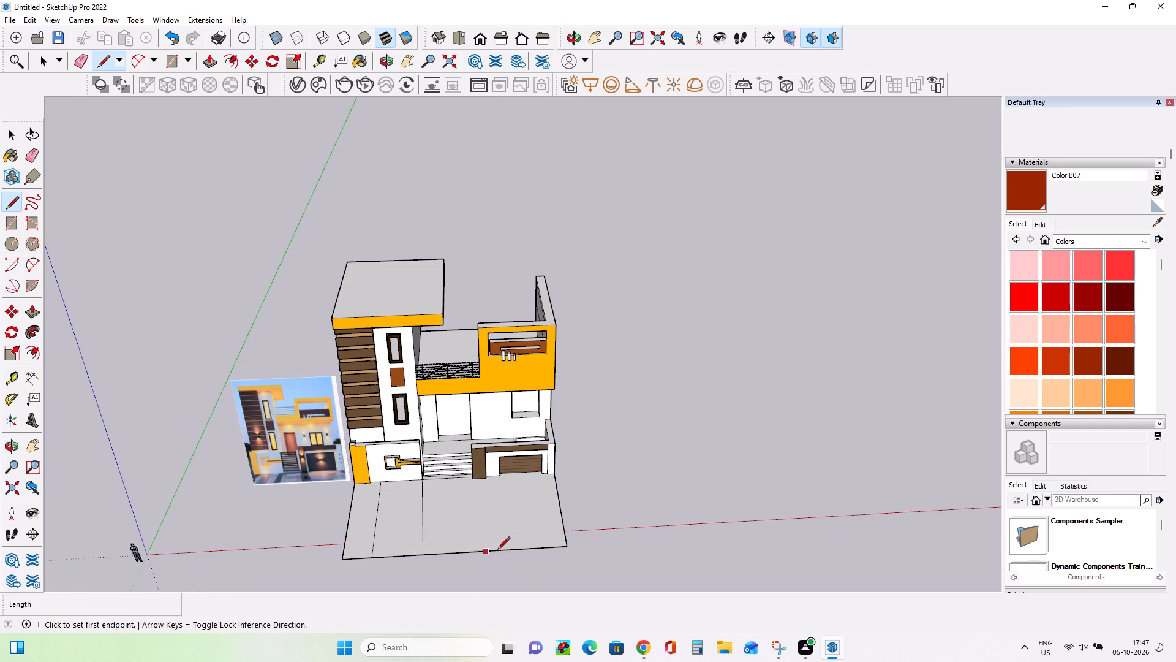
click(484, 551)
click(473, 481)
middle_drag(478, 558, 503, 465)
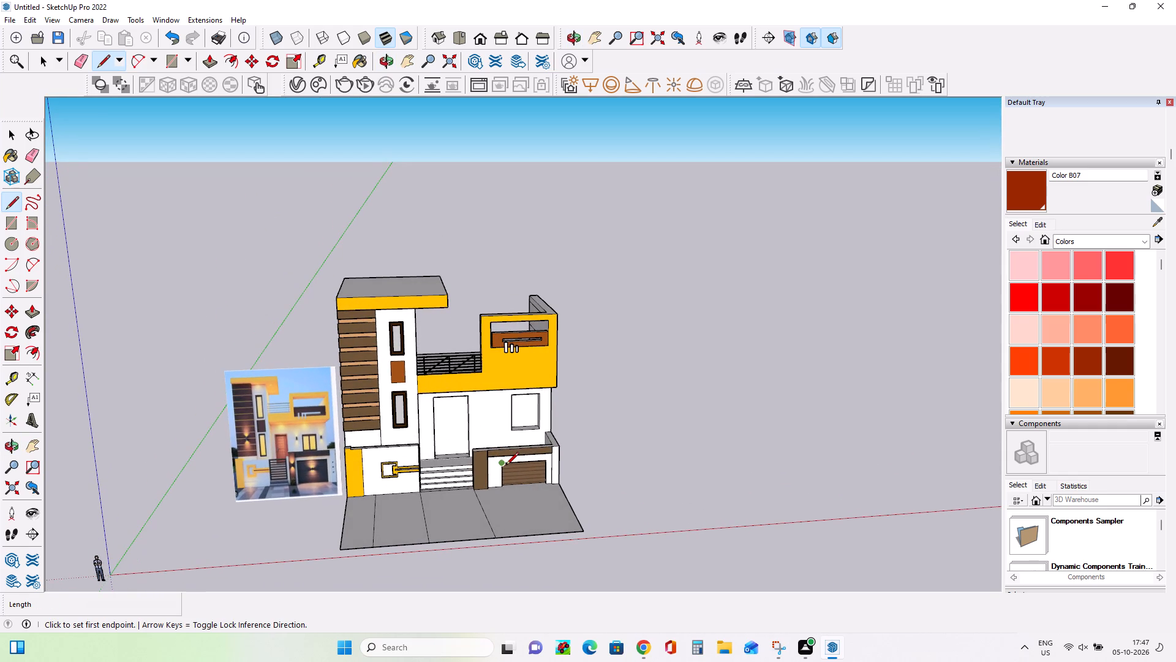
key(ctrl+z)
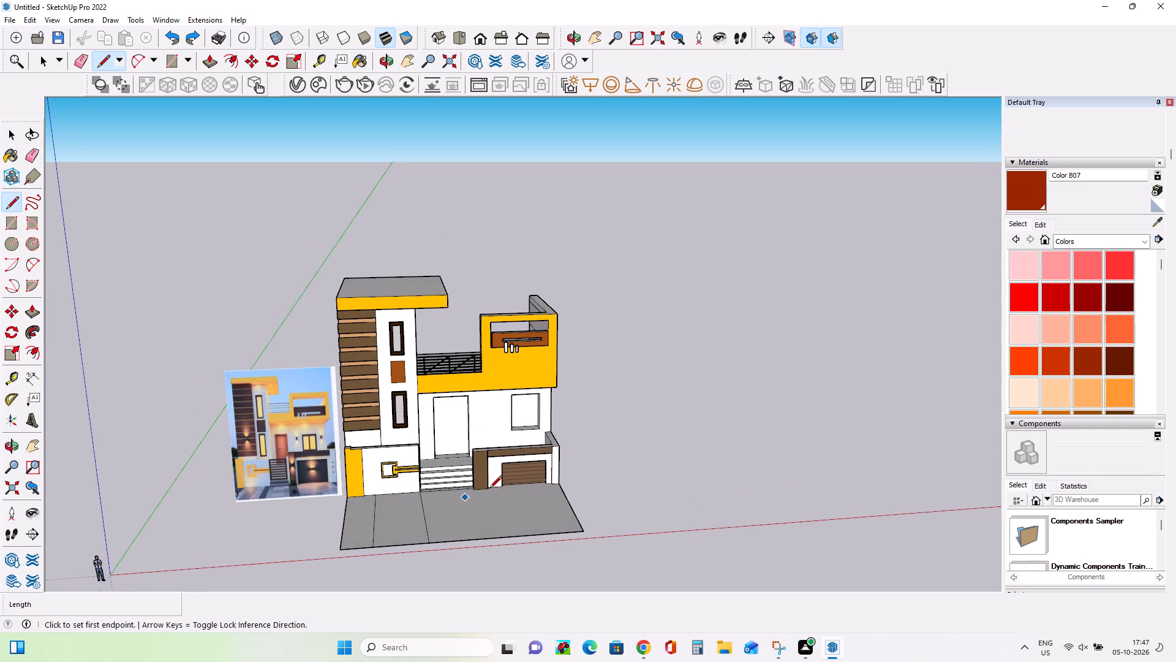
Draw three ground lines to the front edge: two about 26' 1/4" from the brown pillar's sides, one about 26' 9 13/16" near the garage's outer side.
click(477, 493)
click(485, 536)
click(488, 489)
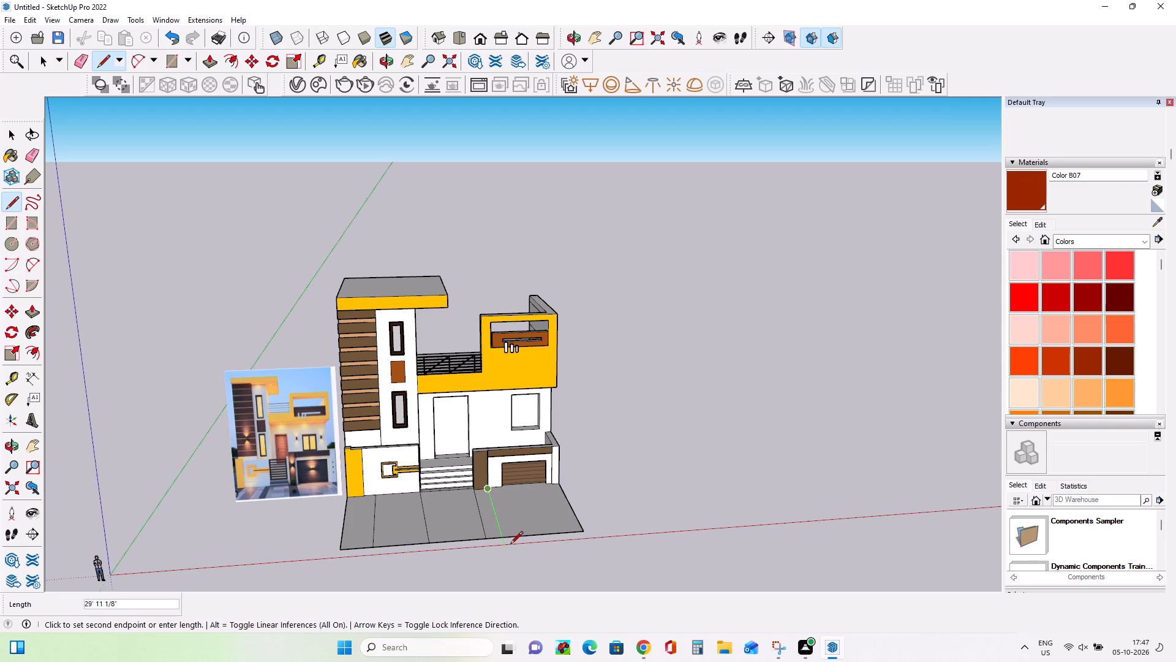
click(508, 536)
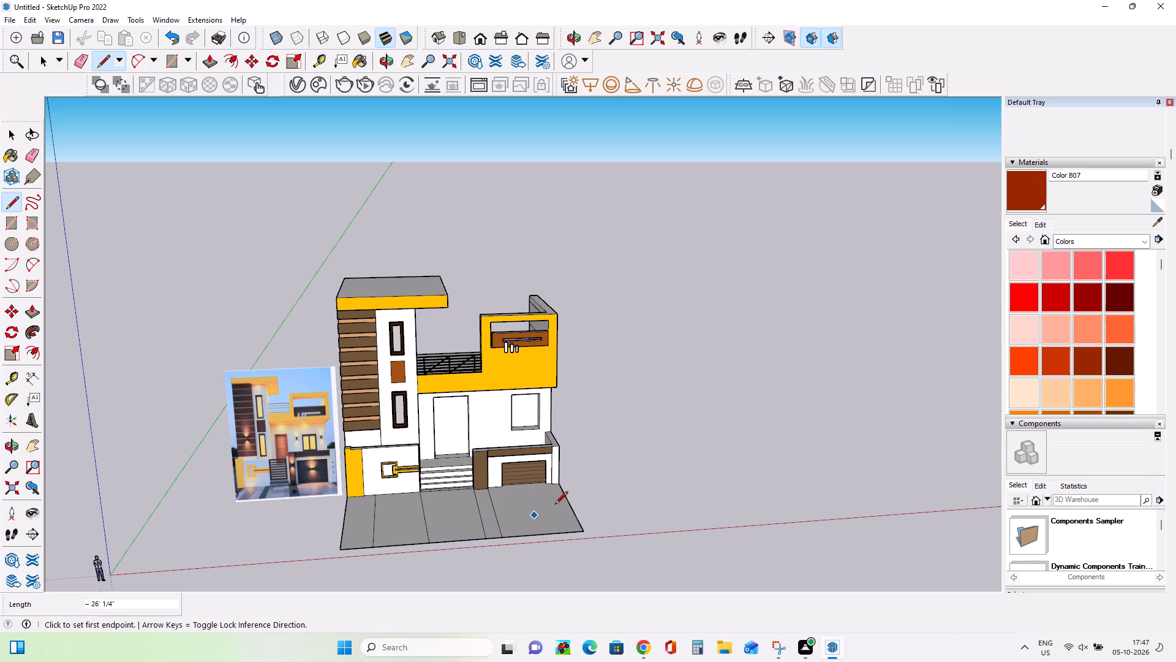
click(548, 487)
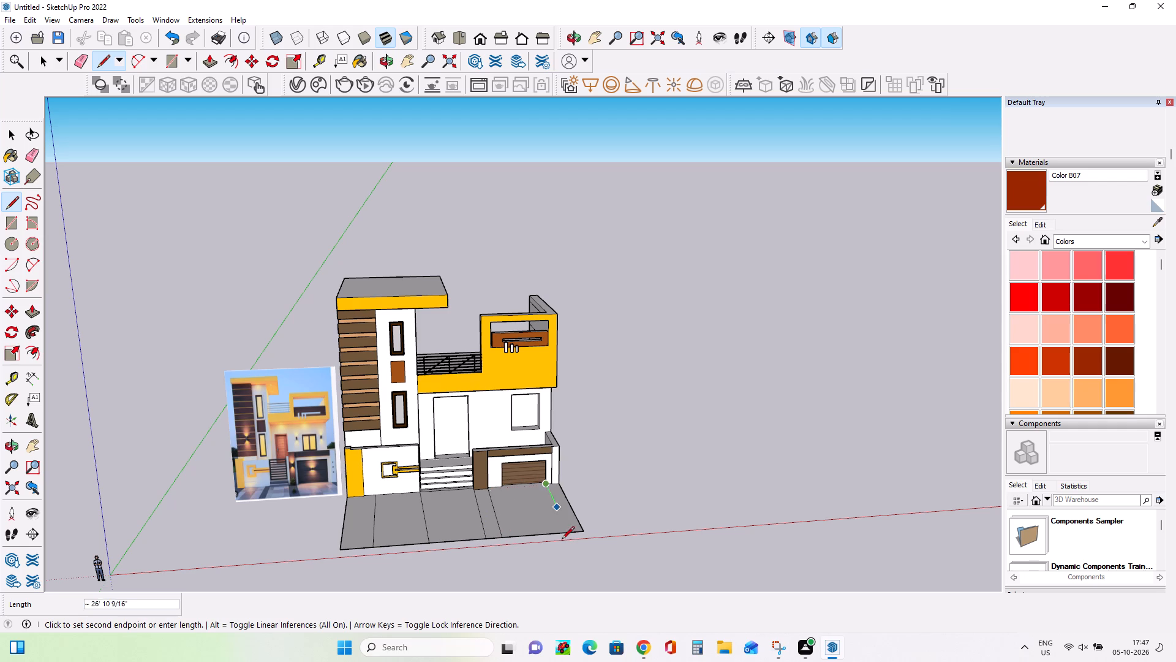
click(567, 533)
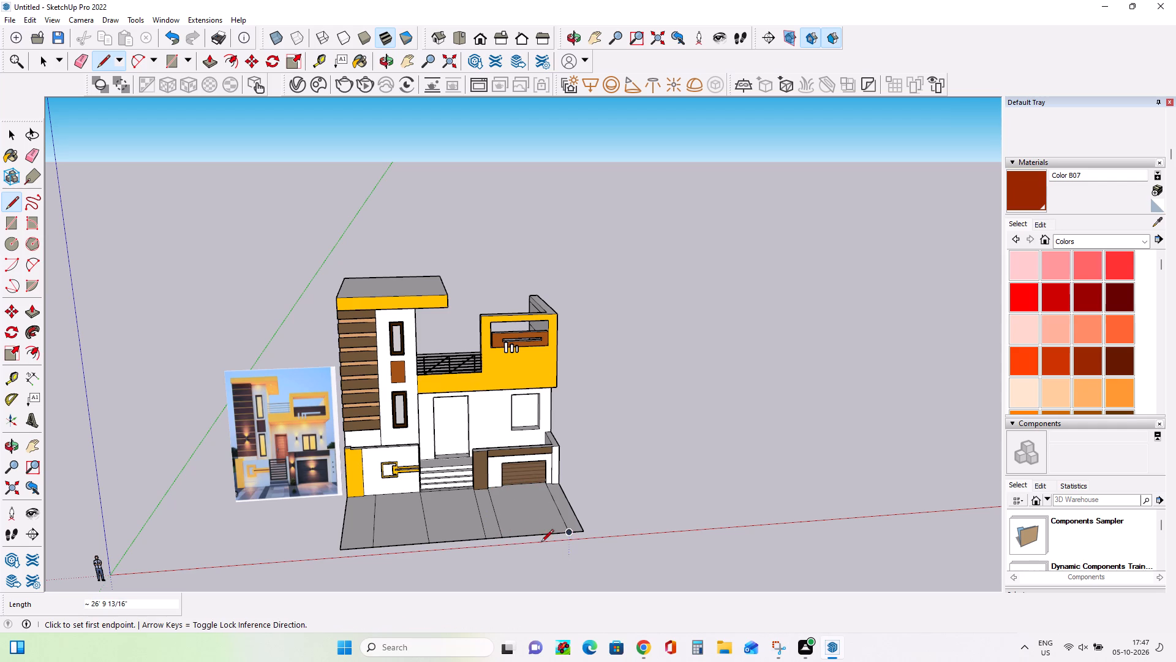
Replace the slanted ground line beside the steps with one about 26' 9 13/16" long from the boundary wall's corner to the front edge.
middle_drag(524, 530, 532, 568)
scroll(461, 554, up, 7)
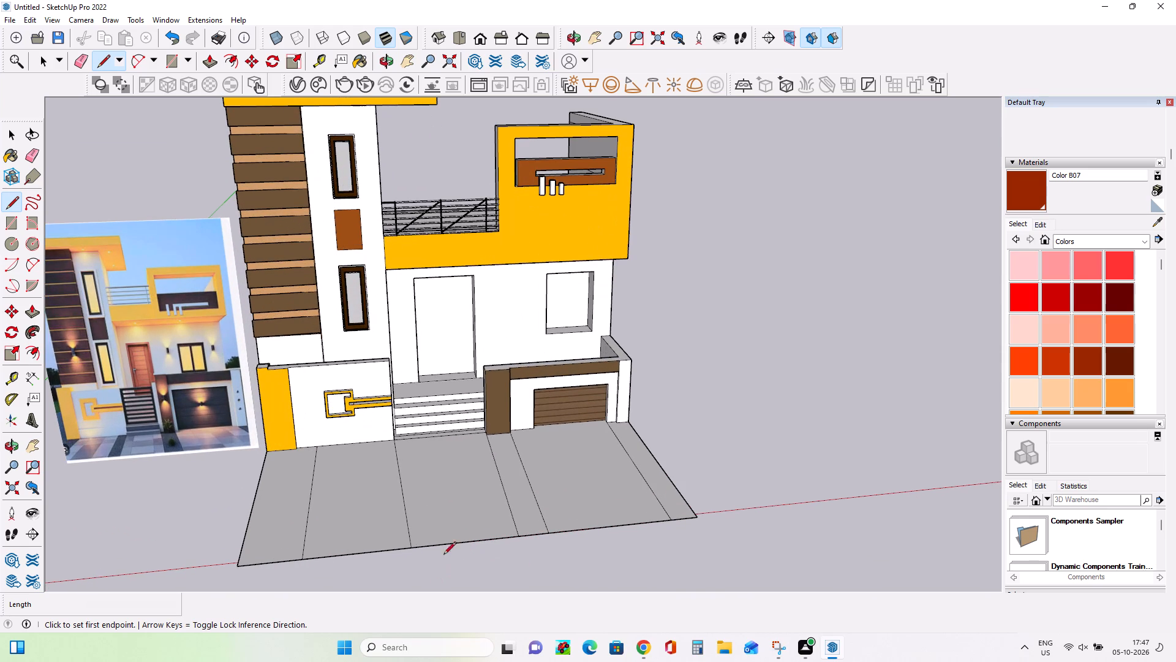
click(21, 154)
click(40, 158)
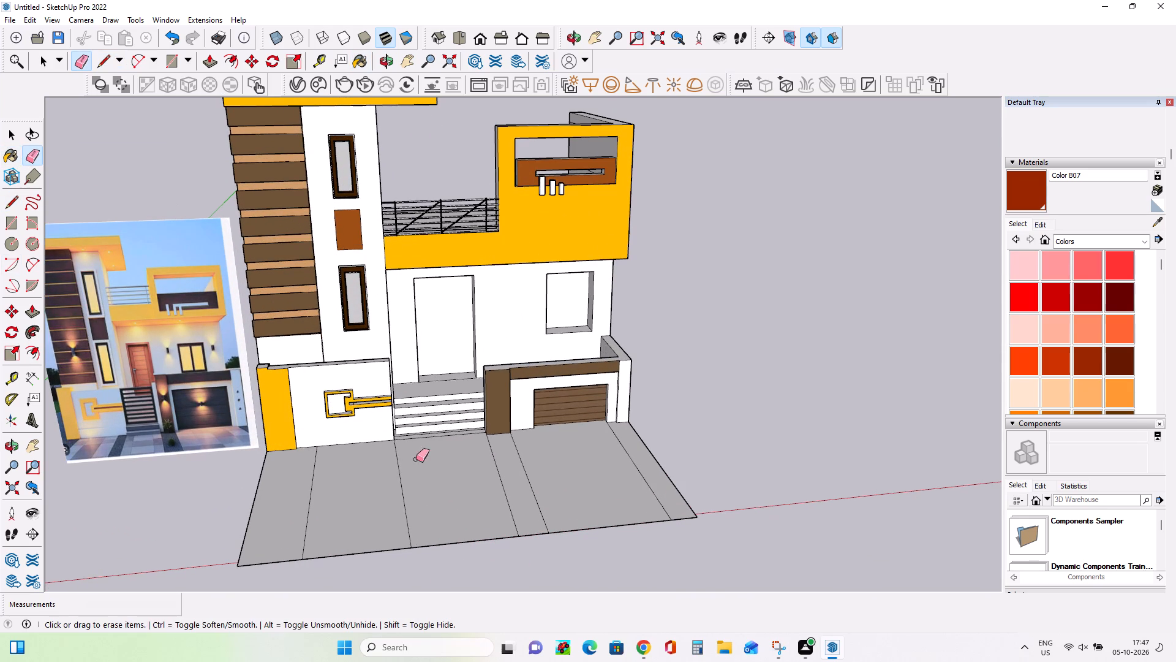
click(407, 512)
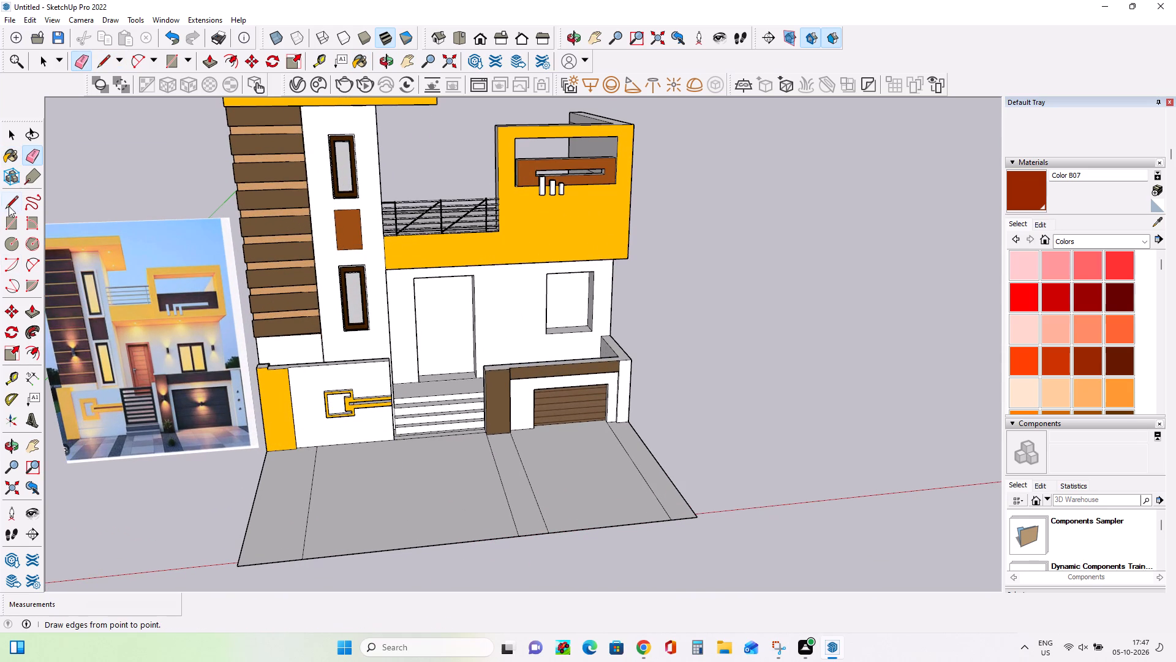
click(9, 206)
click(394, 441)
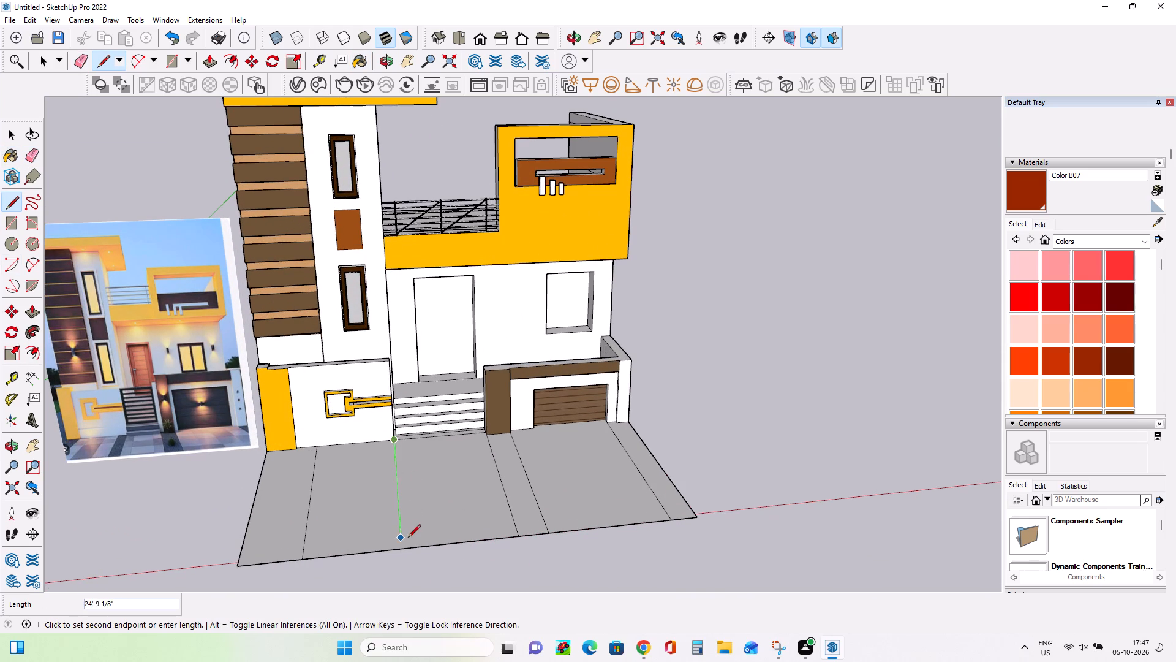
click(408, 546)
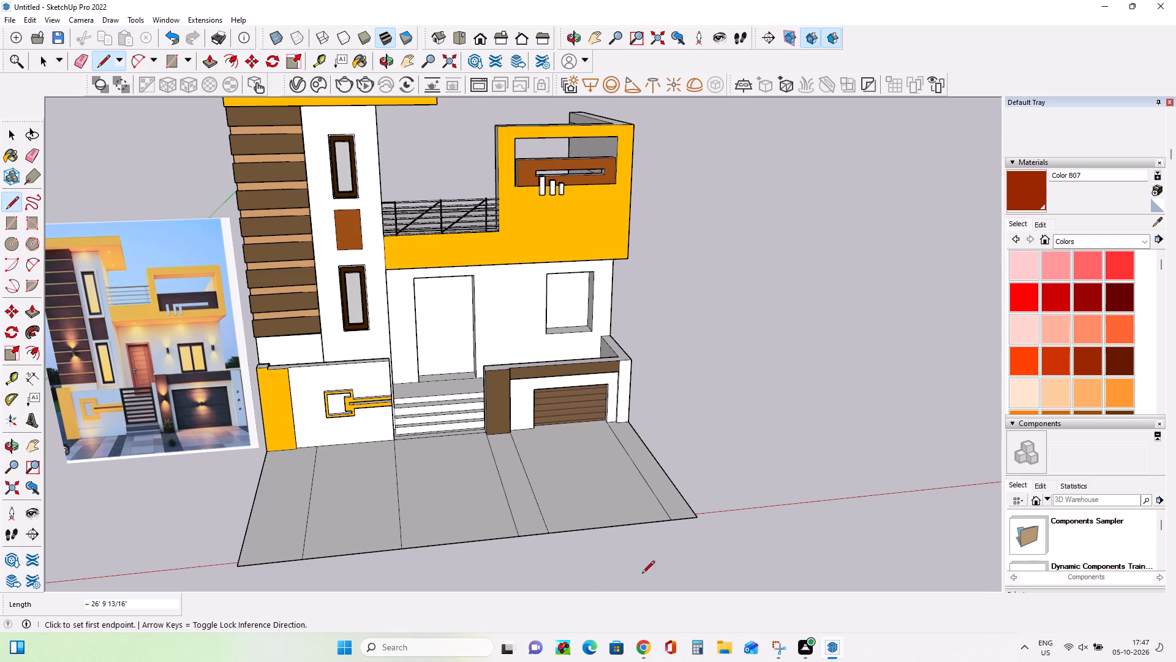
Paint the ground strips below the yellow motif and in front of the garage with Concrete Form 4x8 from the Asphalt and Concrete materials.
scroll(568, 480, down, 1)
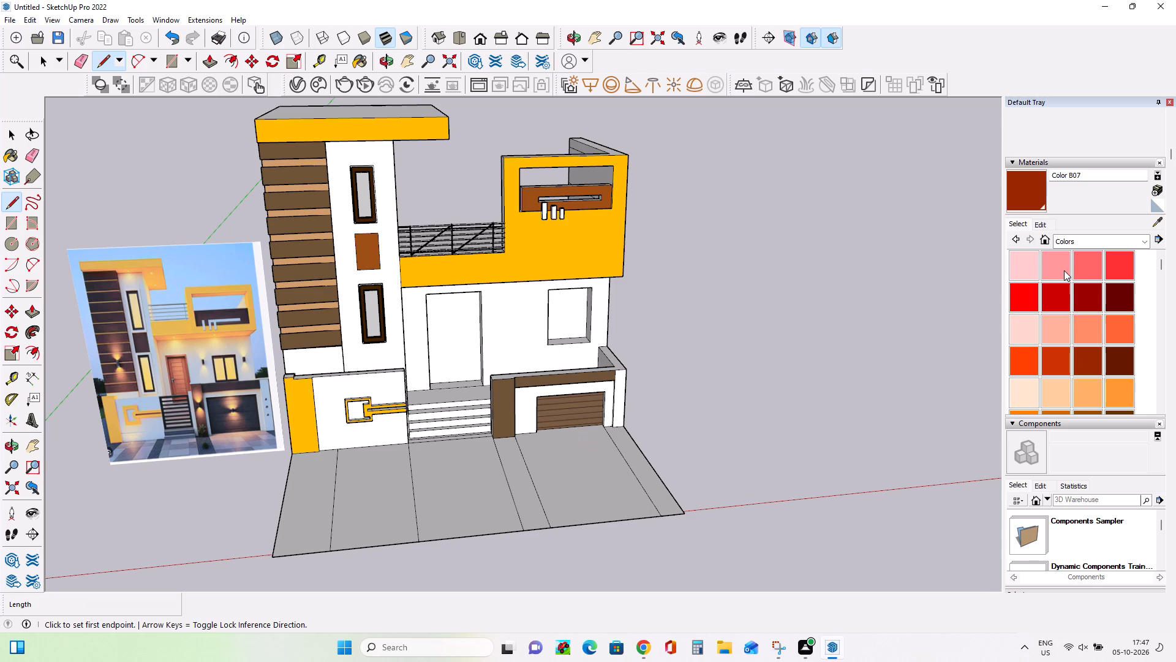
click(1080, 239)
scroll(1101, 272, up, 2)
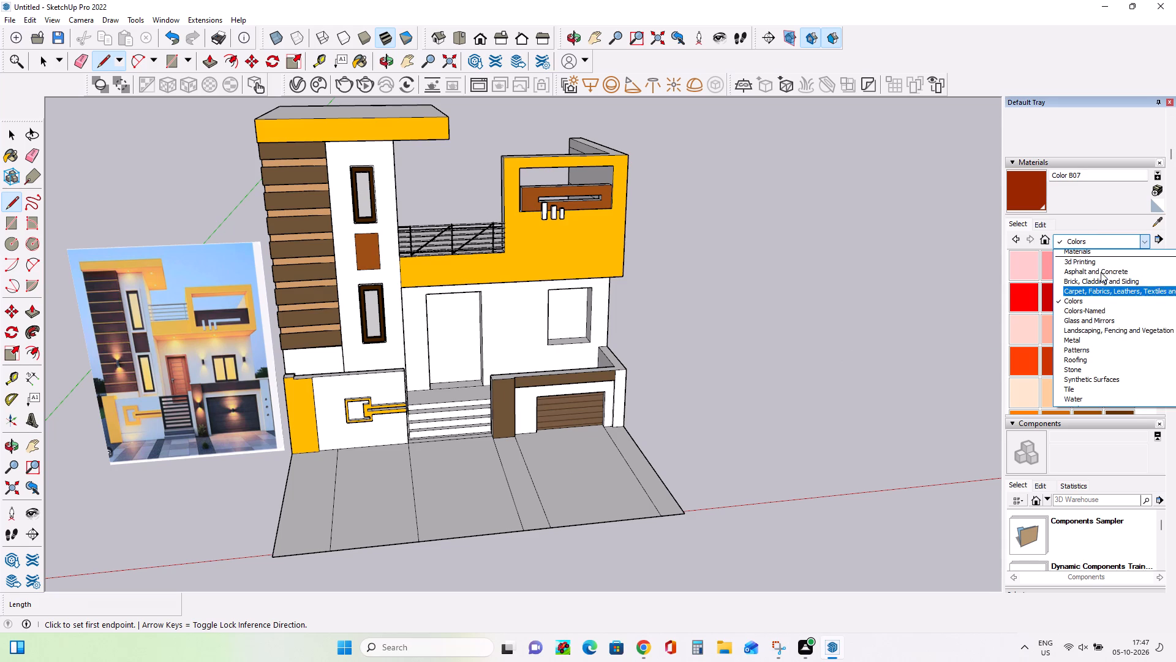
click(1106, 280)
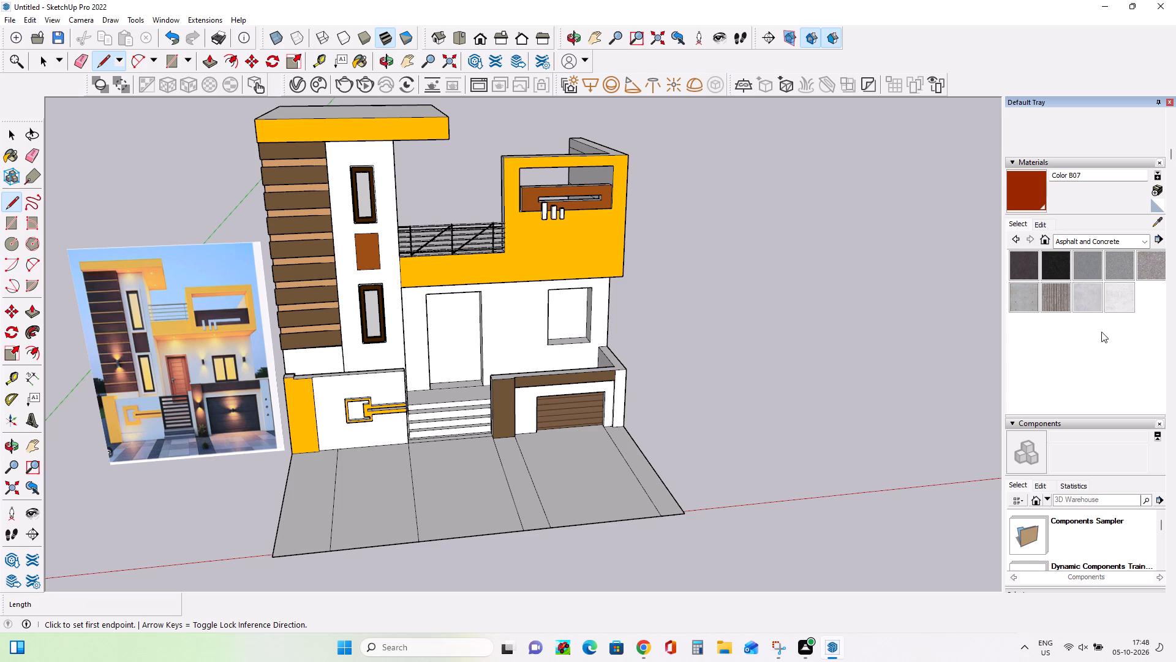
click(1022, 299)
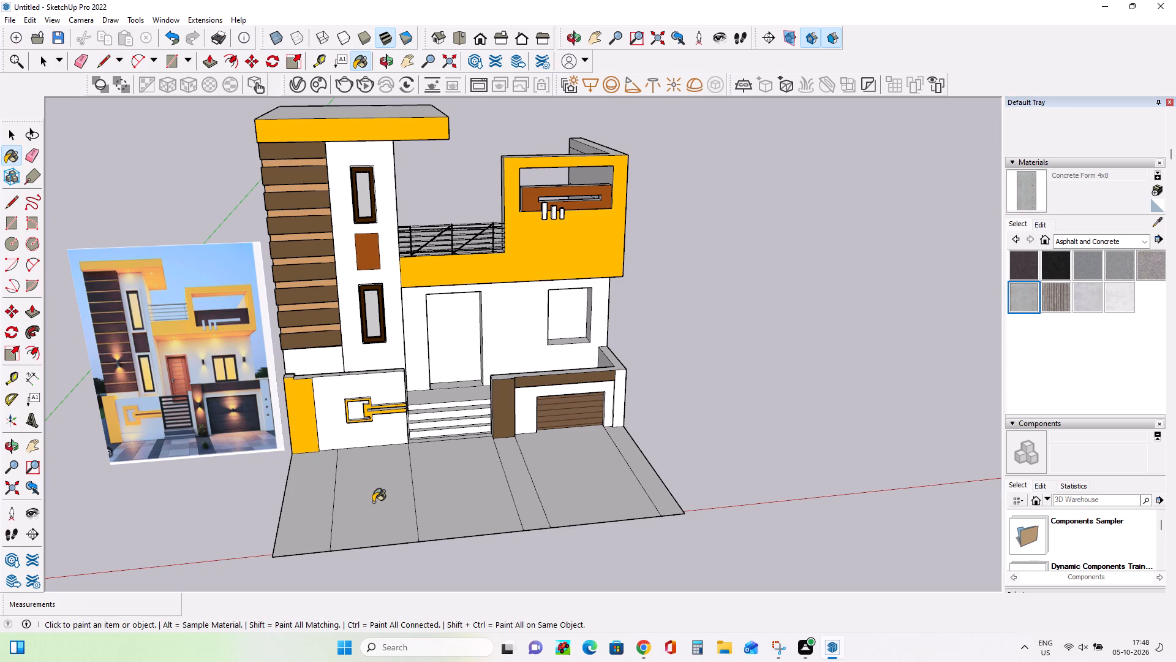
click(373, 502)
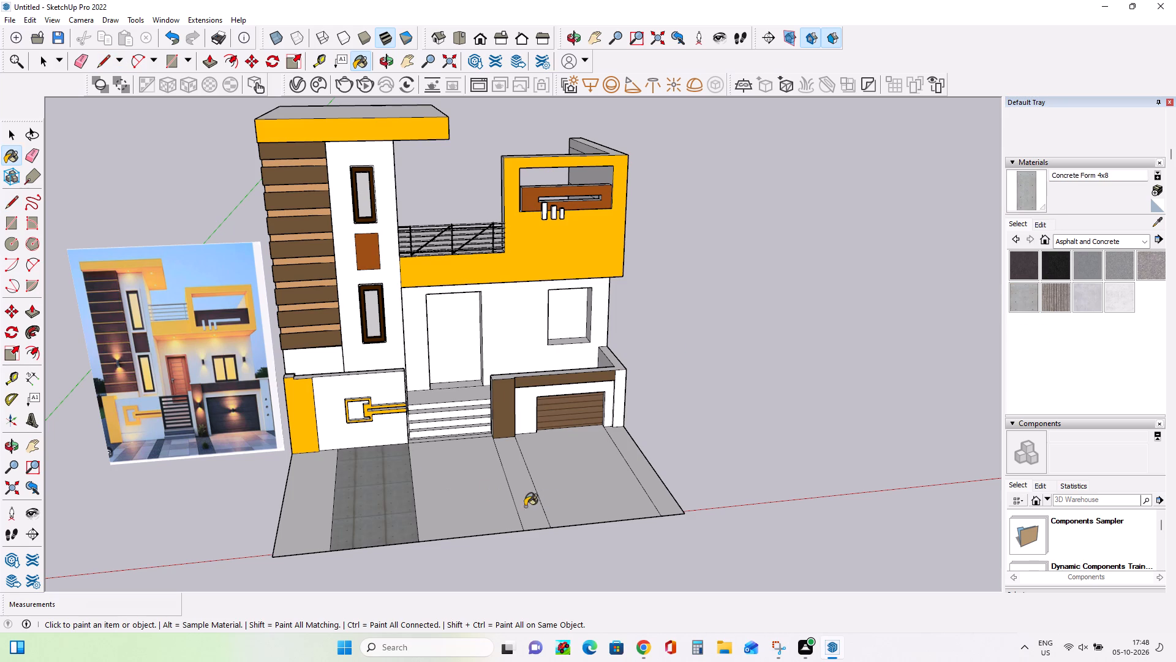
click(466, 506)
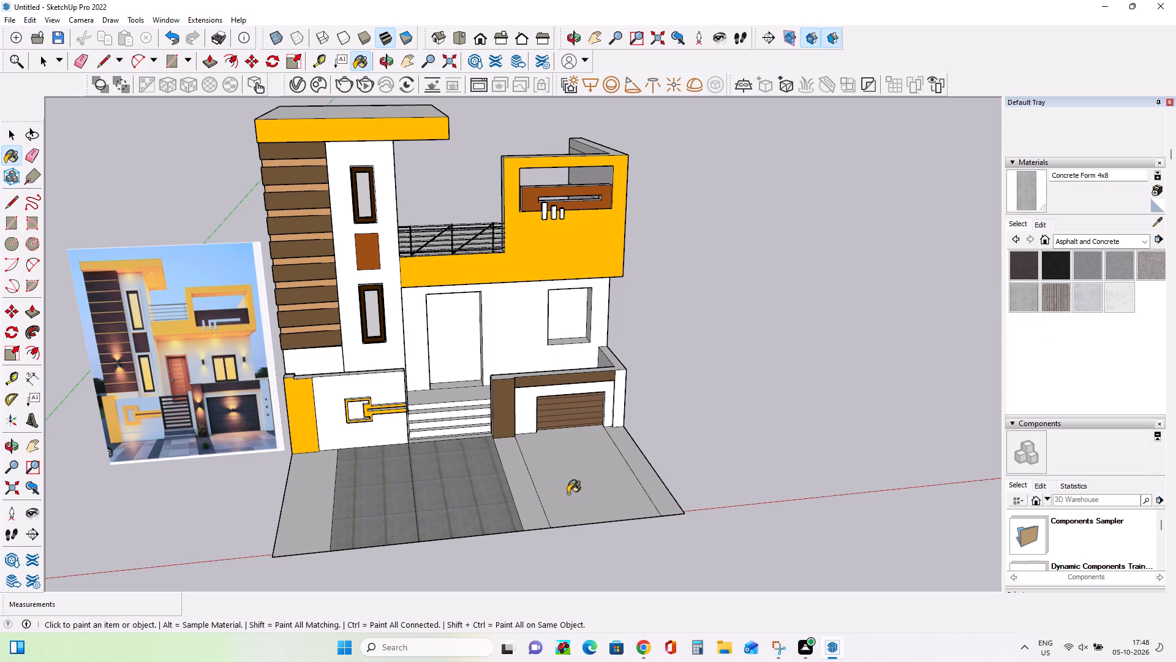
key(ctrl+z)
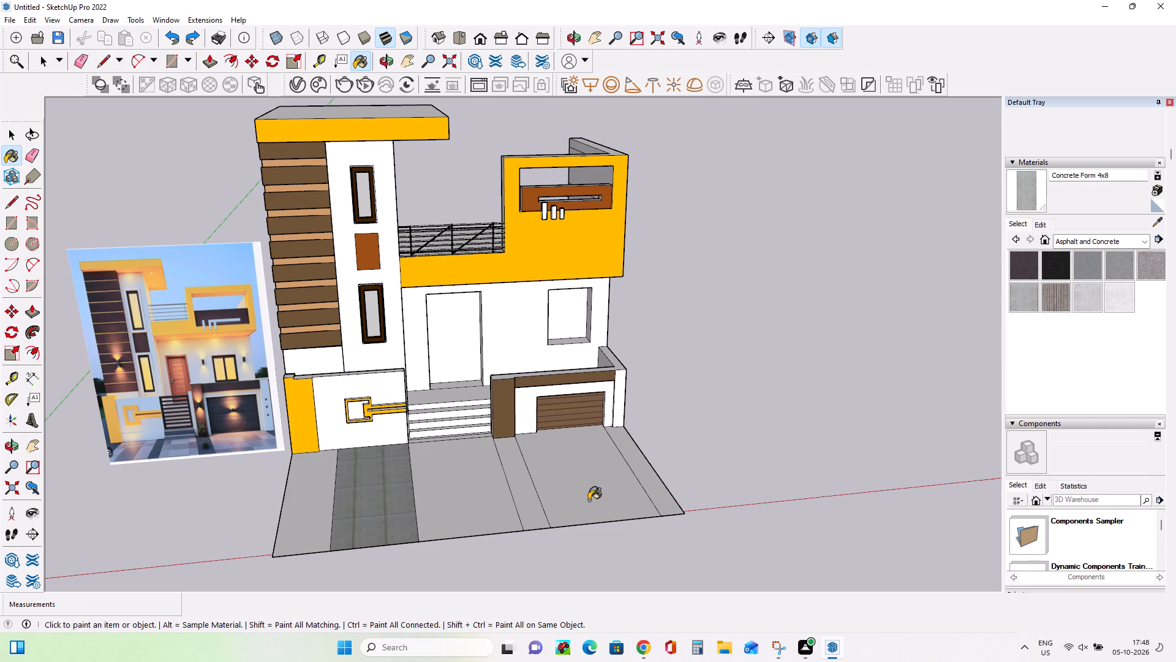
click(589, 500)
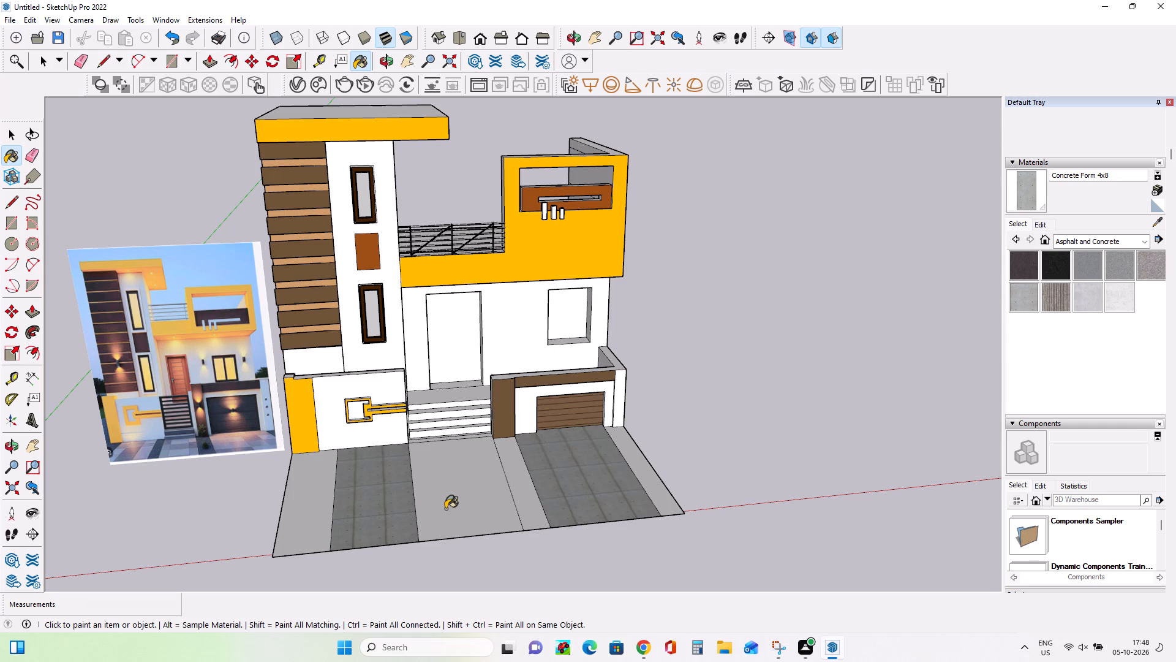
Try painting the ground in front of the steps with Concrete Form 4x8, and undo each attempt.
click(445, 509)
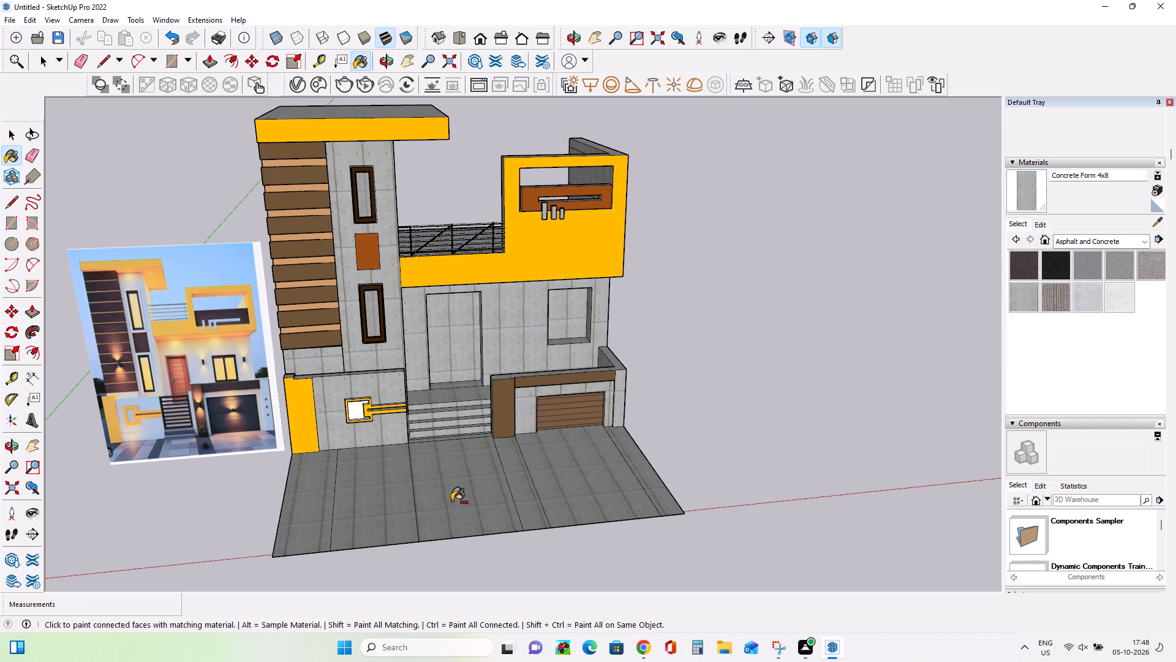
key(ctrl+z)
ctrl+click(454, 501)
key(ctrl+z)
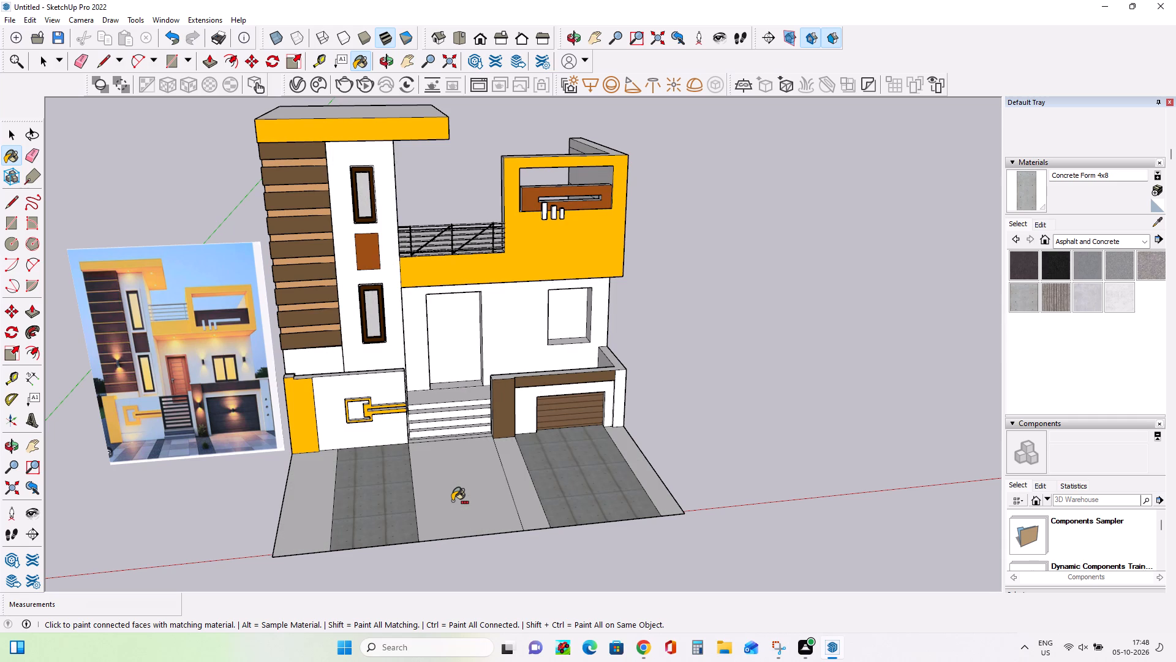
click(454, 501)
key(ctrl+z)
Draw a ground rectangle about 27' 11" by 13' 1" from the brown pillar's corner at the steps to the front edge.
scroll(454, 501, up, 5)
scroll(479, 422, up, 5)
middle_drag(499, 420, 494, 473)
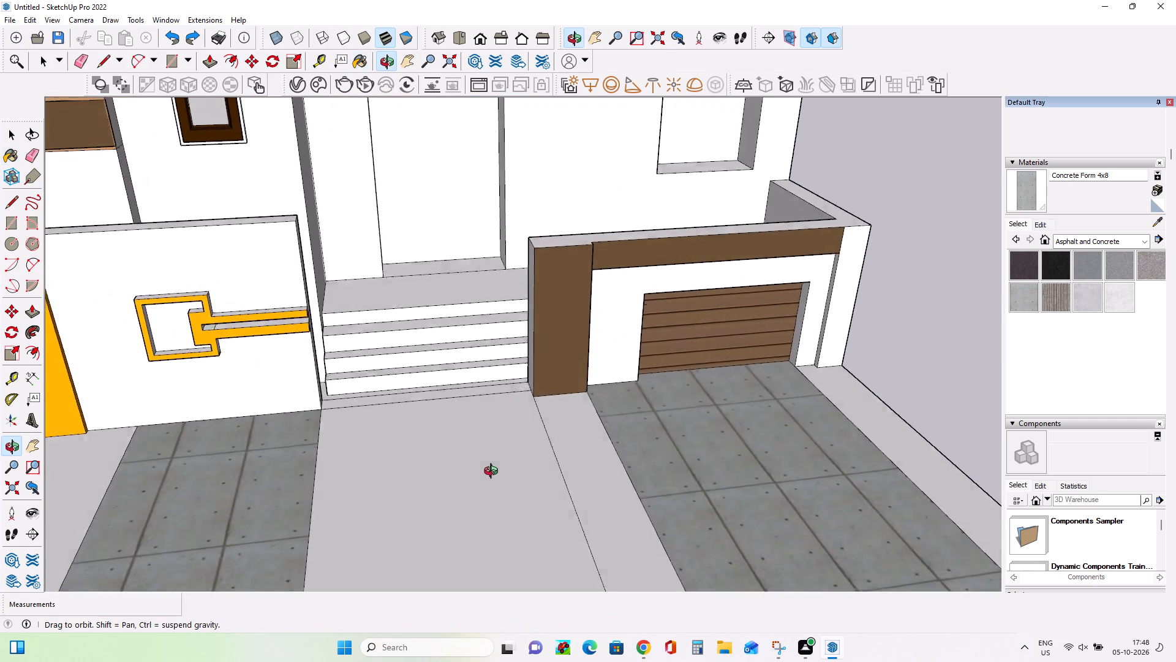
middle_drag(494, 473, 492, 481)
scroll(378, 411, up, 10)
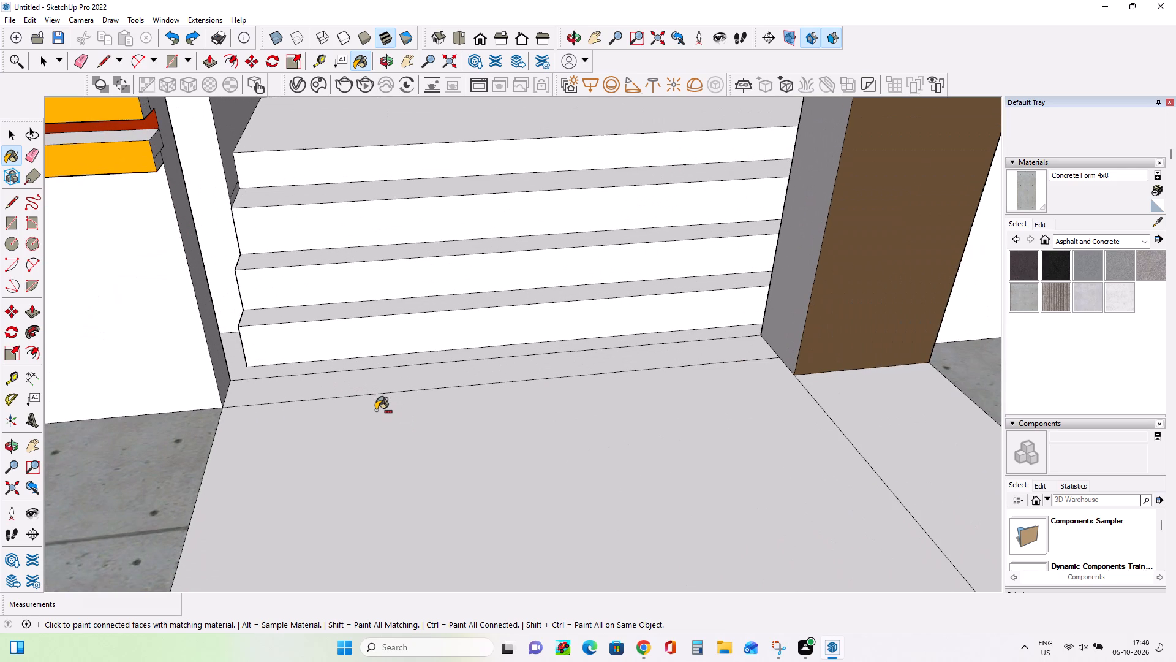
scroll(377, 411, down, 8)
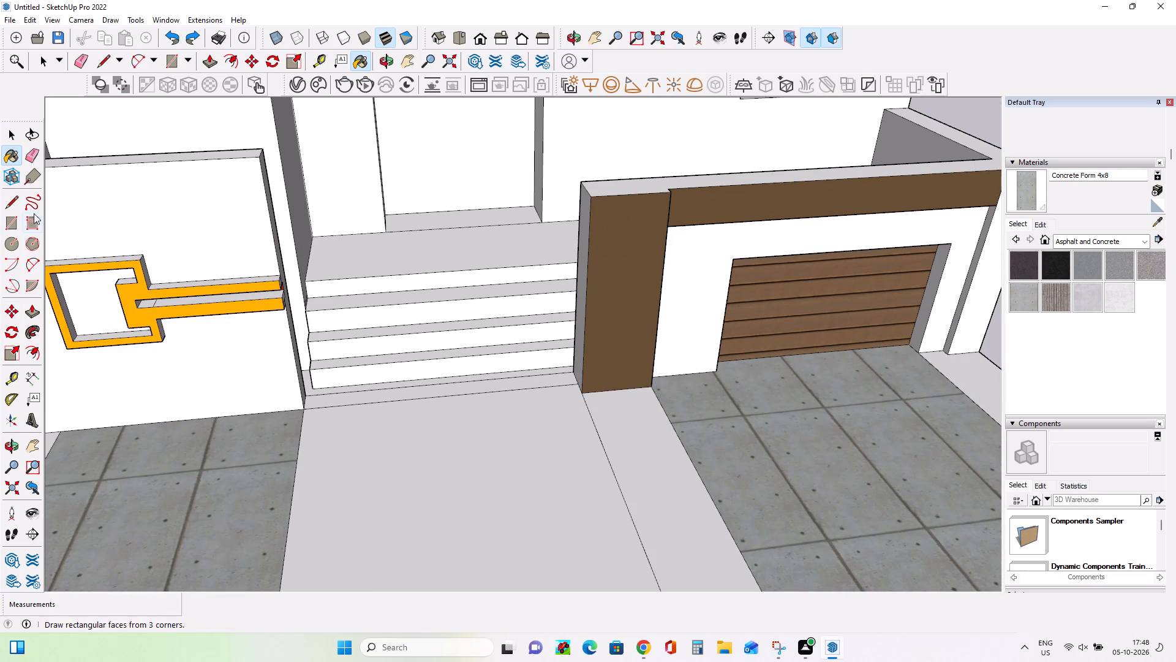
click(9, 219)
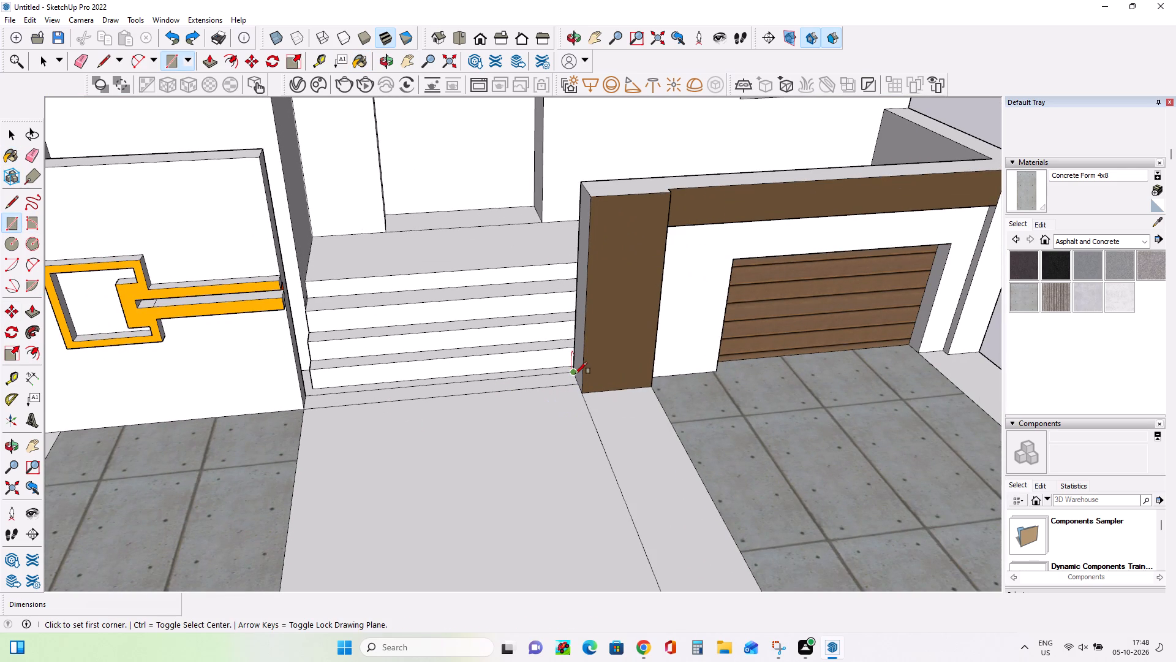
click(575, 373)
scroll(360, 473, down, 9)
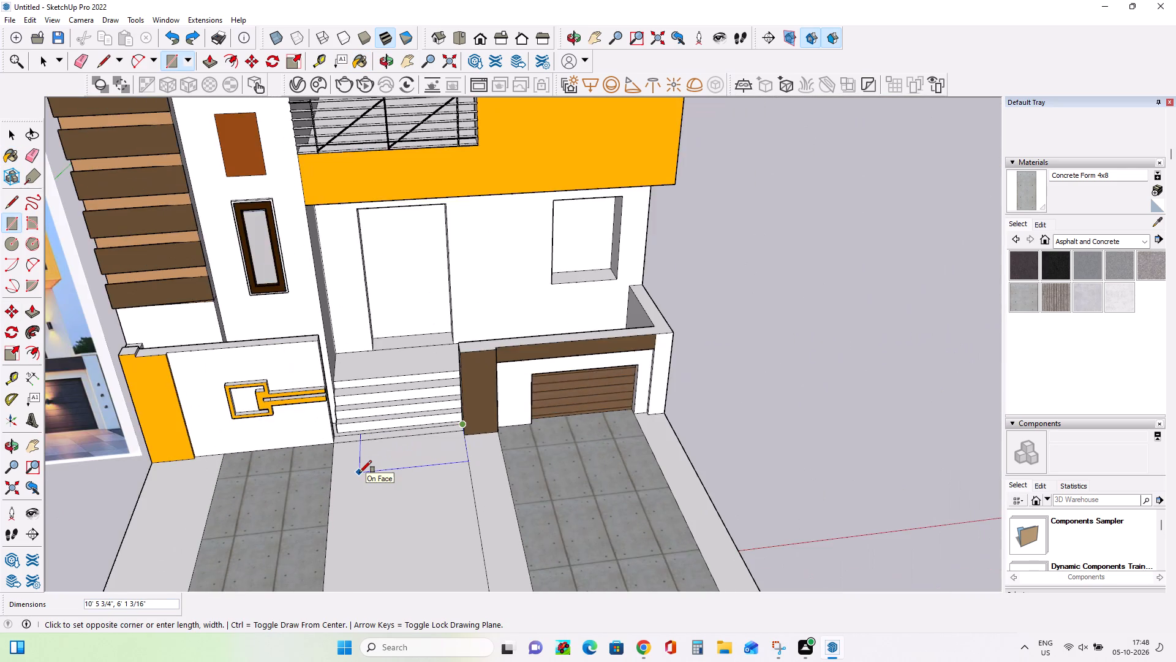
scroll(360, 473, down, 10)
scroll(355, 561, up, 9)
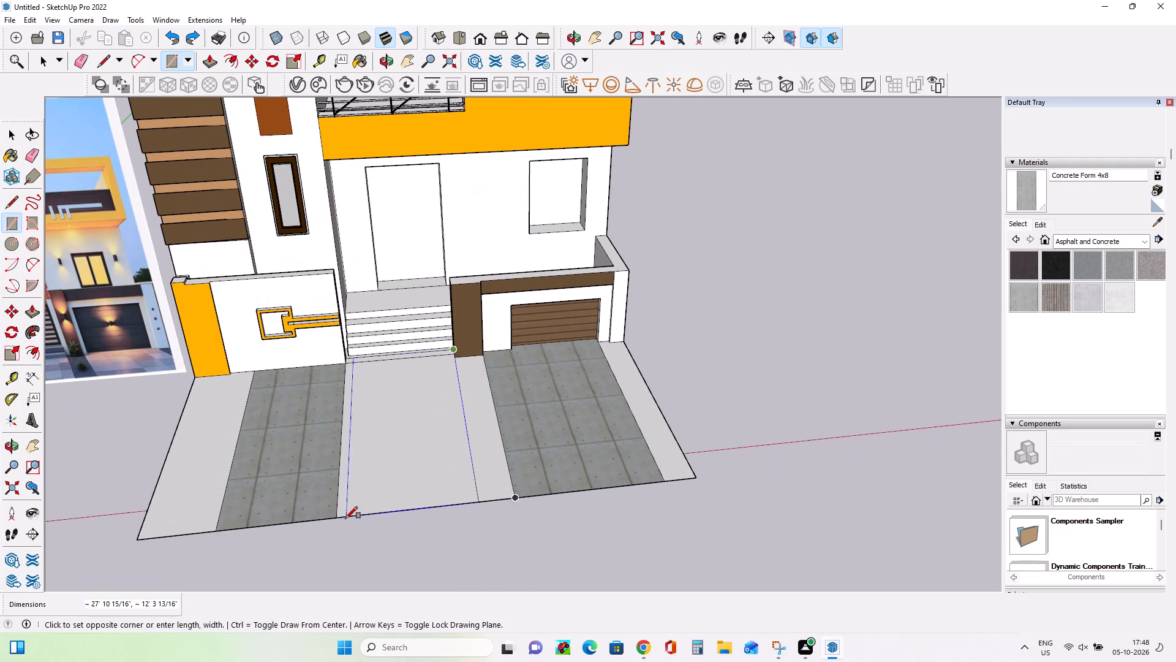
click(339, 516)
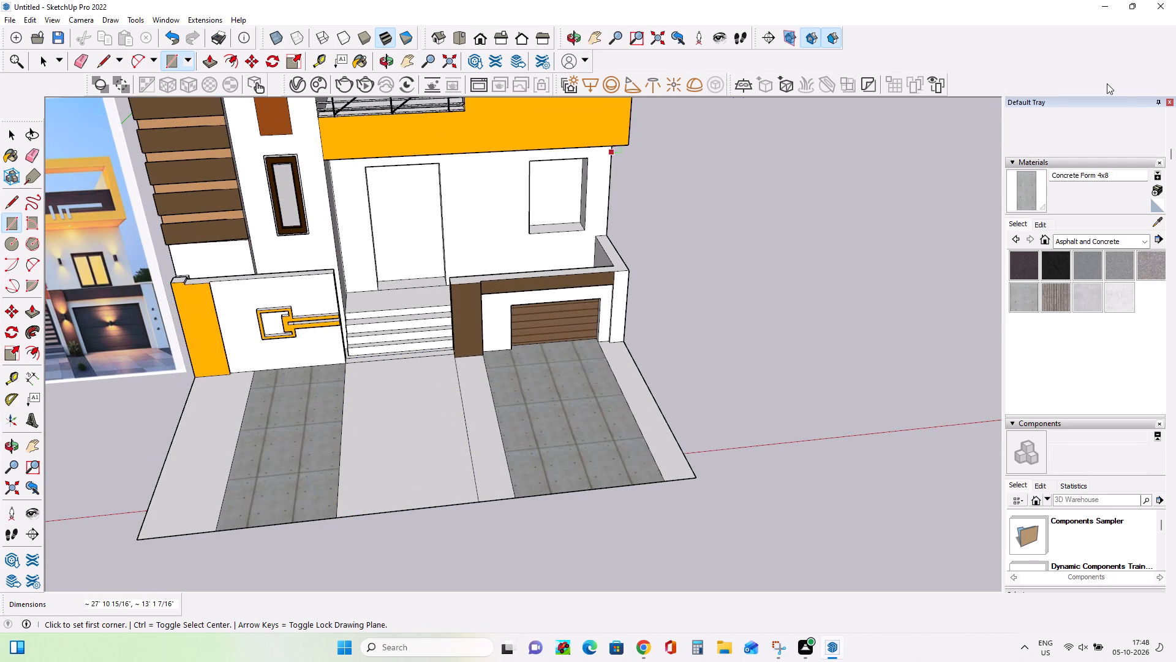
Paint the ground strip in front of the steps with Concrete Form 4x8.
click(1020, 290)
click(424, 464)
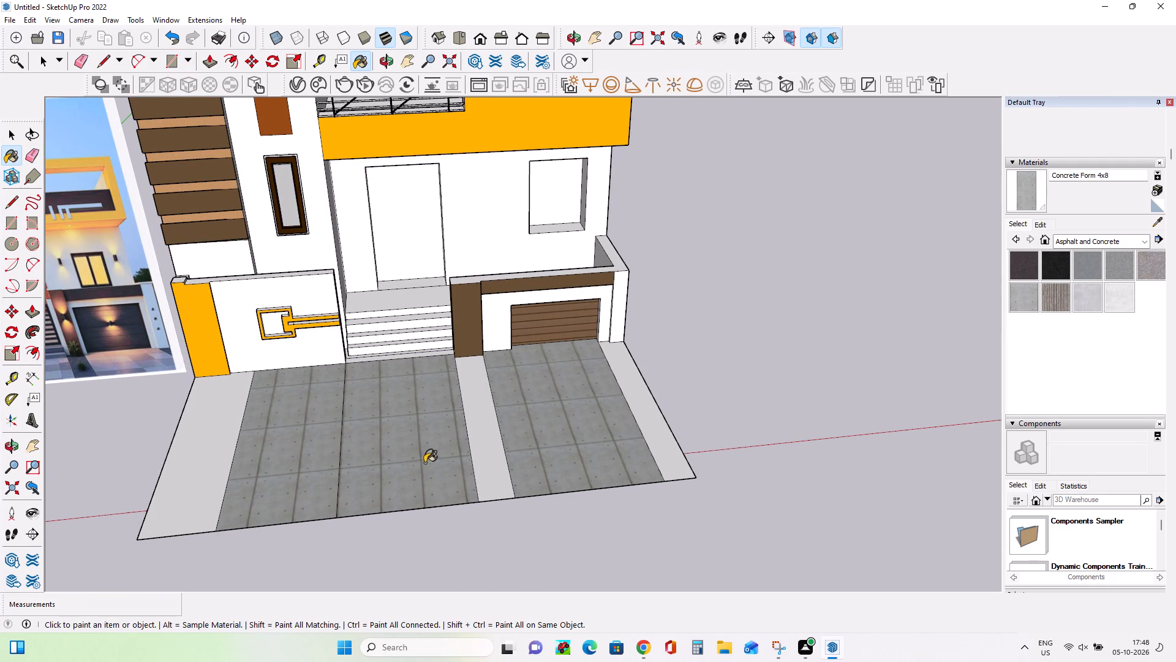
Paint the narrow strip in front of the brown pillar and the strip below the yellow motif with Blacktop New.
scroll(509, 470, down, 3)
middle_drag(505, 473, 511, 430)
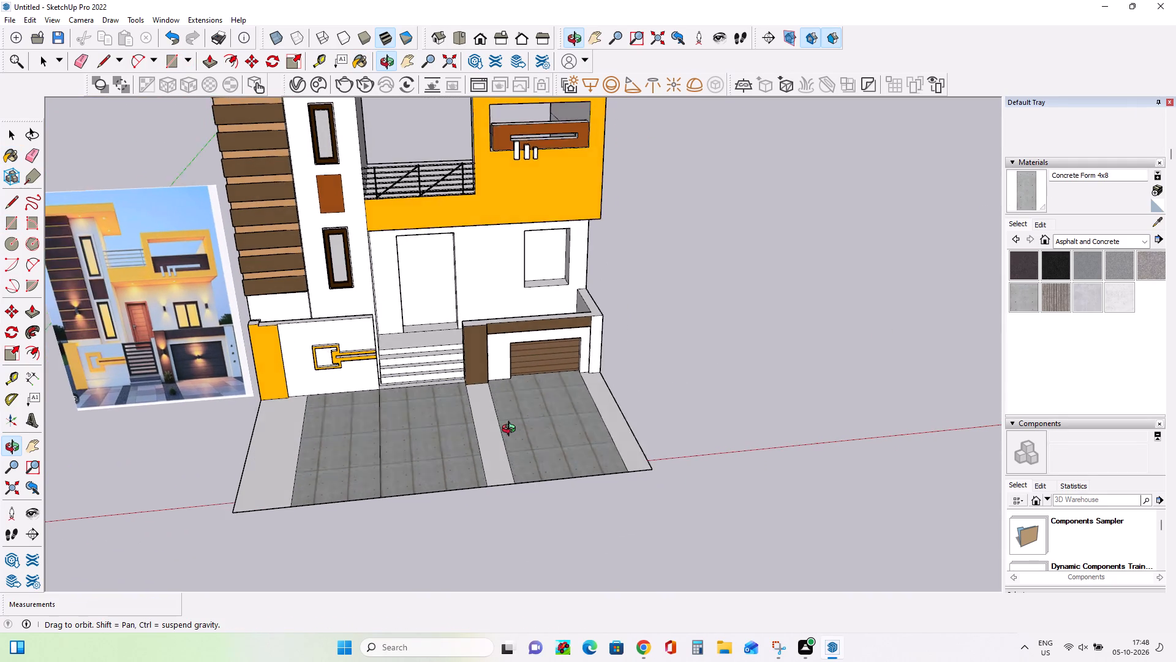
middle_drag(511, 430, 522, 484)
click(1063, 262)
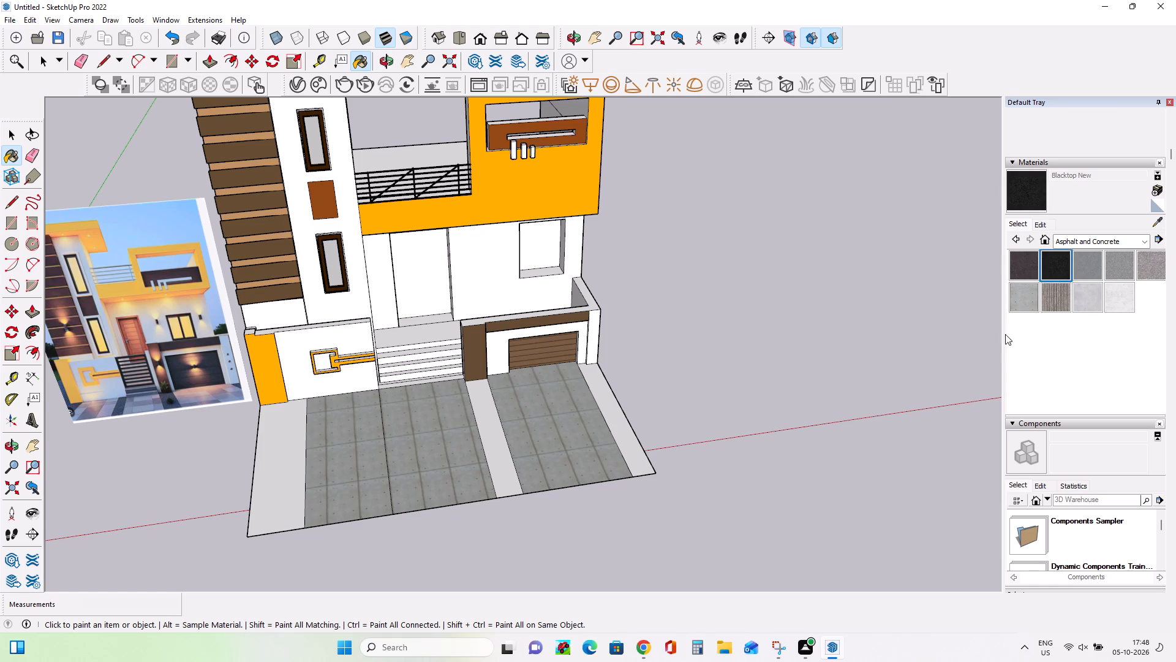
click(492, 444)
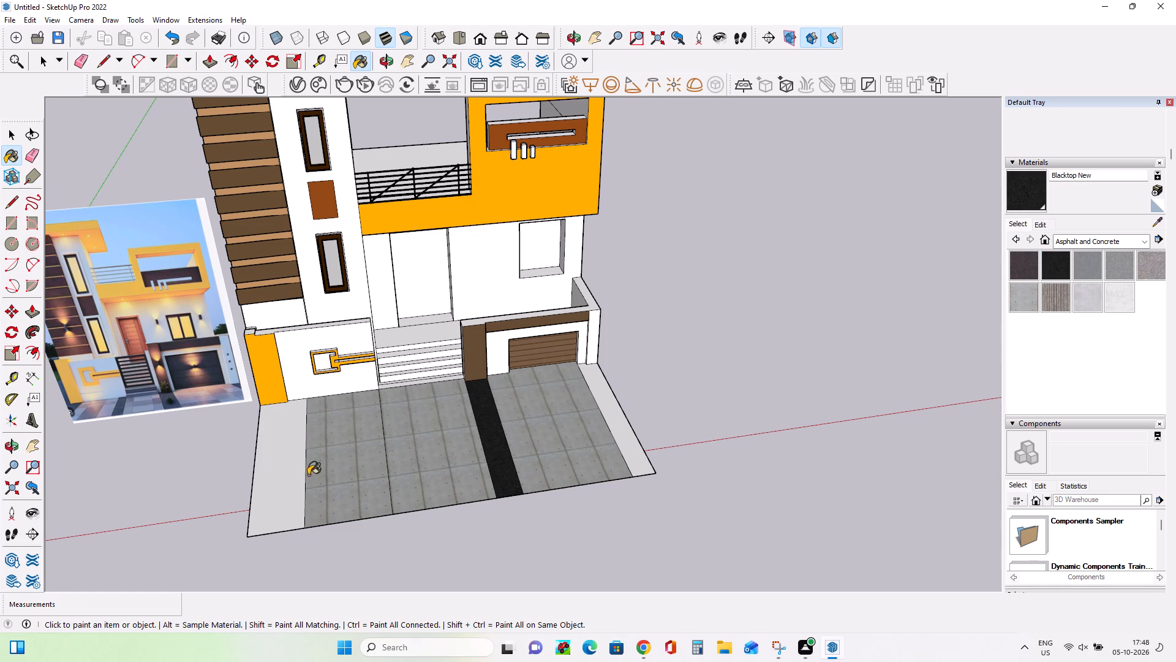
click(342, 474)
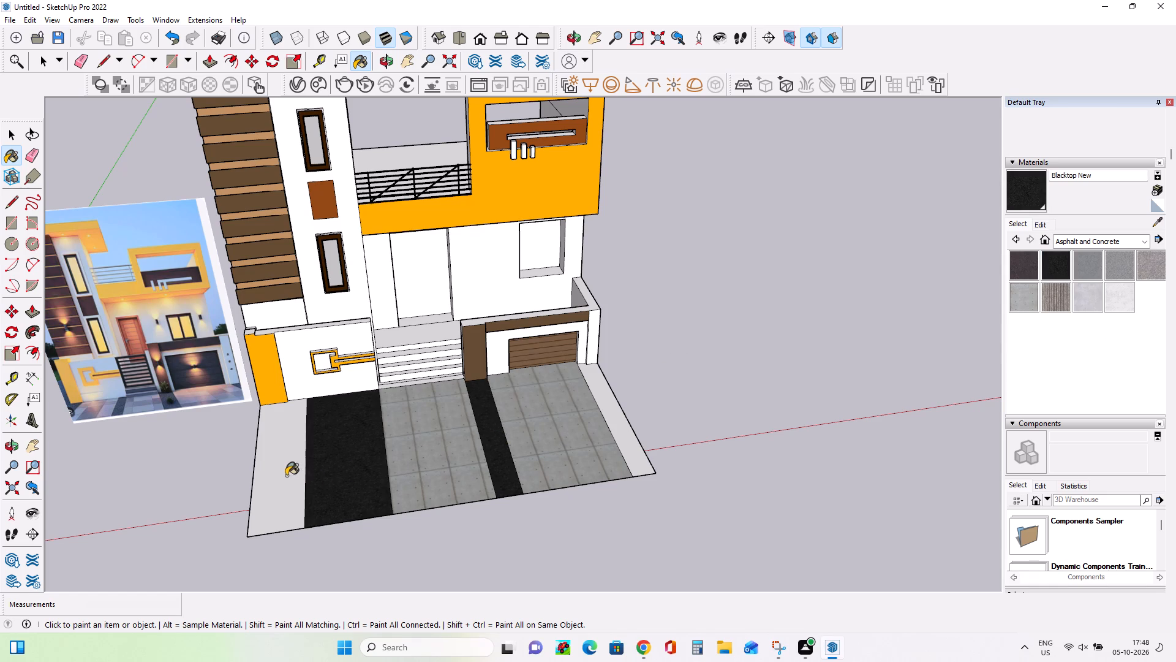
Paint the strips below the yellow motif, in front of the brown pillar and along the garage's outer side with Asphalt New.
click(1025, 267)
click(361, 456)
click(508, 452)
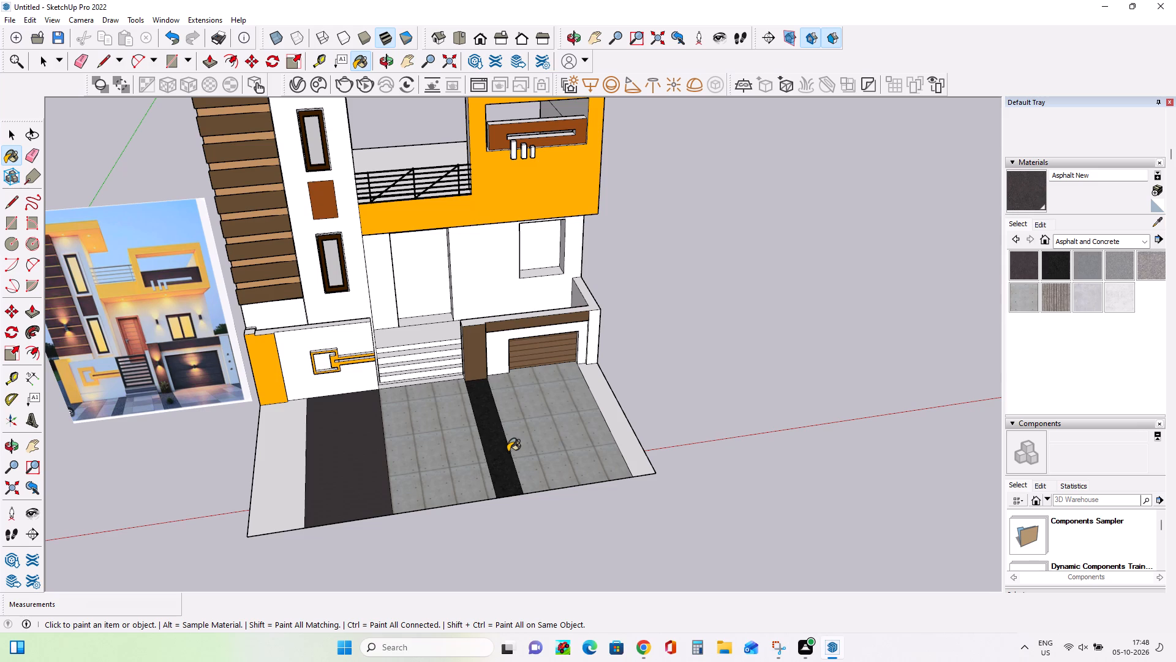
click(503, 457)
click(627, 439)
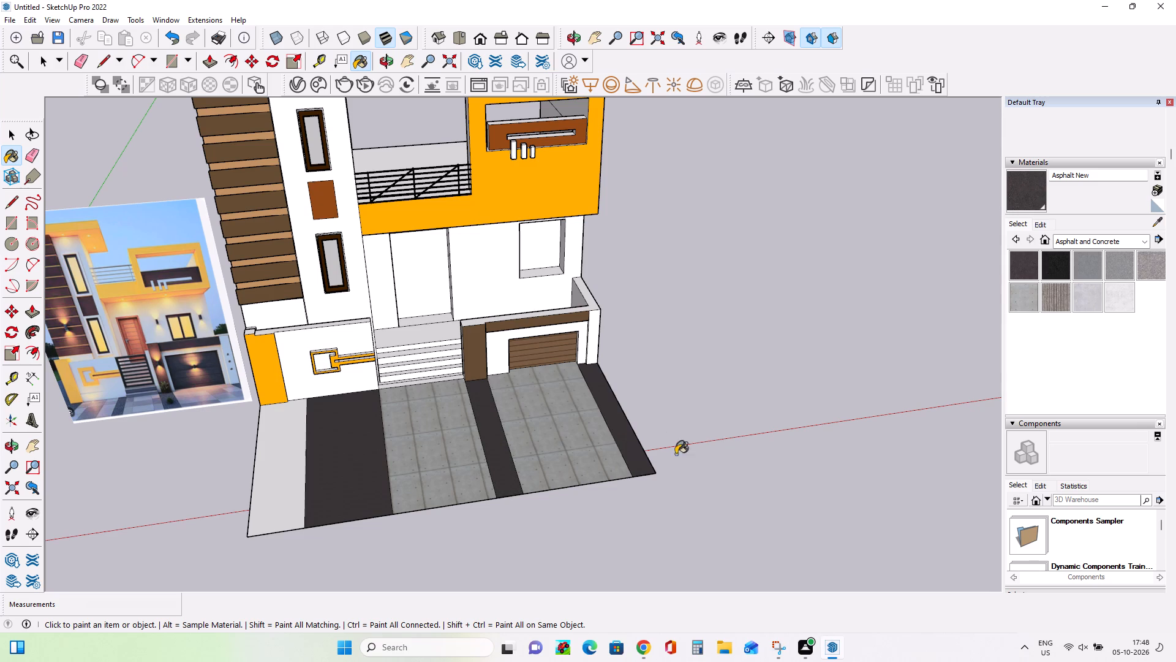
Paint the remaining outer ground strip in front of the yellow pillar with Concrete Form 4x8.
middle_drag(519, 443, 543, 396)
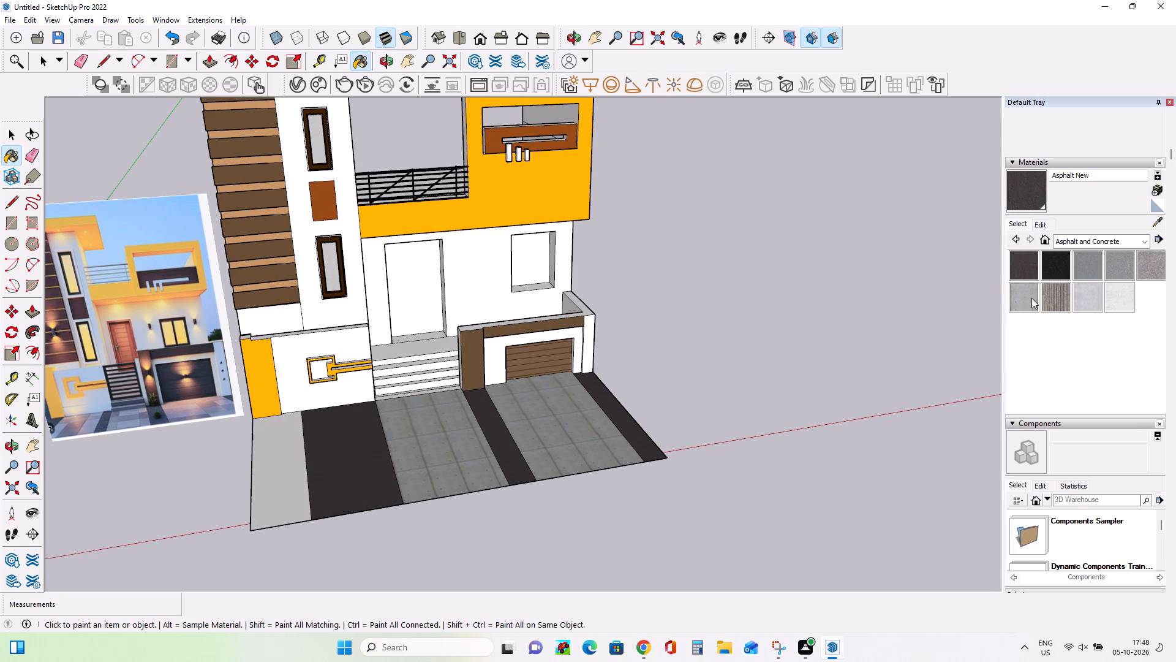
click(1031, 298)
click(301, 458)
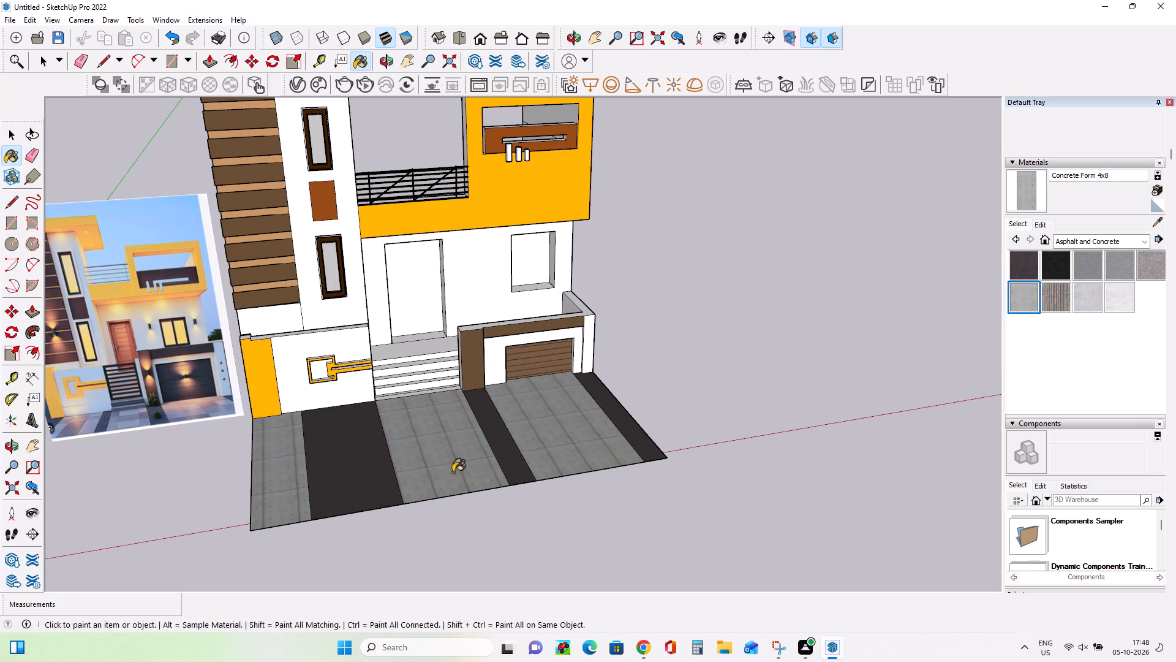
Examine the painted paving strips and the whole elevation beside the reference photo from several distances and angles.
middle_drag(453, 472, 407, 512)
scroll(489, 450, down, 8)
middle_drag(489, 451, 499, 347)
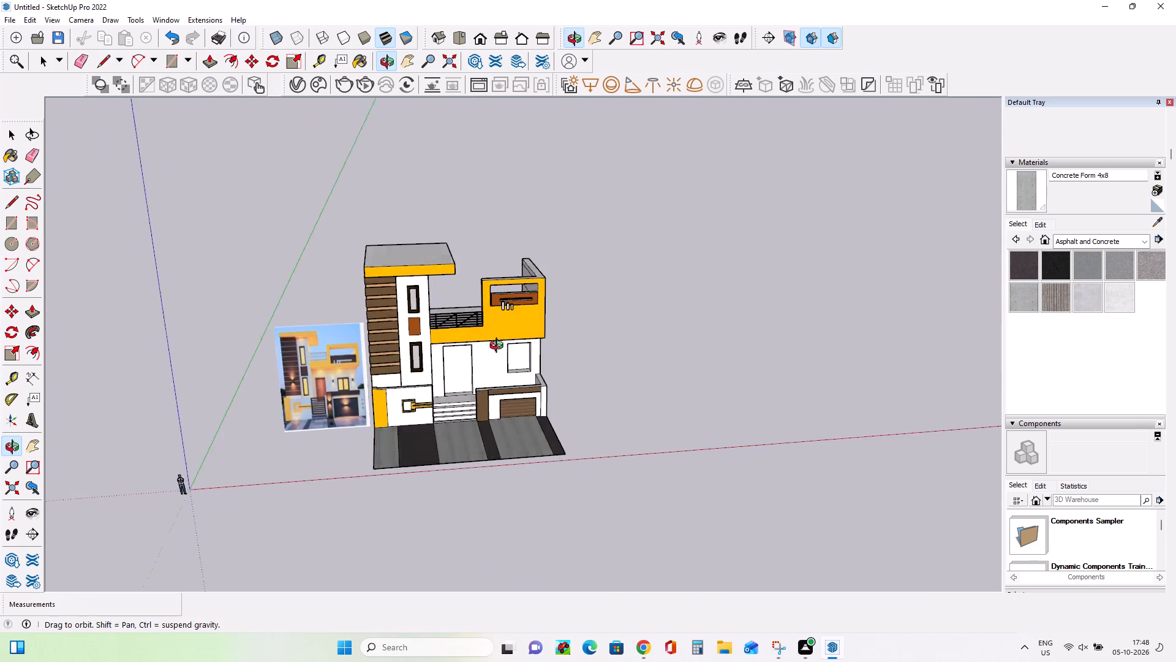
middle_drag(499, 347, 501, 338)
scroll(480, 420, up, 6)
middle_drag(516, 455, 519, 508)
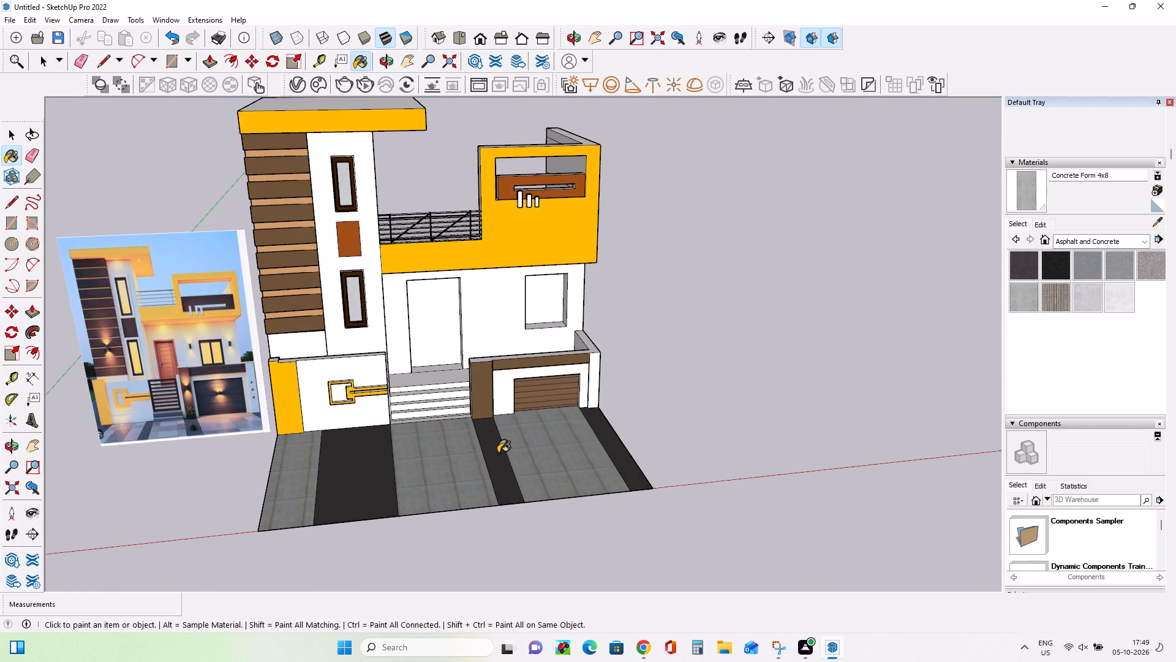
scroll(498, 453, up, 2)
middle_drag(589, 462, 578, 462)
scroll(605, 433, down, 3)
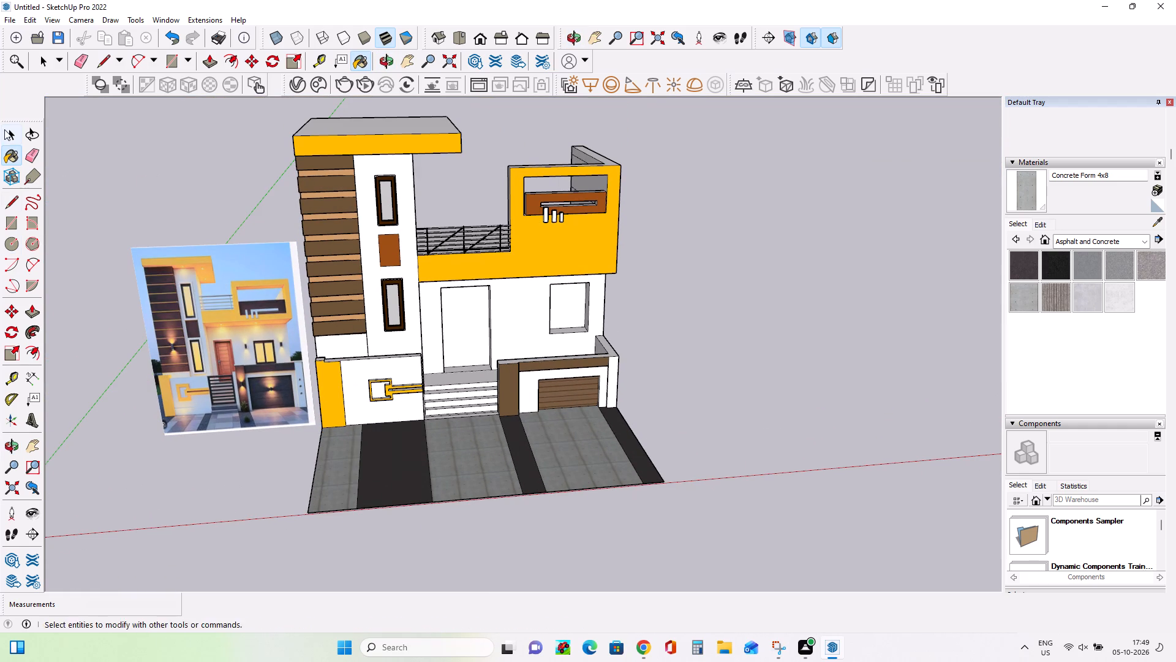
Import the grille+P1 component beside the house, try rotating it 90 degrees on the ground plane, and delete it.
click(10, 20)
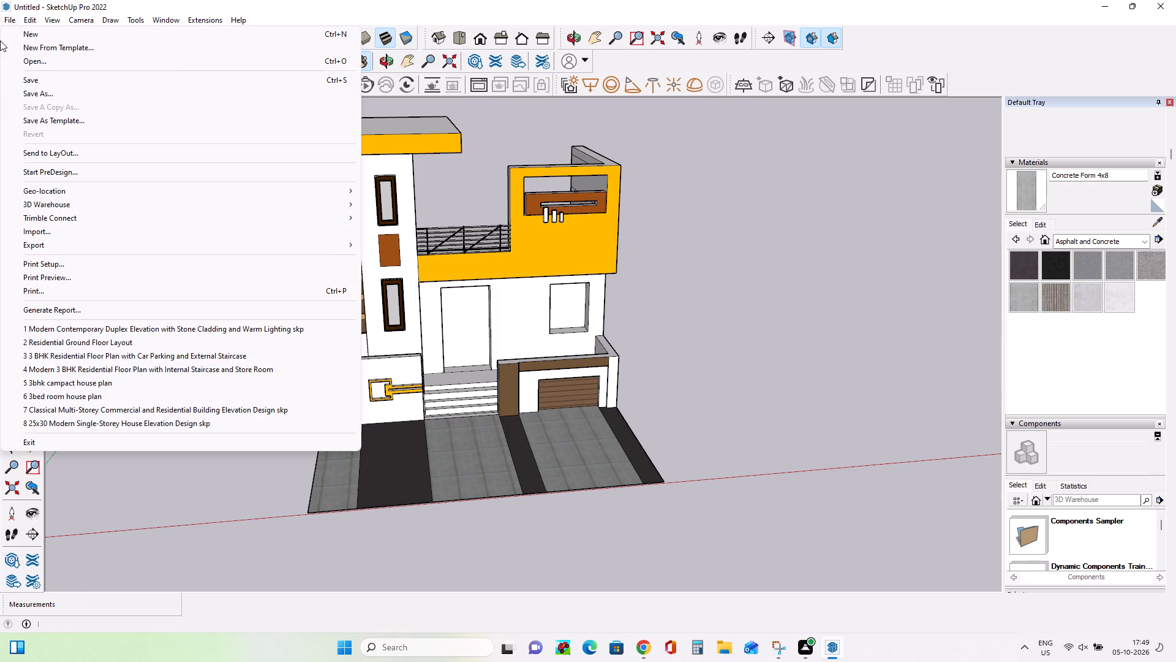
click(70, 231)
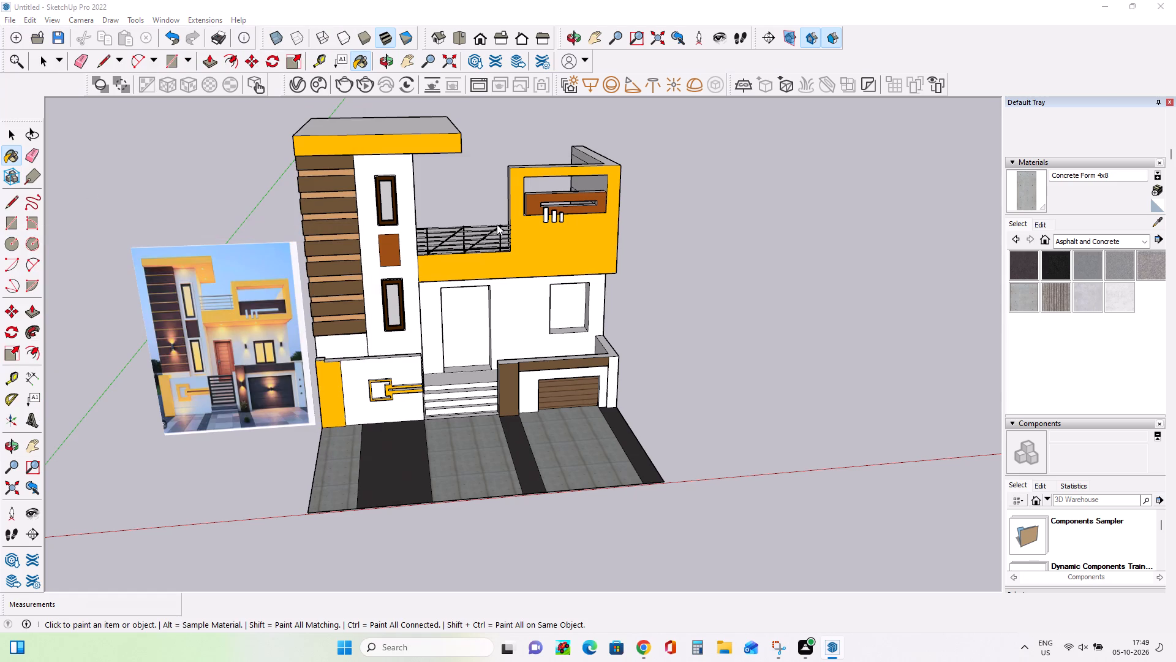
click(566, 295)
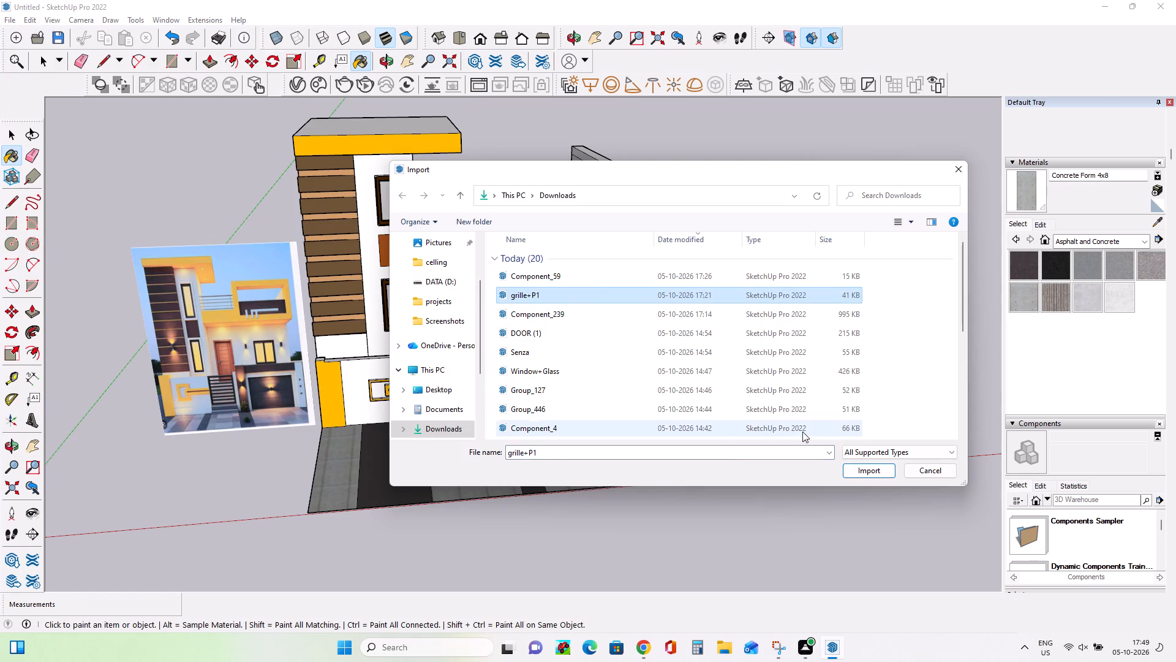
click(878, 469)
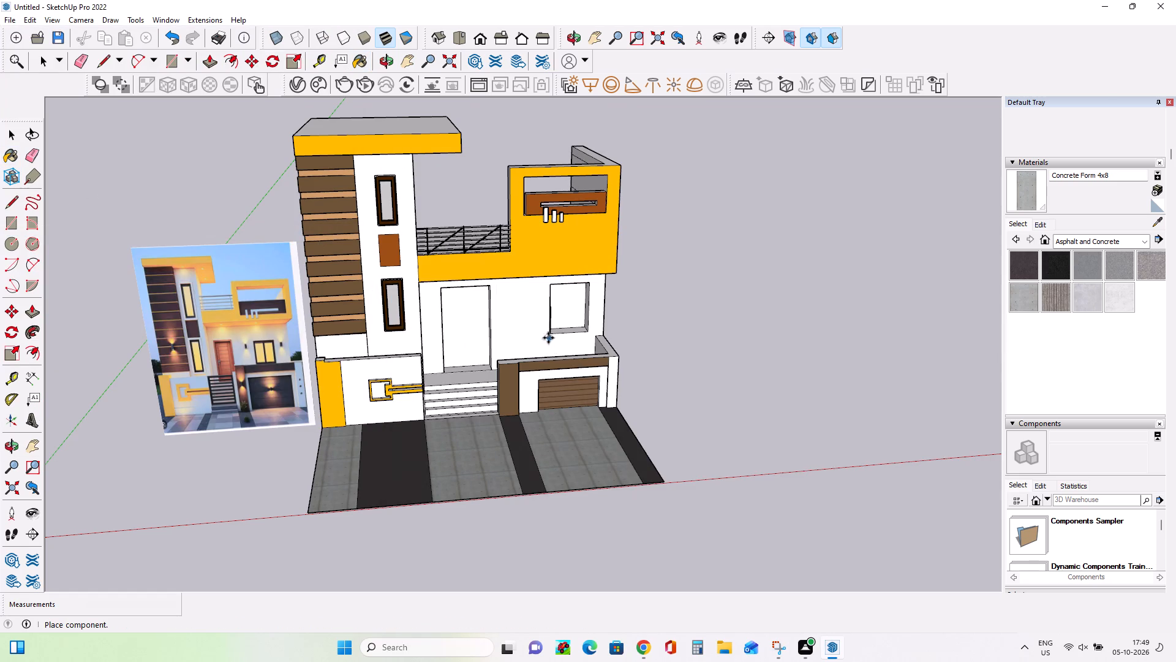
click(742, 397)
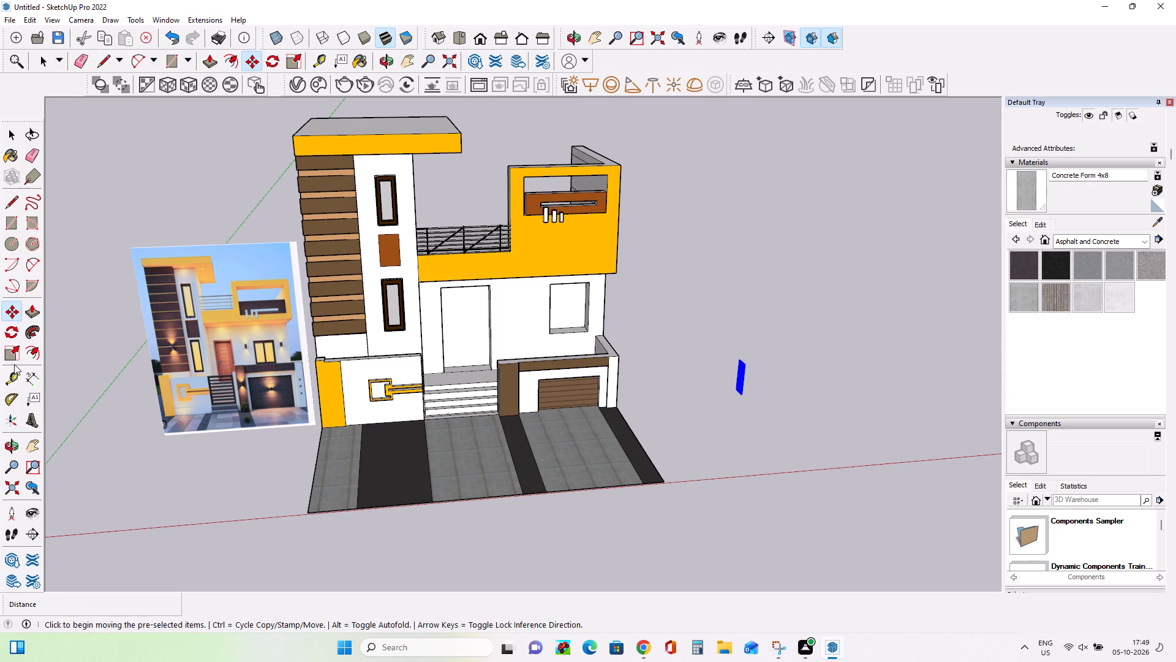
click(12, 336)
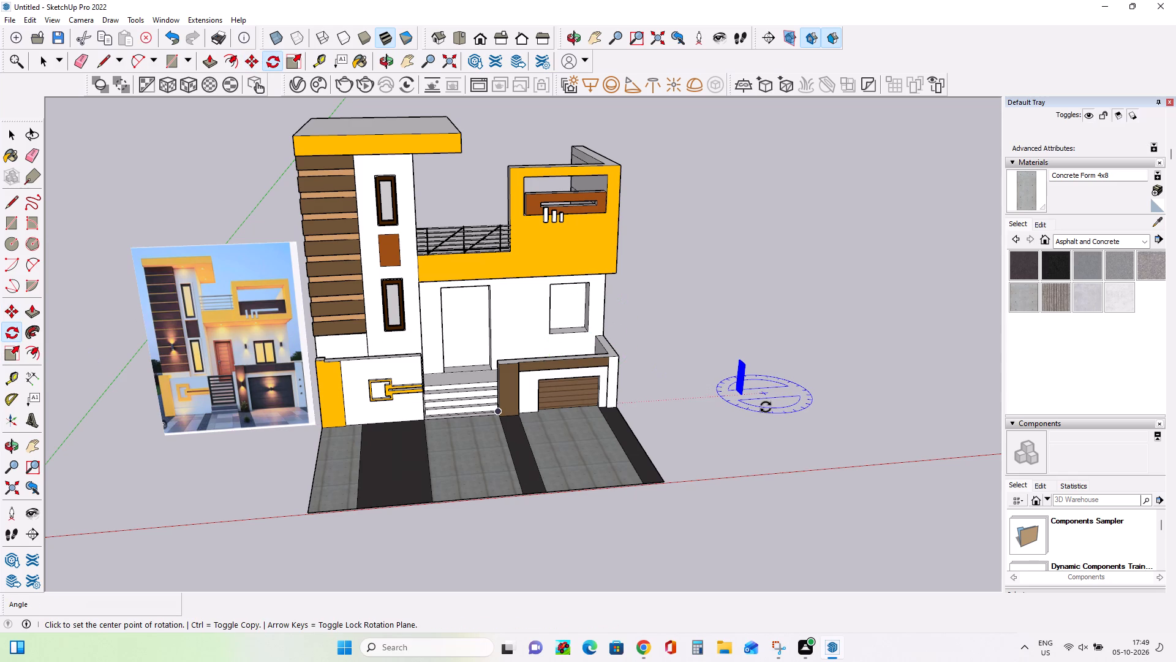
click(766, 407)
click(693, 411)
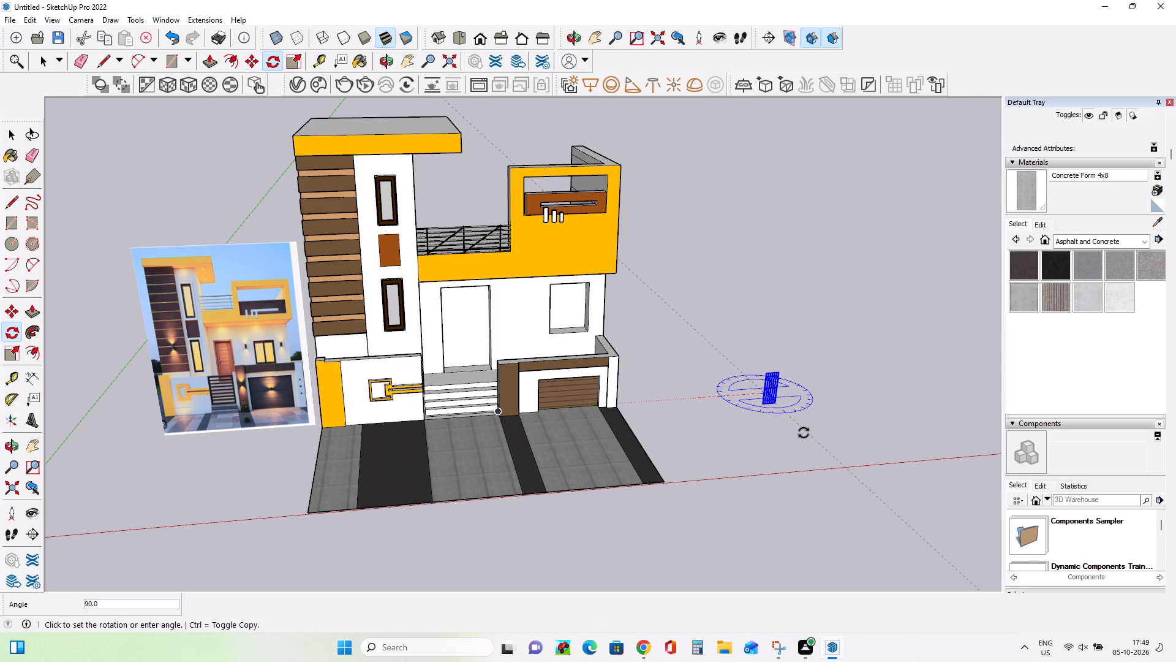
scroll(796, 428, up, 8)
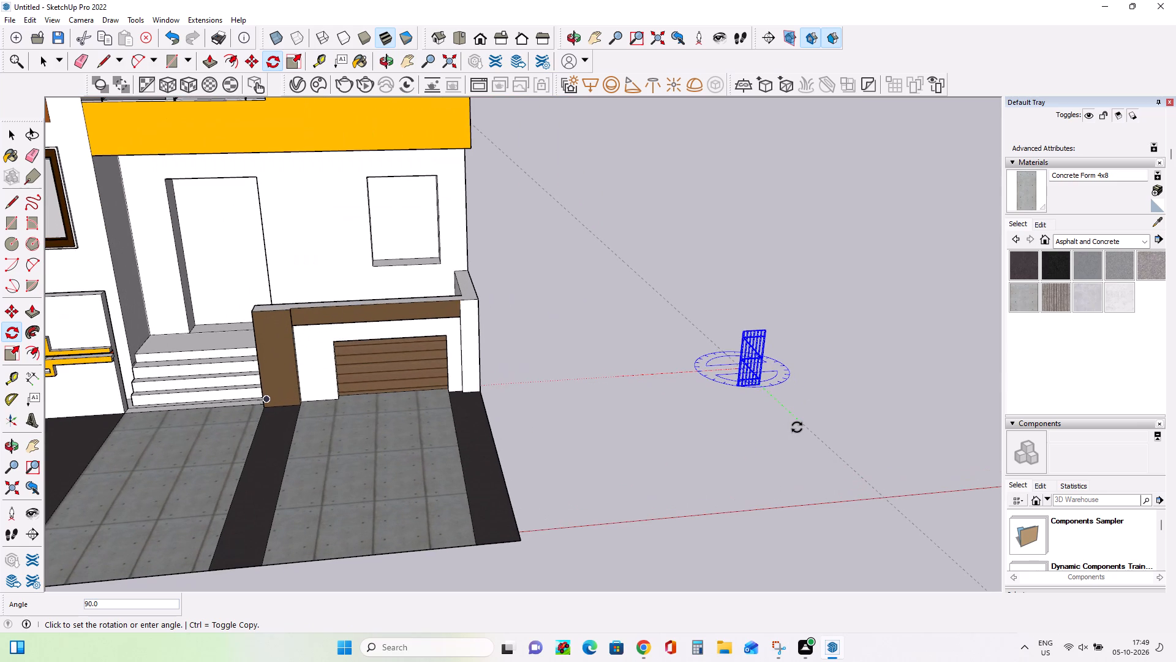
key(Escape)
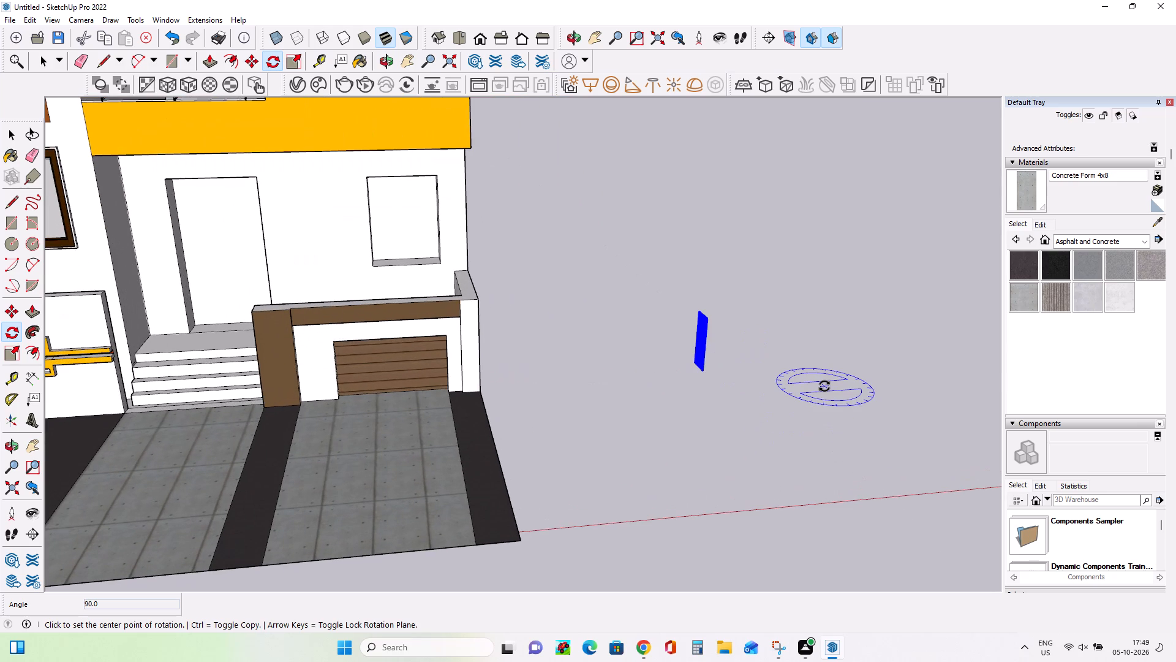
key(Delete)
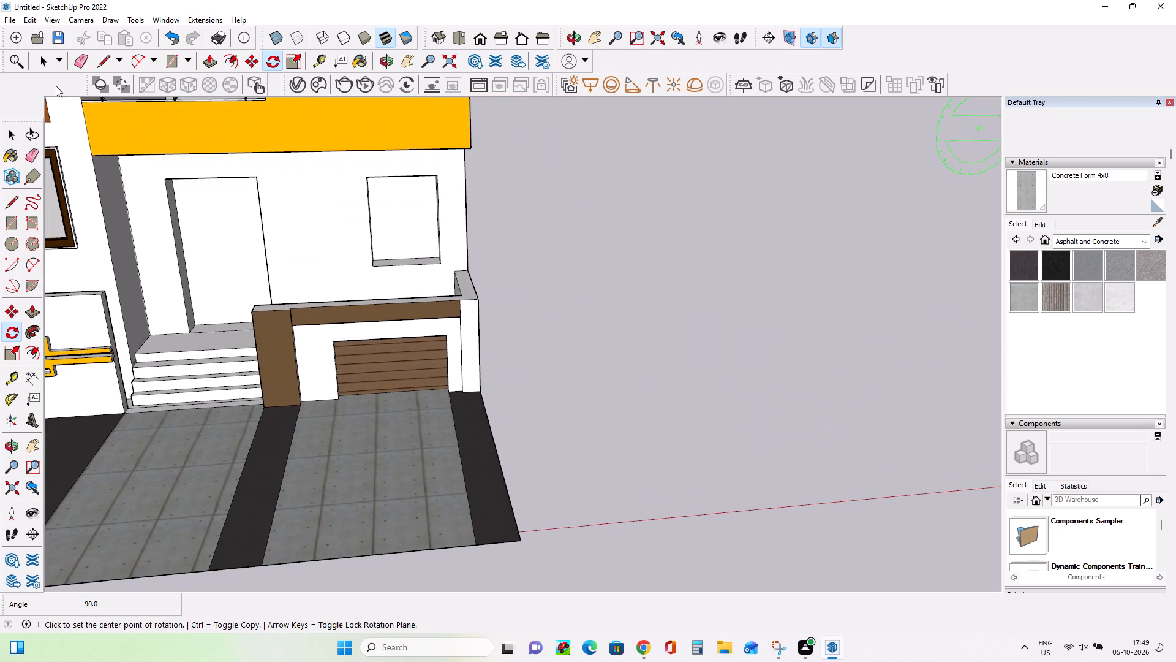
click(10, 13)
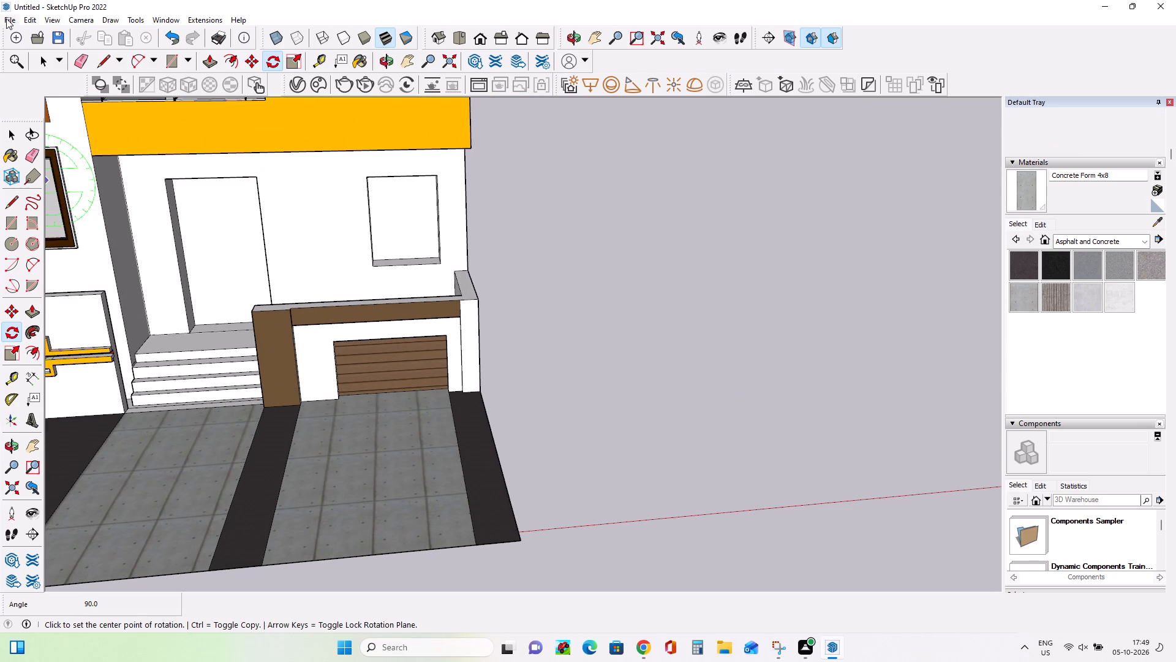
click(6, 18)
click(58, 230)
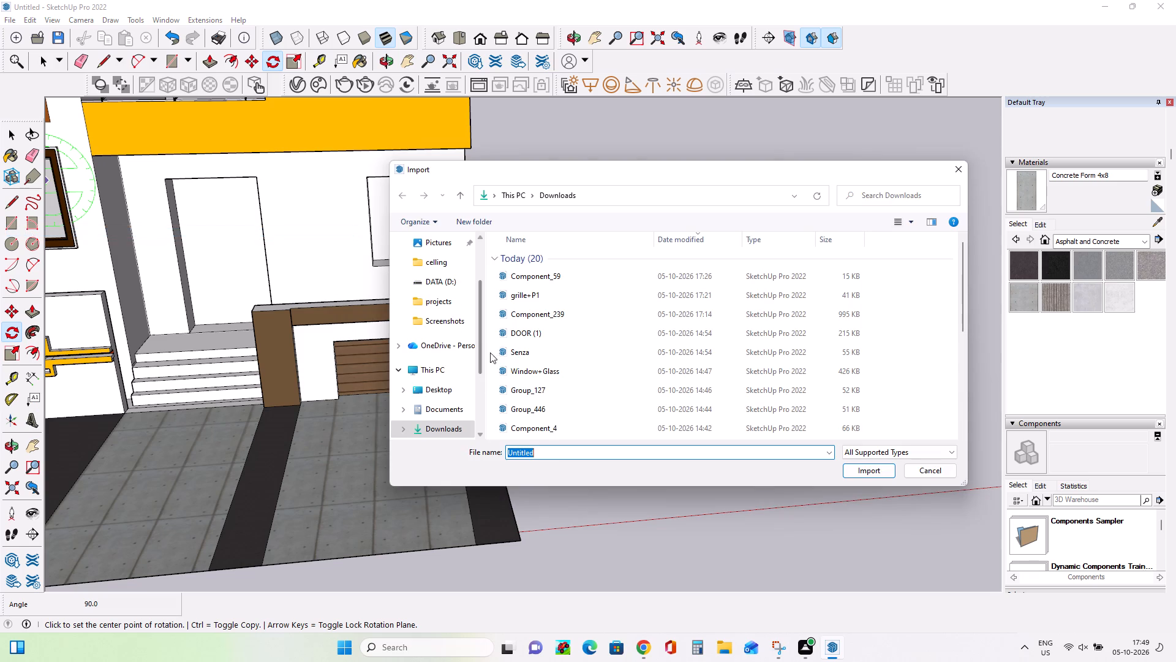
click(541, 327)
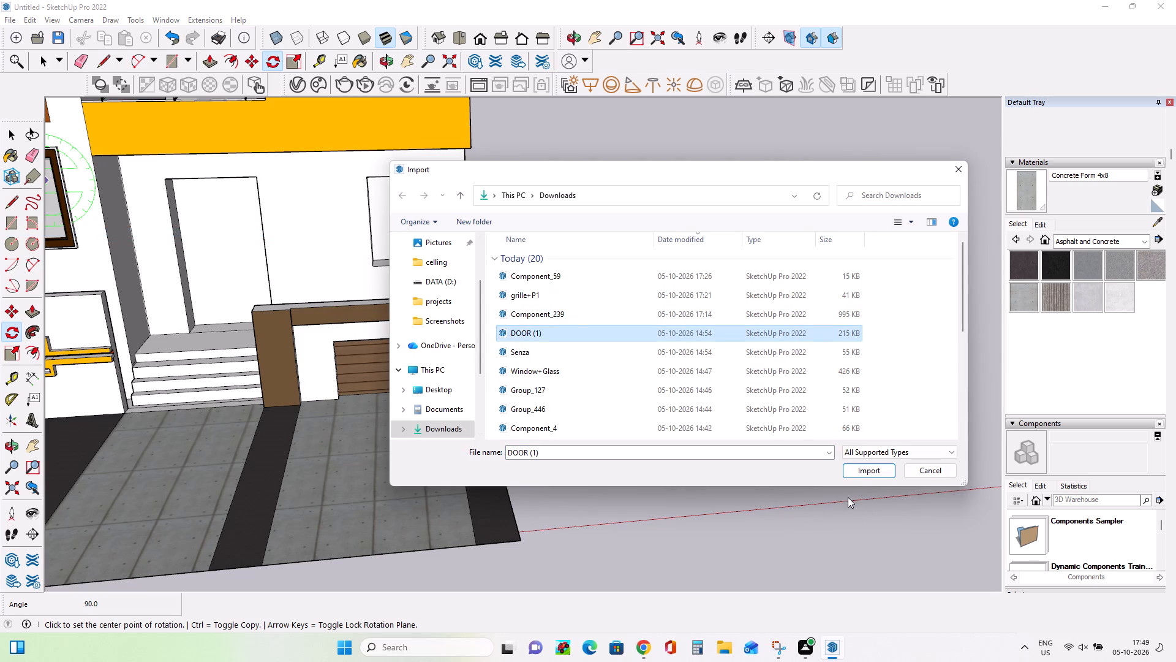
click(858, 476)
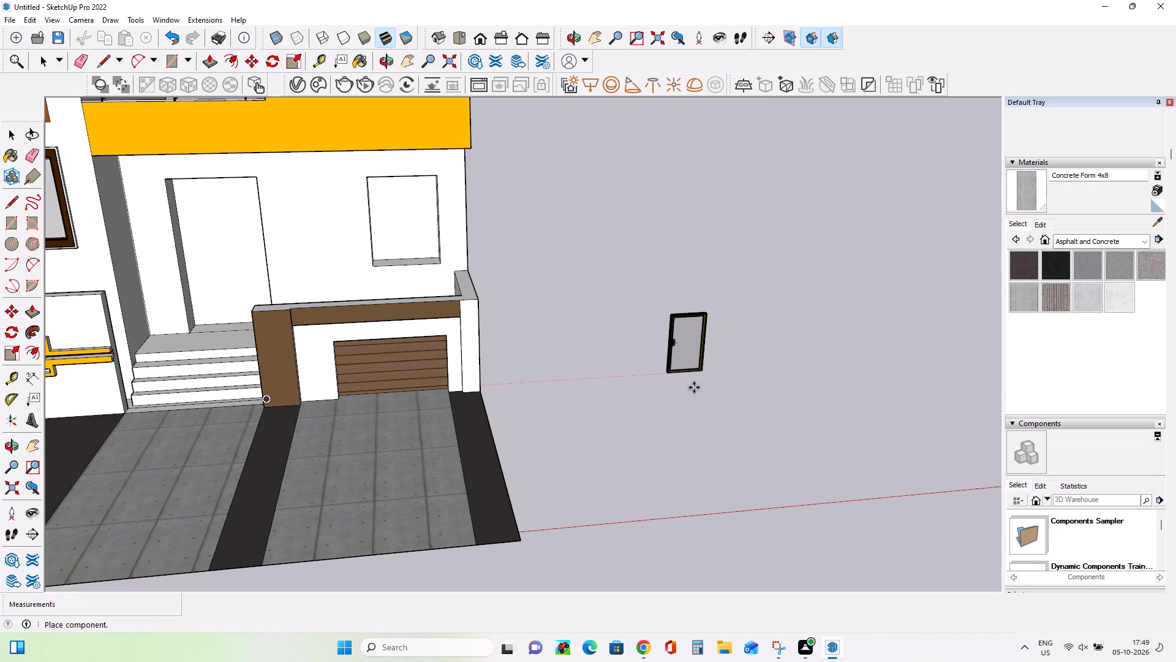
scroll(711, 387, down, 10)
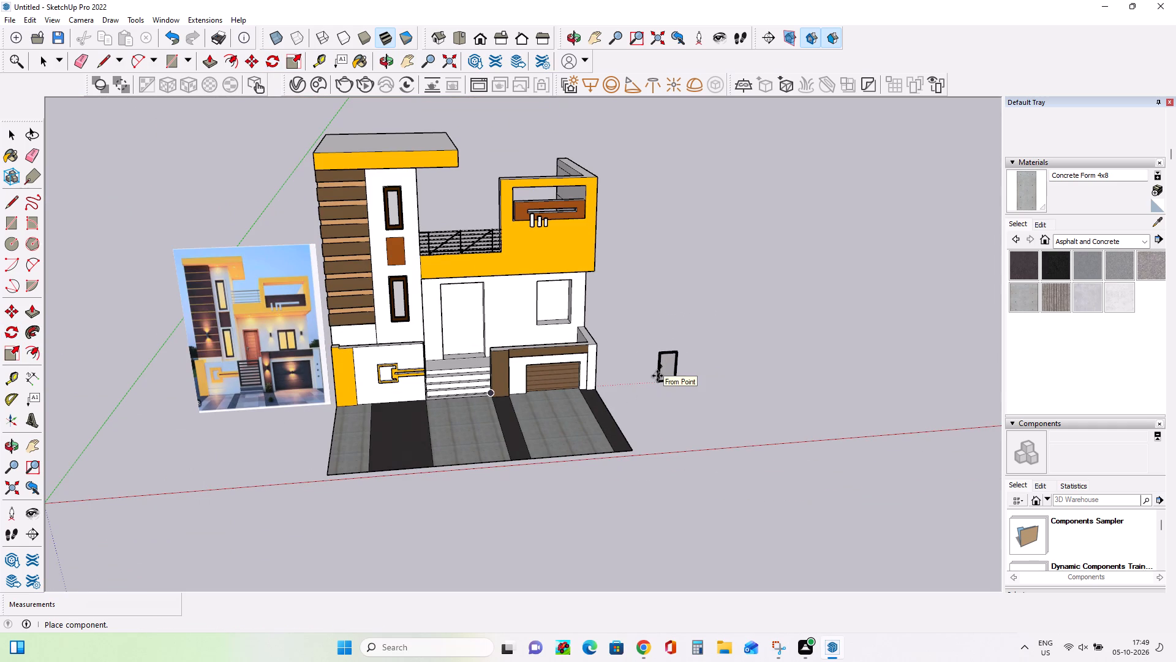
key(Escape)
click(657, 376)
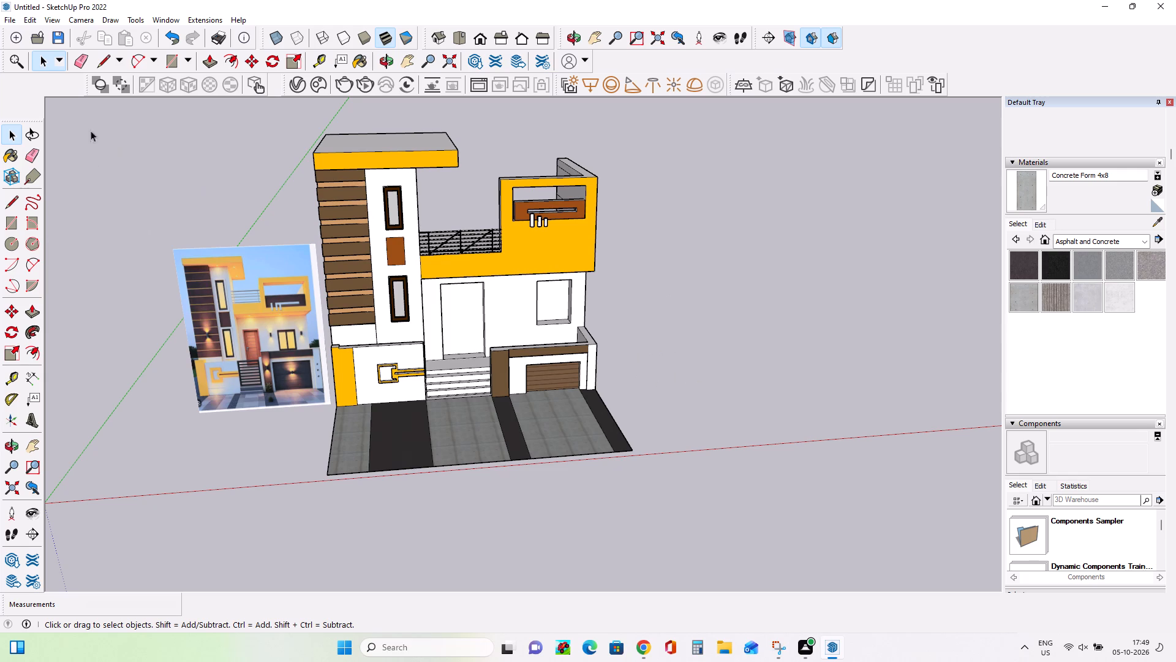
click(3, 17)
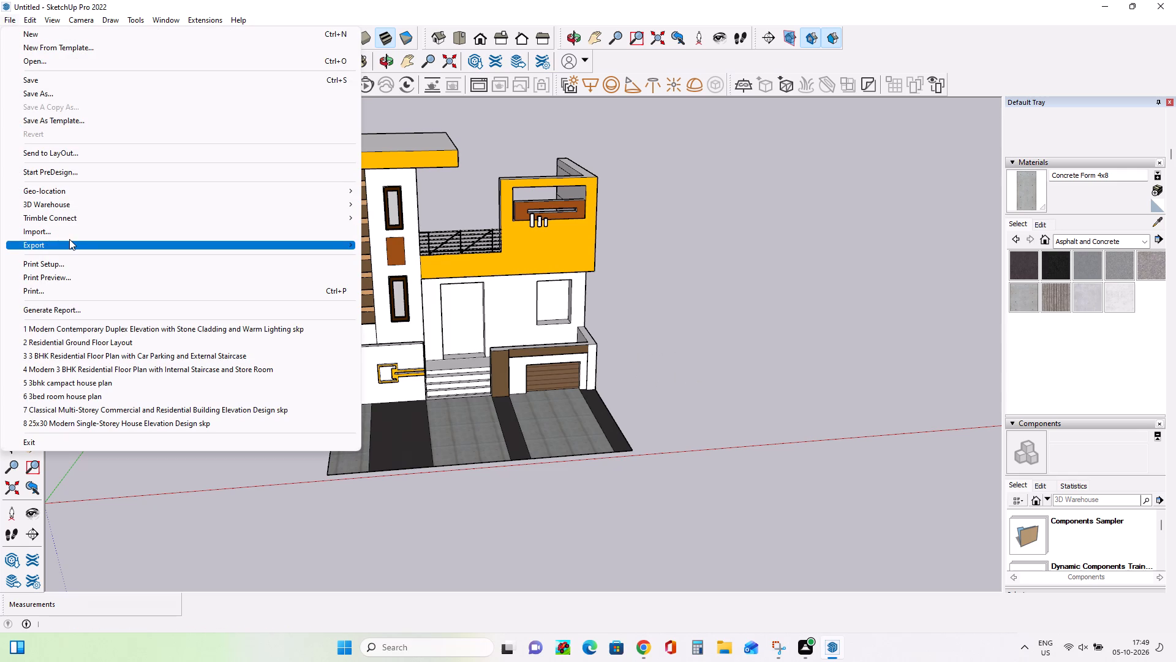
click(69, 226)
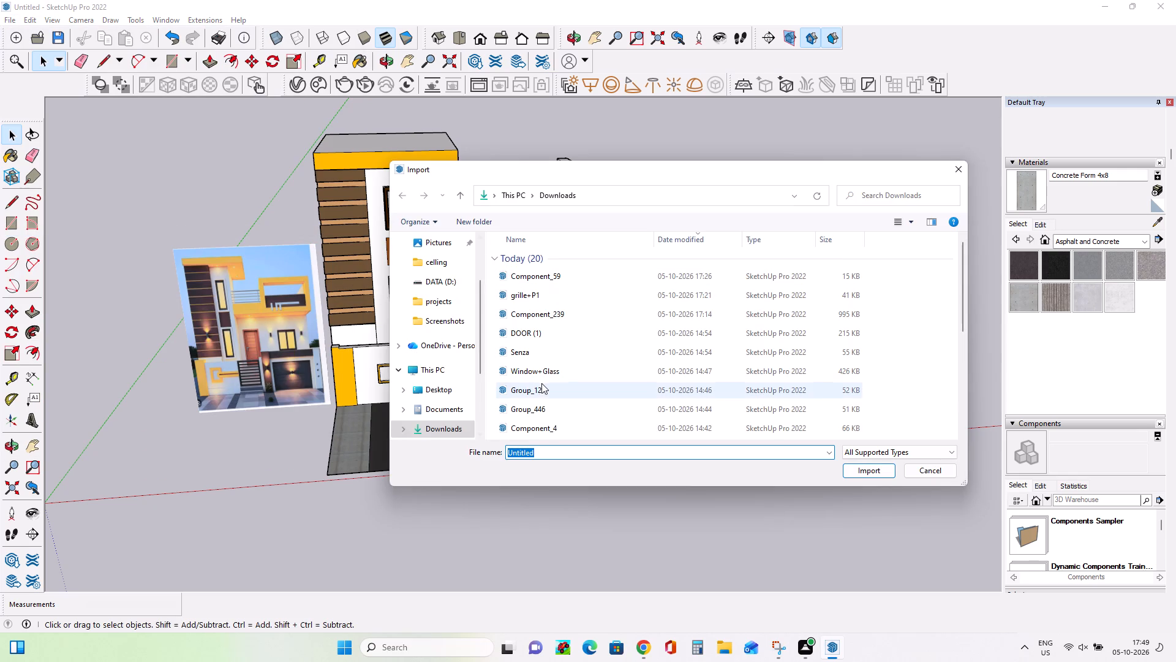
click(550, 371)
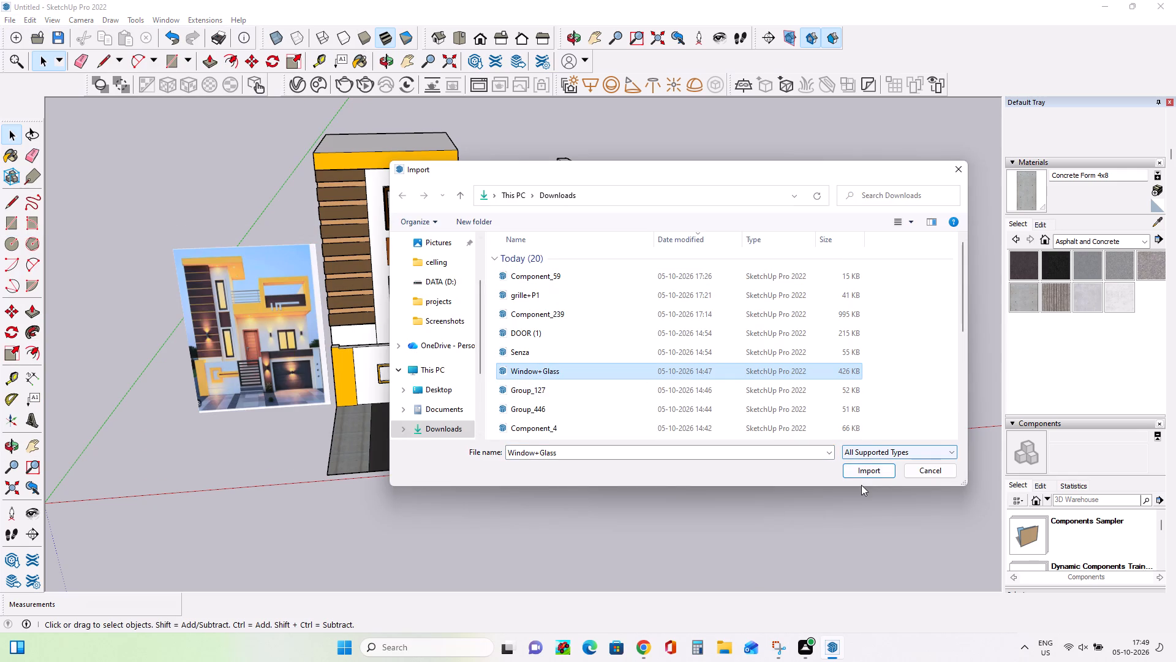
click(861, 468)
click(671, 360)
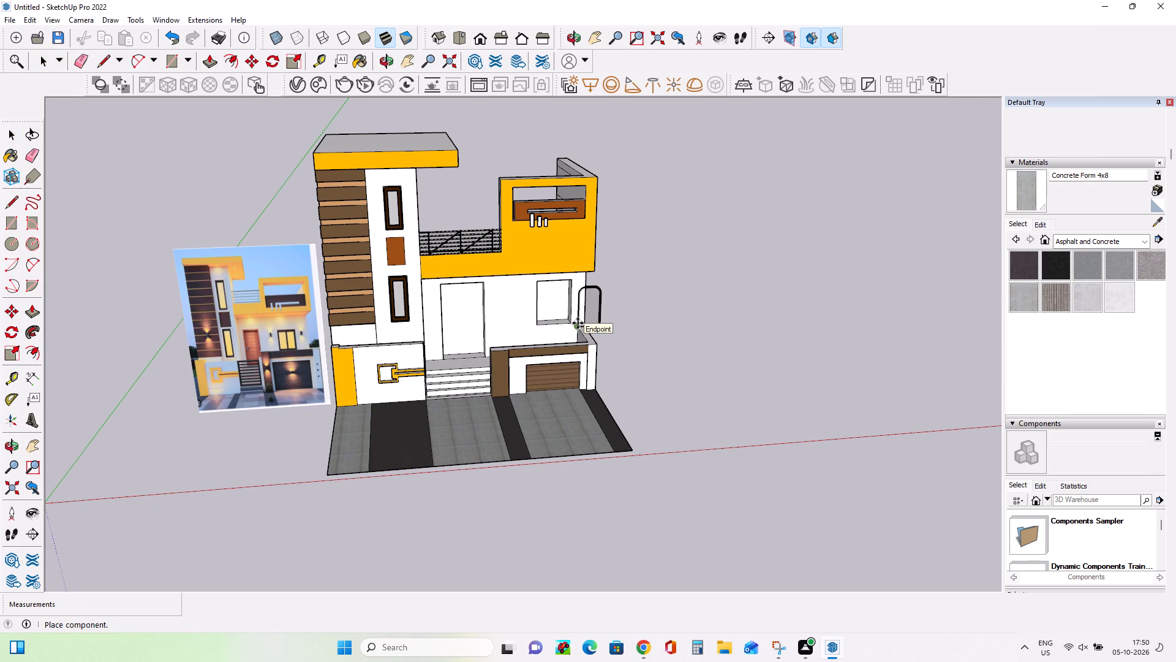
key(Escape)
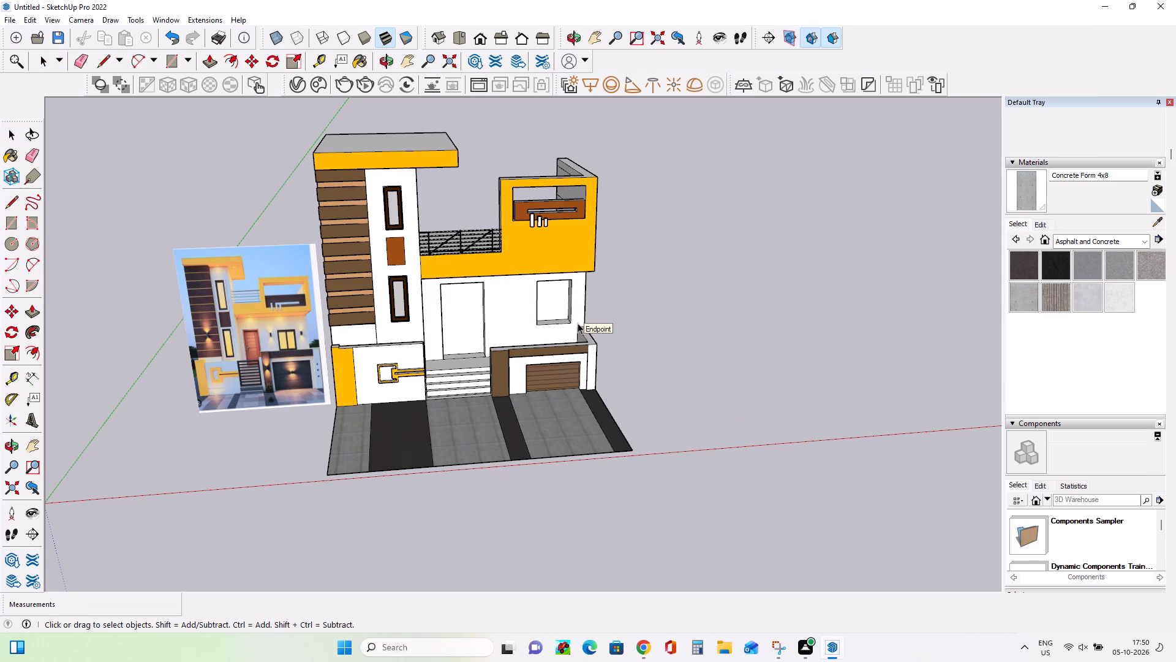
Import Component_4 from Downloads and place the double gate on the paving in front of the entrance steps.
click(10, 15)
click(74, 234)
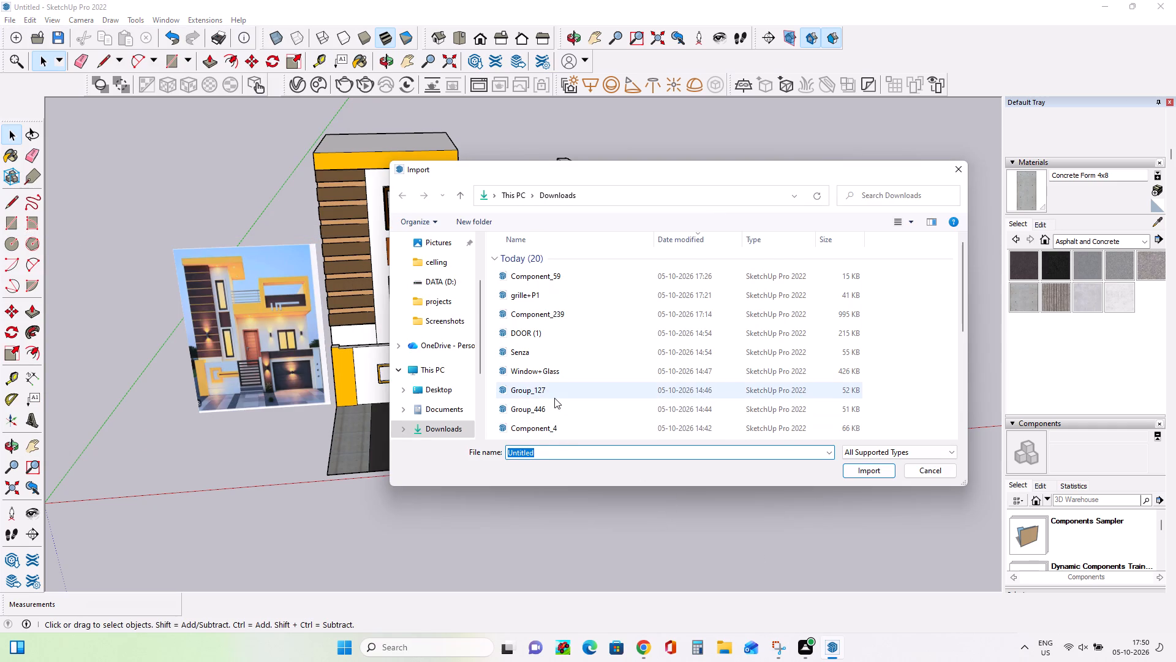
scroll(554, 398, down, 3)
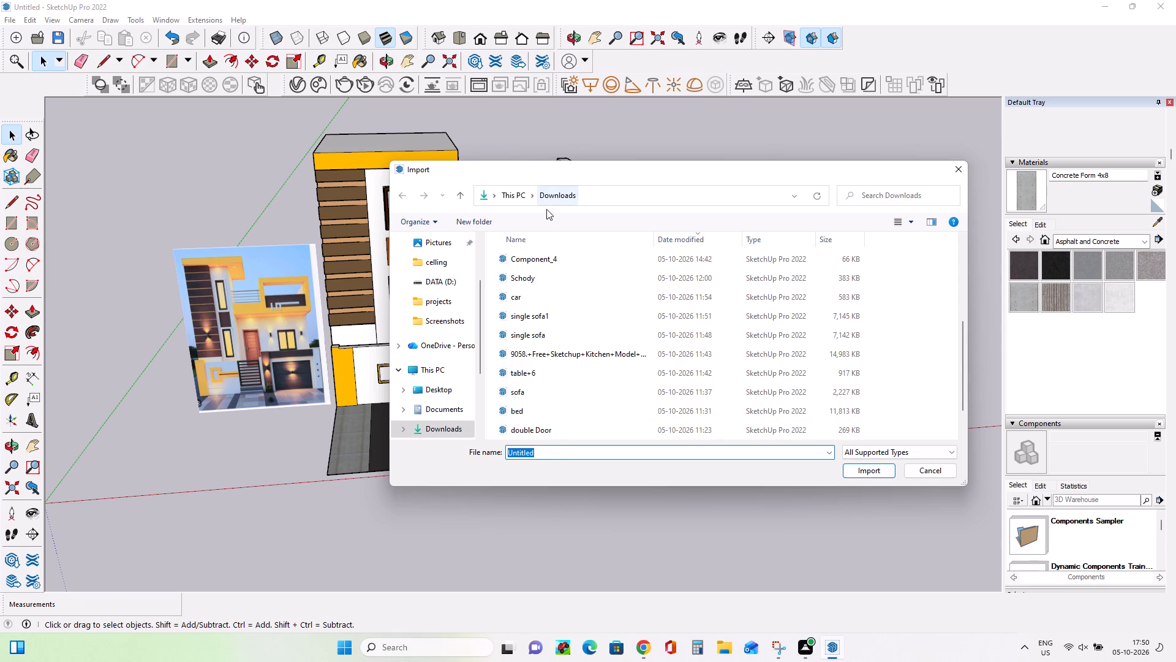
click(573, 259)
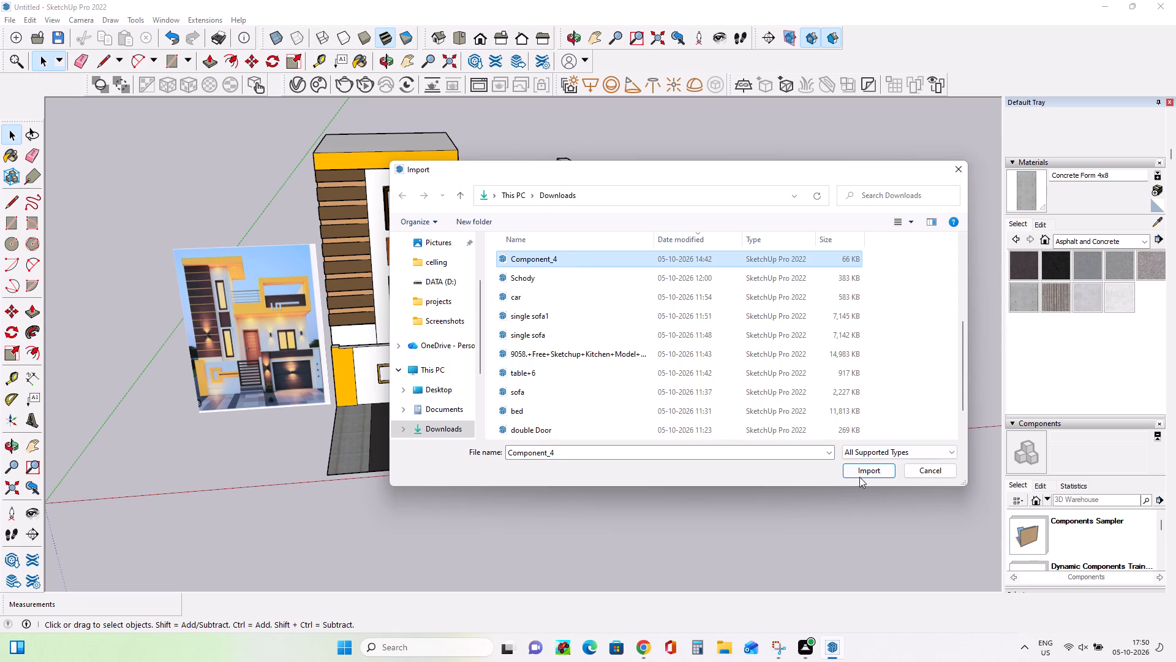
click(859, 477)
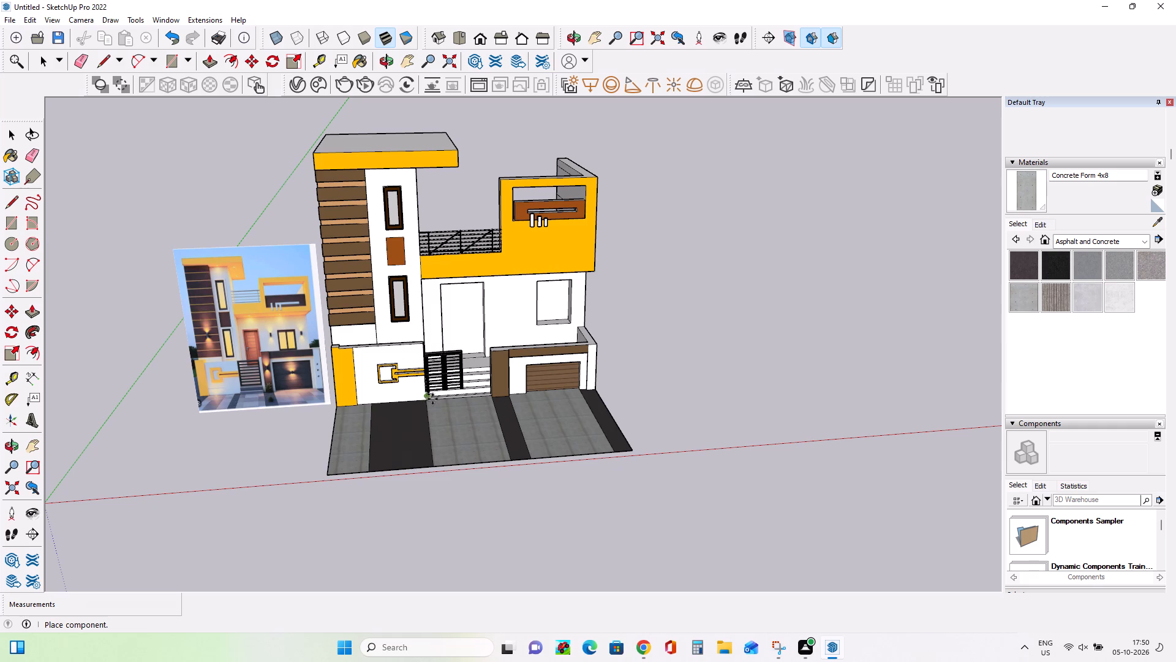
scroll(433, 400, up, 13)
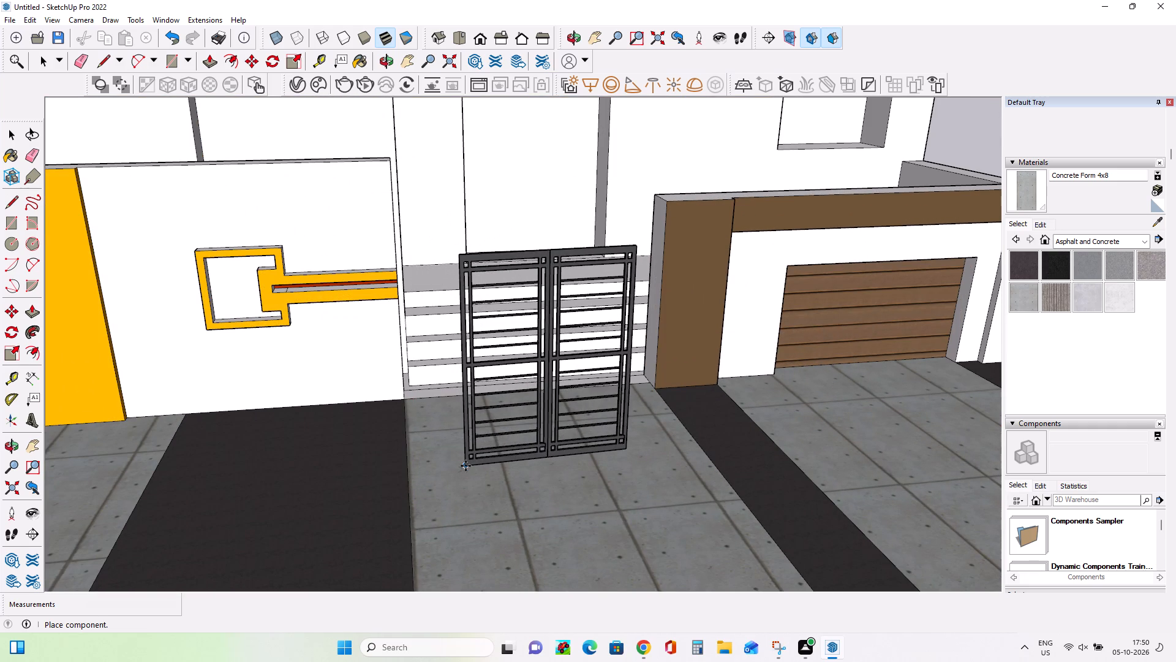
click(466, 466)
Move the gate by its lower corner to the base of the boundary wall's end beside the entrance steps.
scroll(670, 495, down, 5)
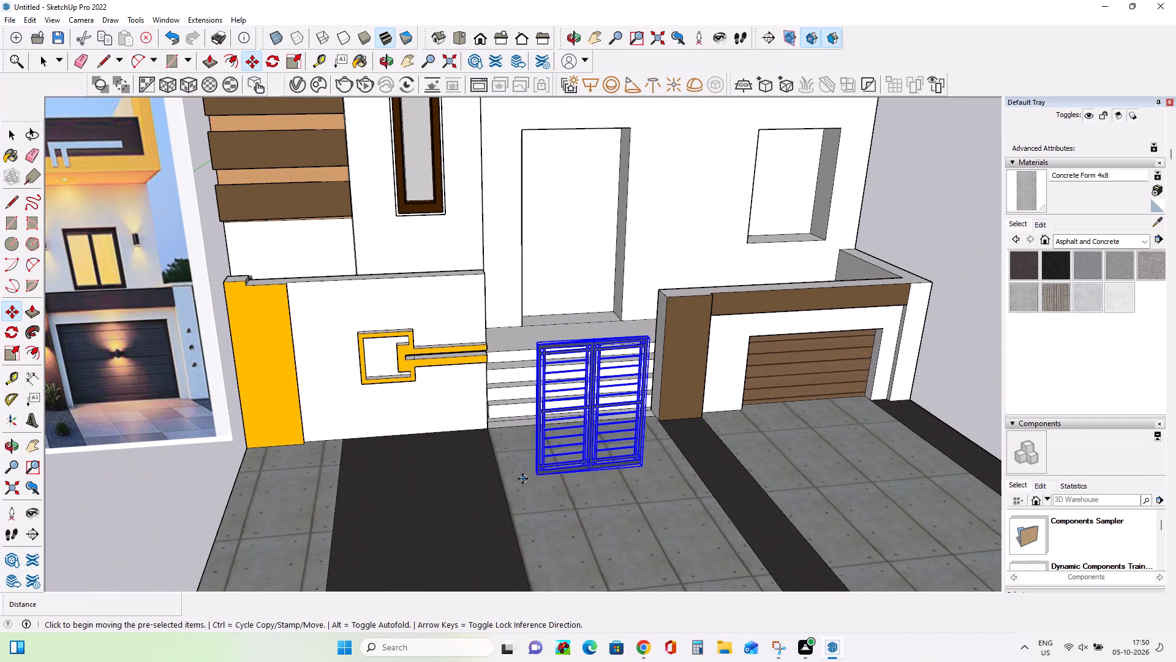
click(537, 478)
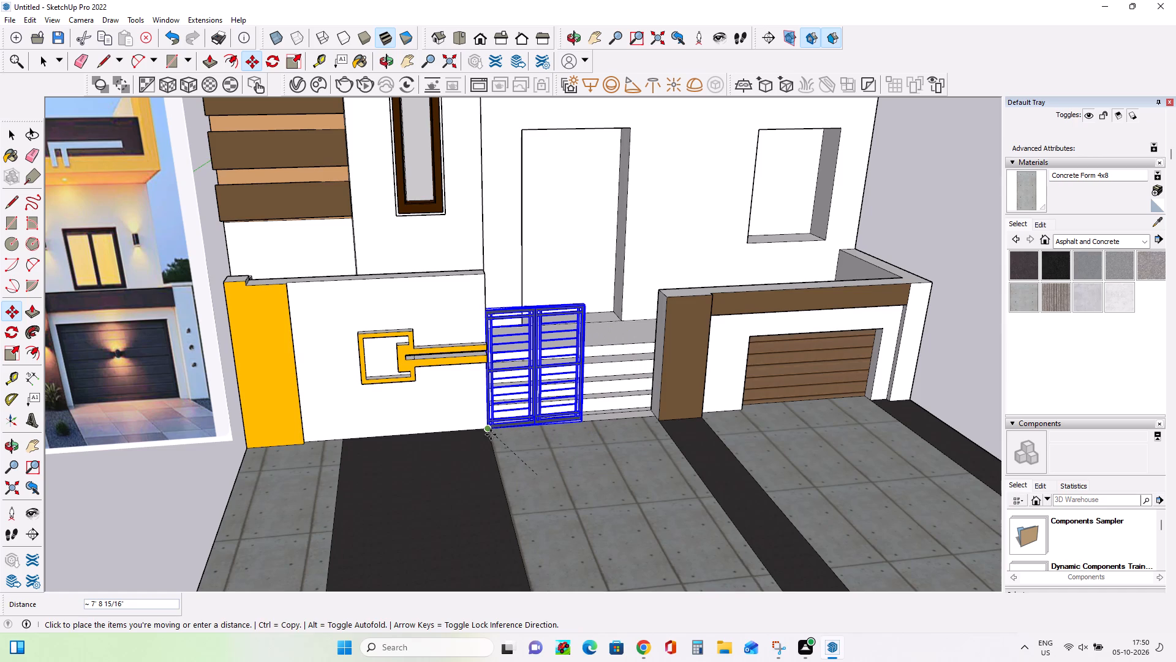
click(491, 435)
Rotate the gate about 3.4 degrees on the ground plane around a point on the paving in front of it.
middle_drag(720, 479, 461, 533)
scroll(515, 460, up, 4)
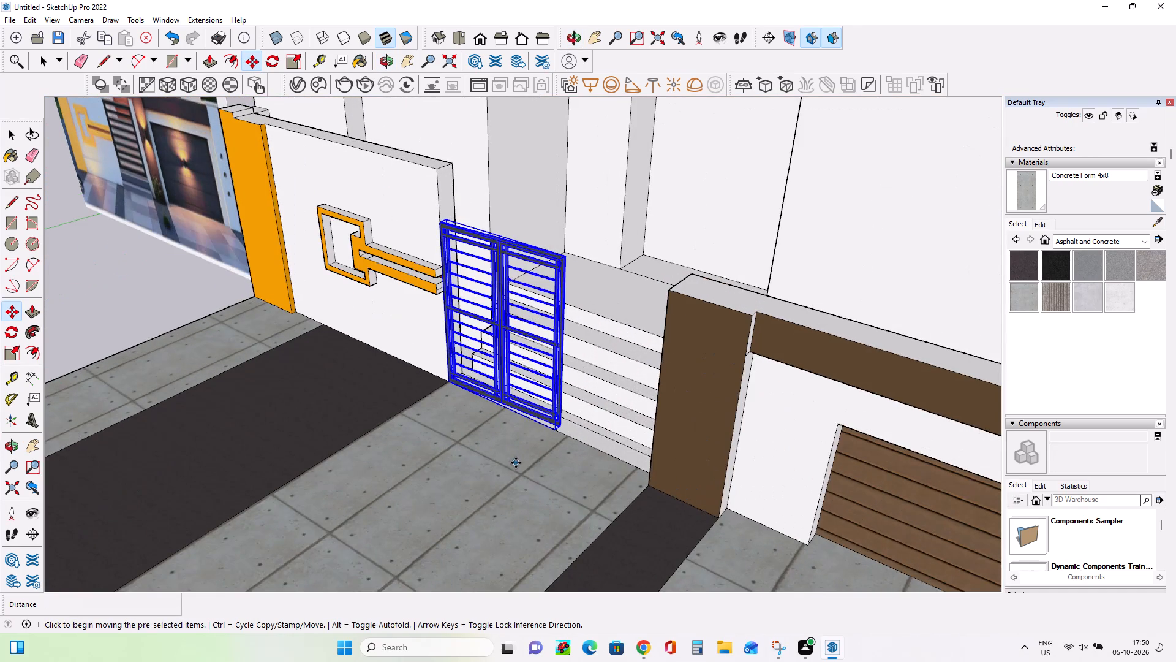
middle_drag(517, 464, 742, 427)
scroll(737, 436, down, 3)
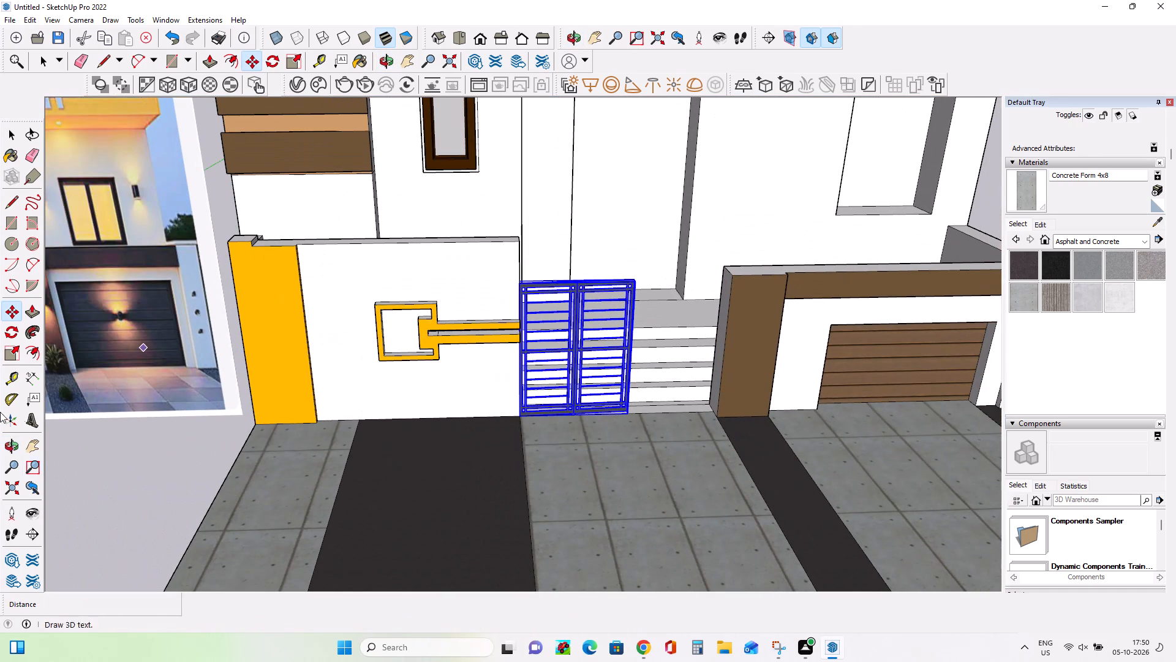
click(15, 333)
click(703, 505)
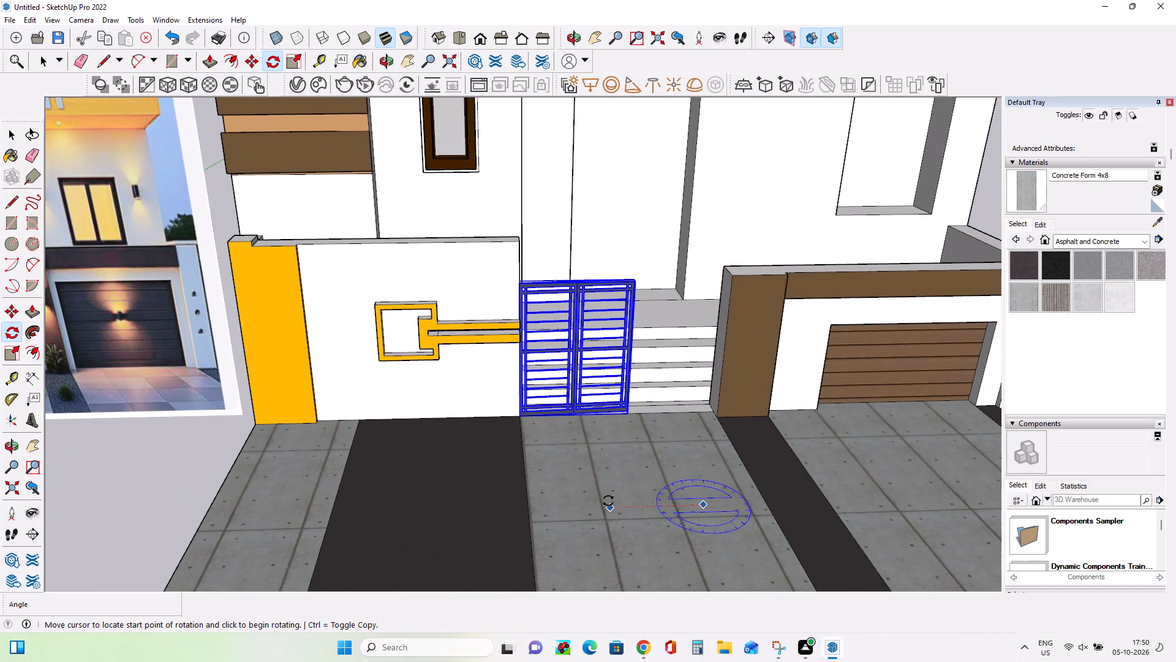
click(608, 501)
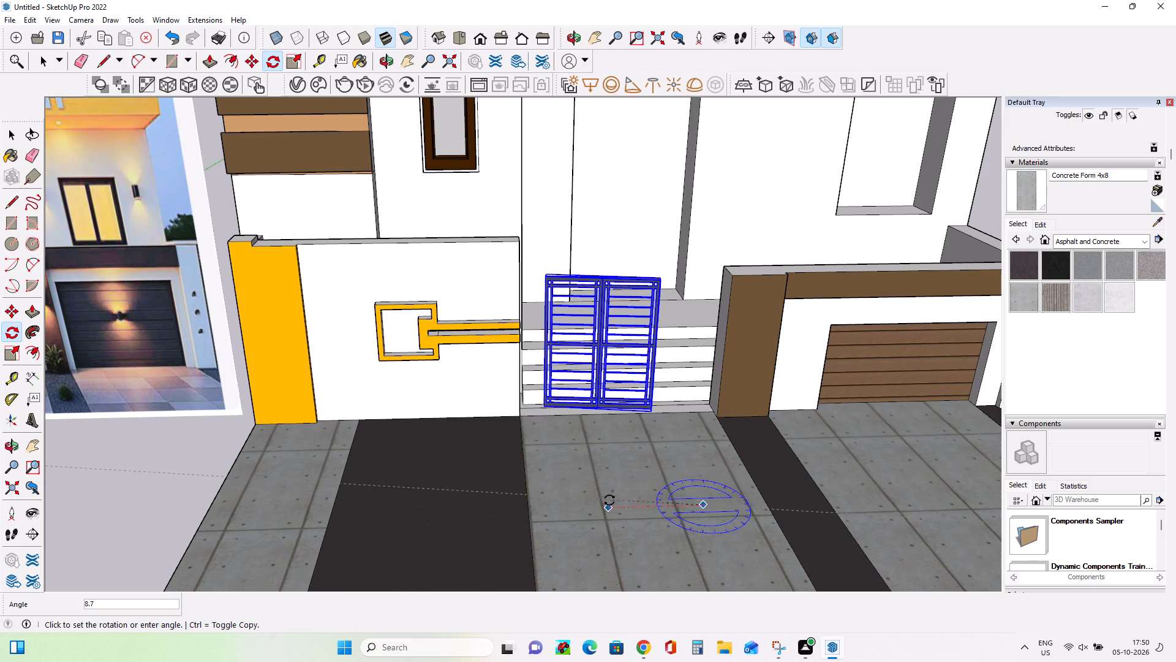
click(609, 504)
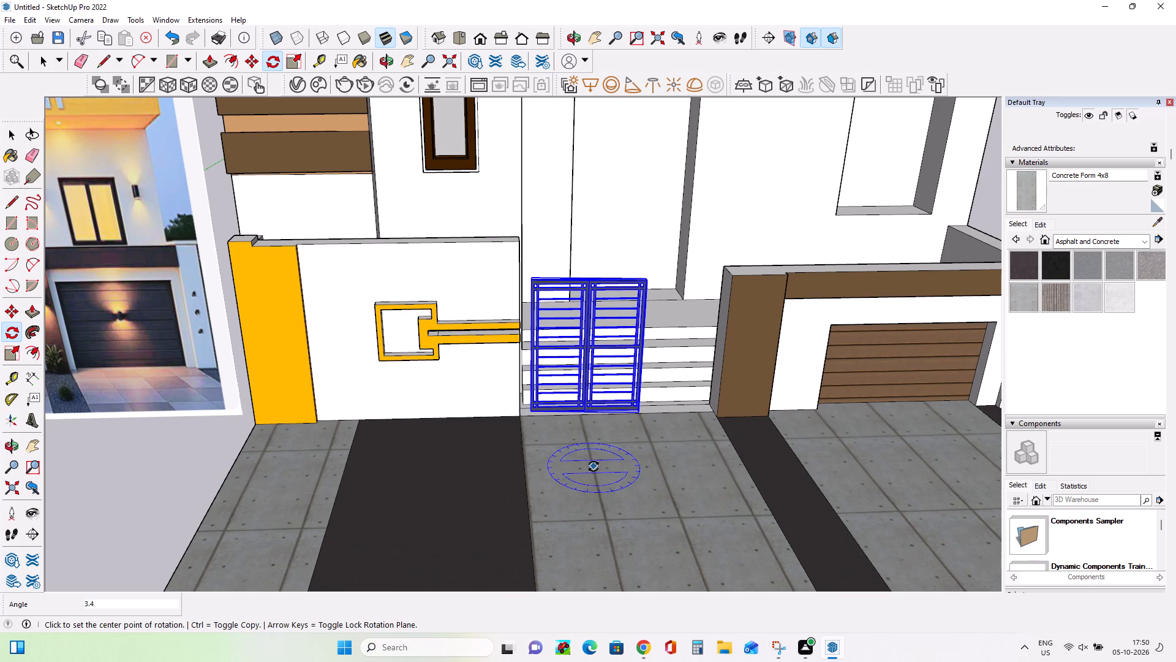
Rotate the gate very slightly on the ground plane around a point on the paving in front of it.
scroll(568, 405, up, 13)
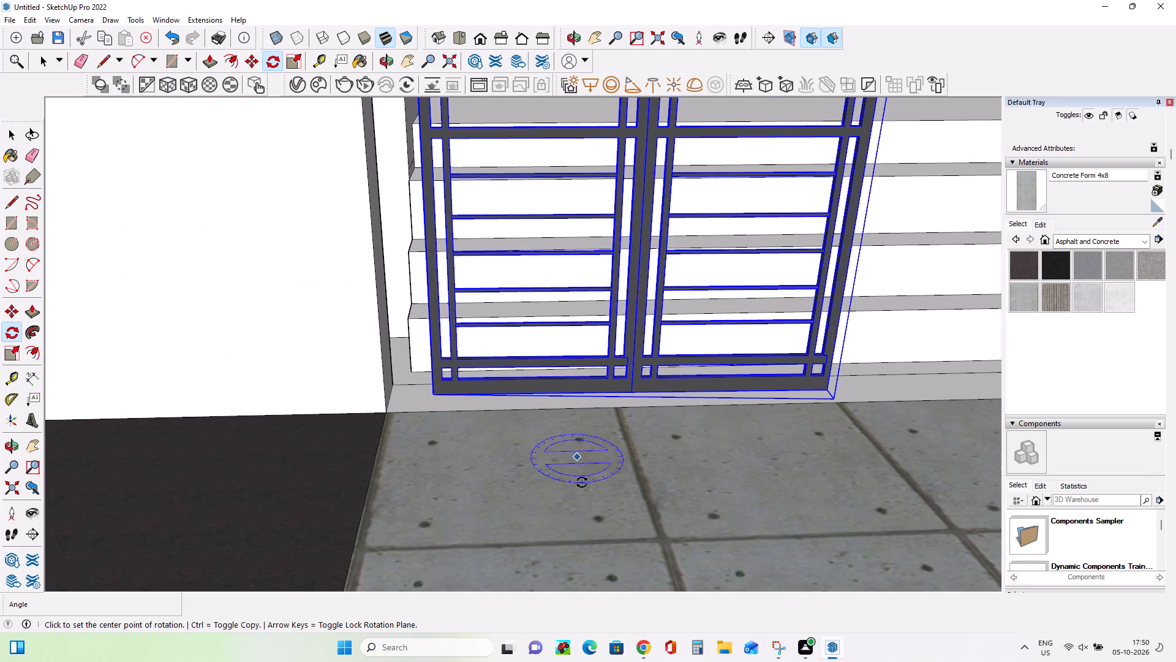
click(589, 497)
click(756, 495)
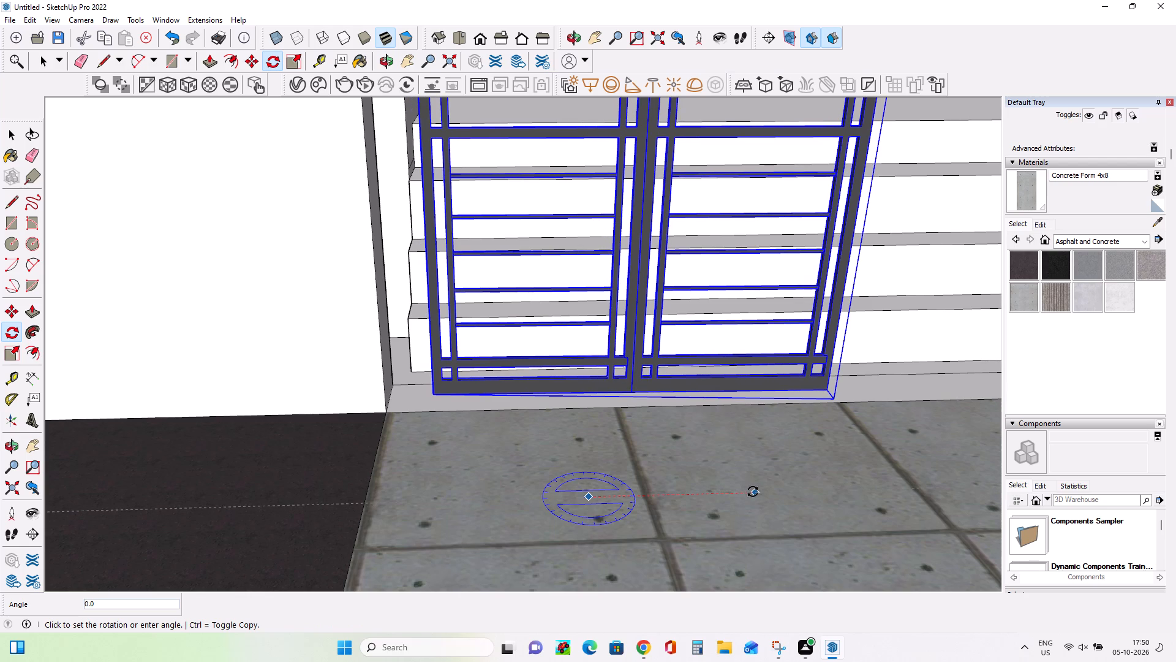
click(753, 492)
scroll(753, 492, down, 8)
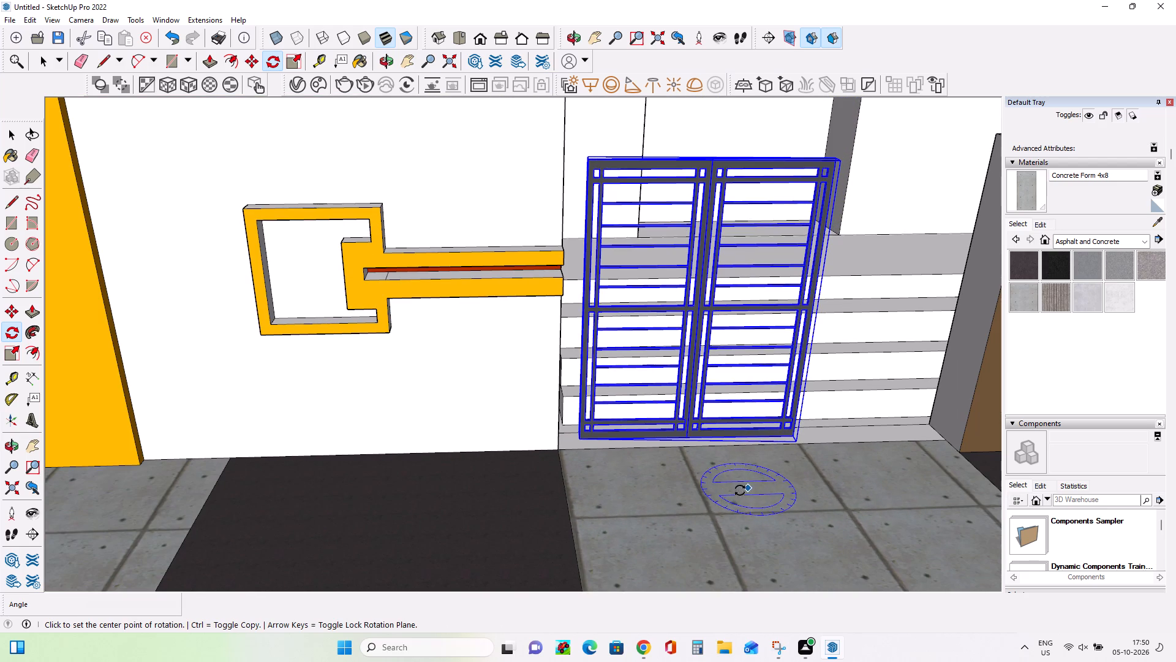
Move the gate by its lower corner to the bottom corner of the boundary wall's end beside the steps.
click(13, 312)
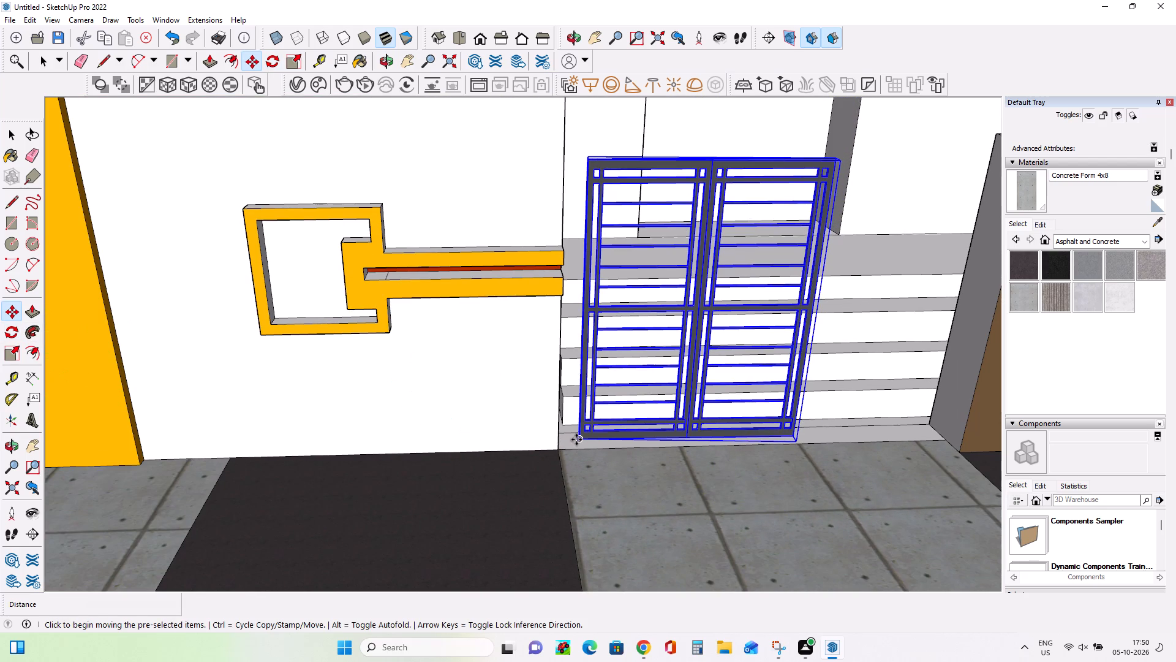
click(576, 439)
click(552, 454)
Scale the gate's width along the red axis by about 1.80 so it spans from the boundary wall to the brown pillar.
middle_drag(718, 489, 690, 474)
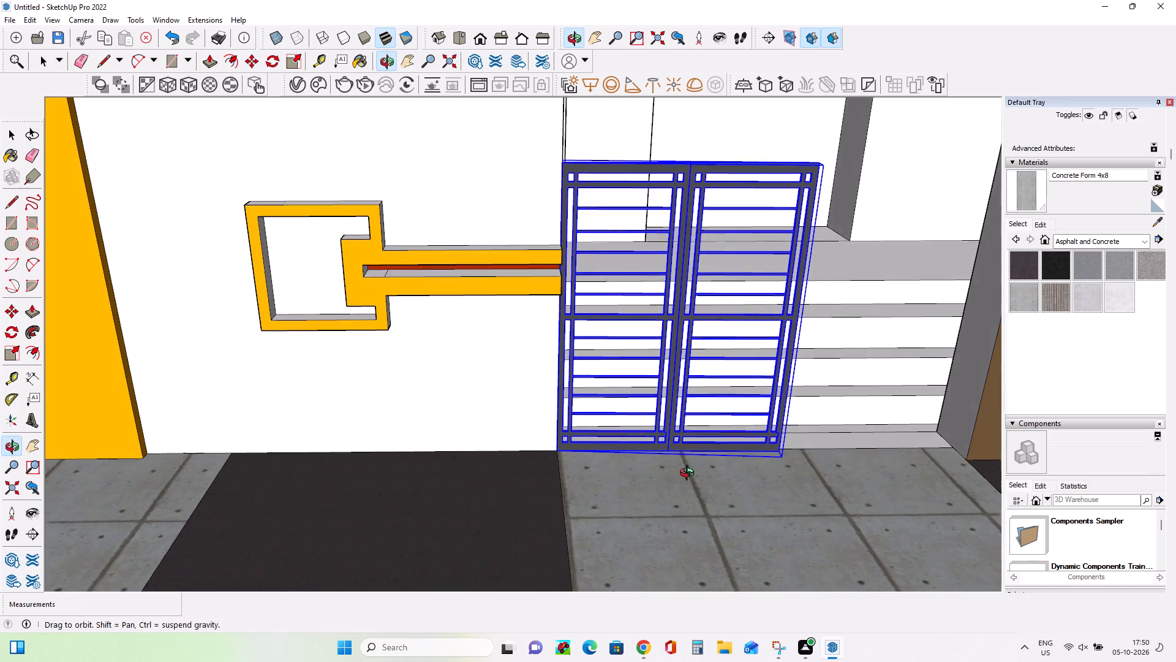
middle_drag(690, 474, 673, 468)
scroll(669, 468, down, 8)
click(17, 349)
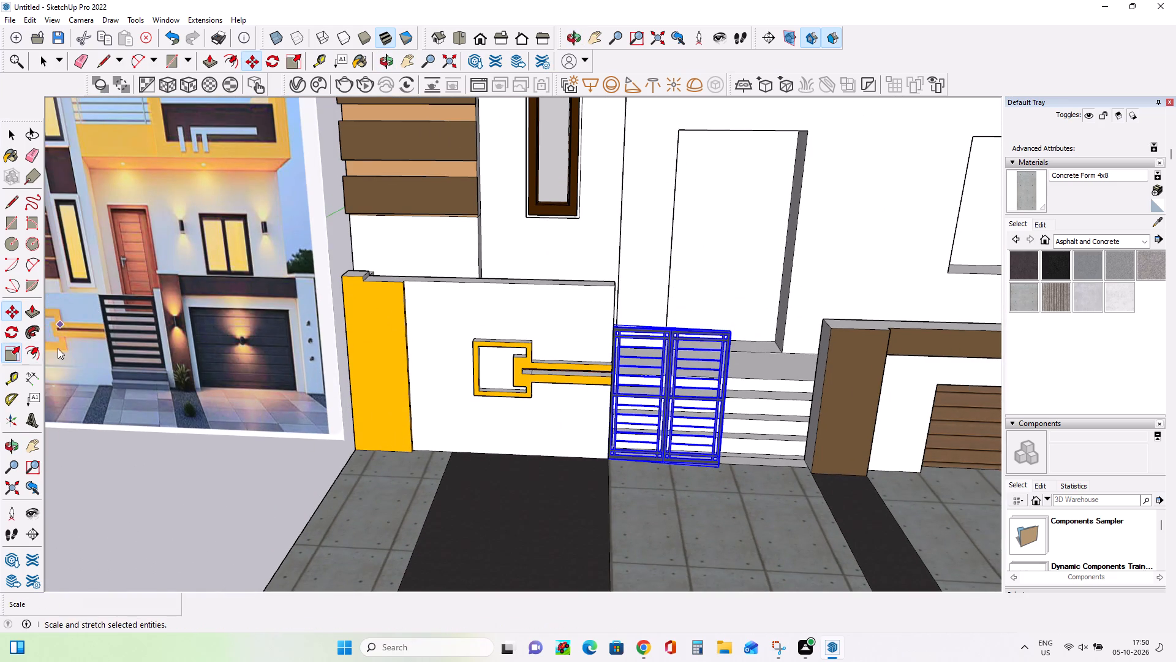
middle_drag(631, 424, 407, 413)
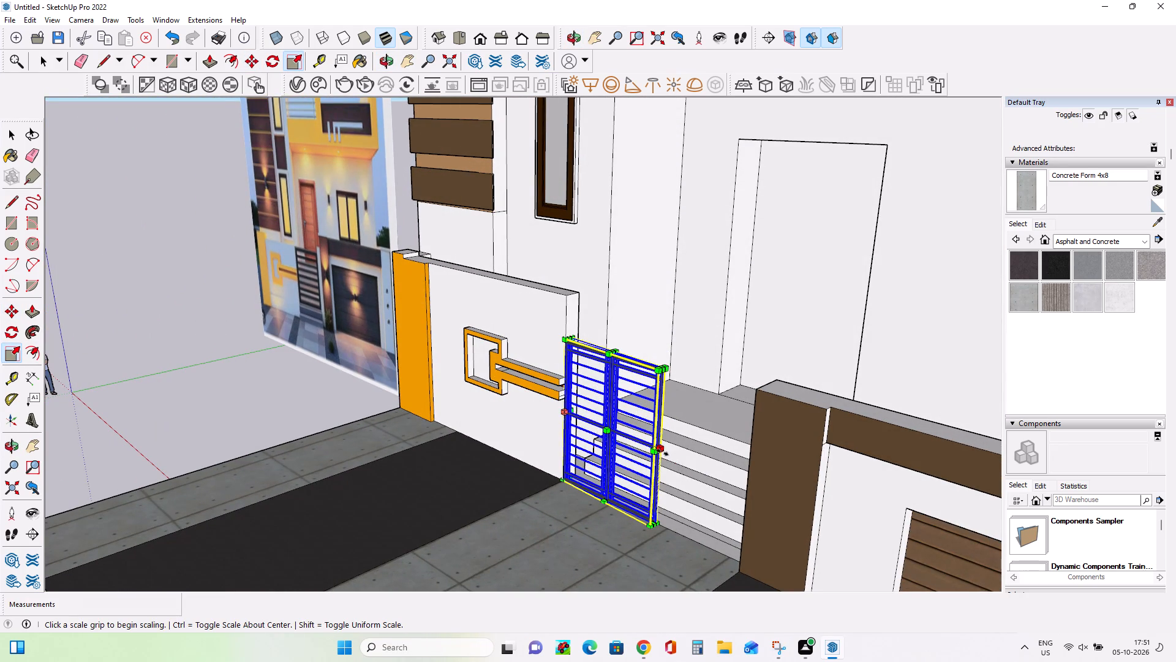
click(662, 452)
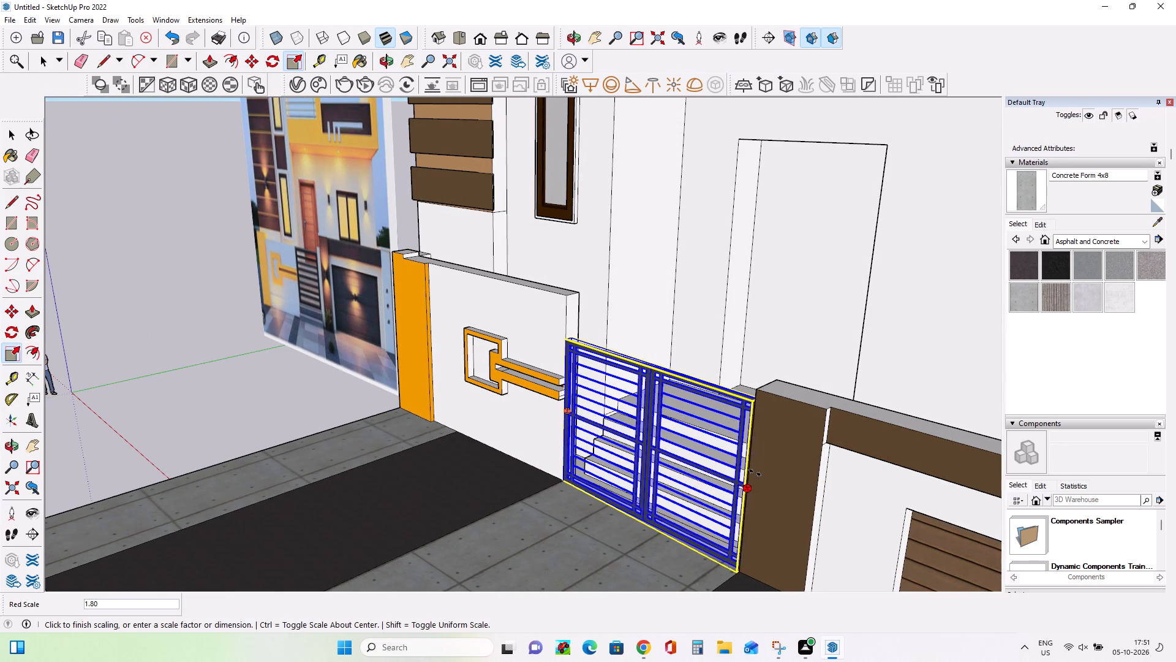
click(755, 473)
Deselect the gate and examine its fit across the entrance and the whole elevation against the reference photo.
middle_drag(625, 492, 867, 464)
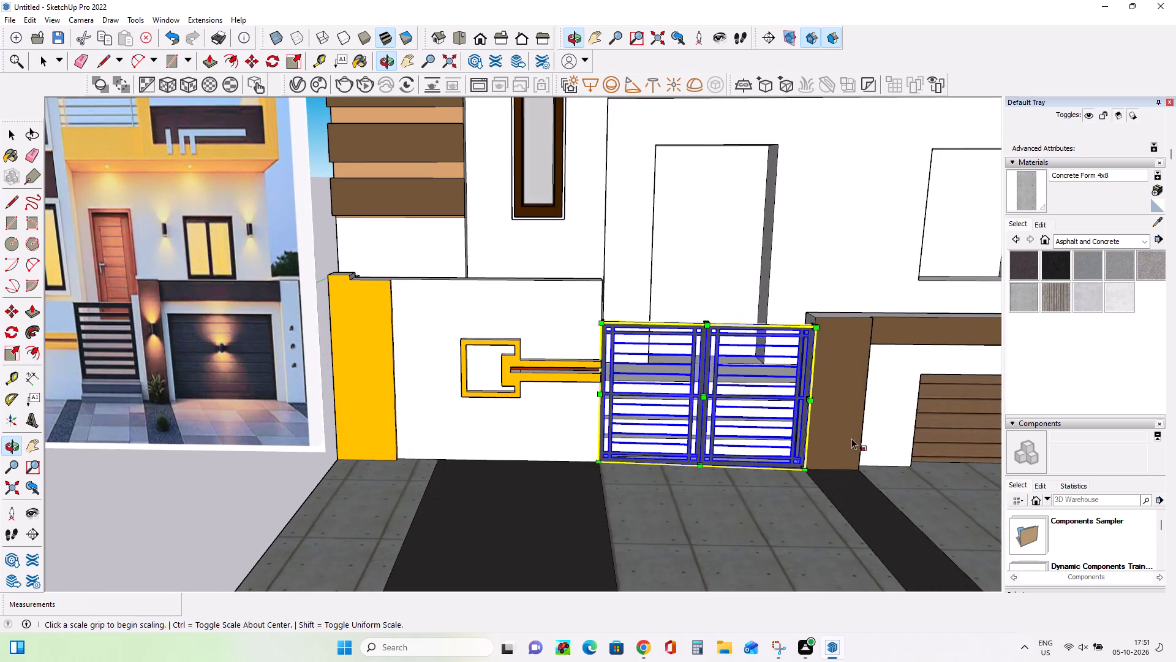
scroll(812, 455, up, 13)
middle_drag(768, 470, 782, 492)
scroll(782, 482, down, 18)
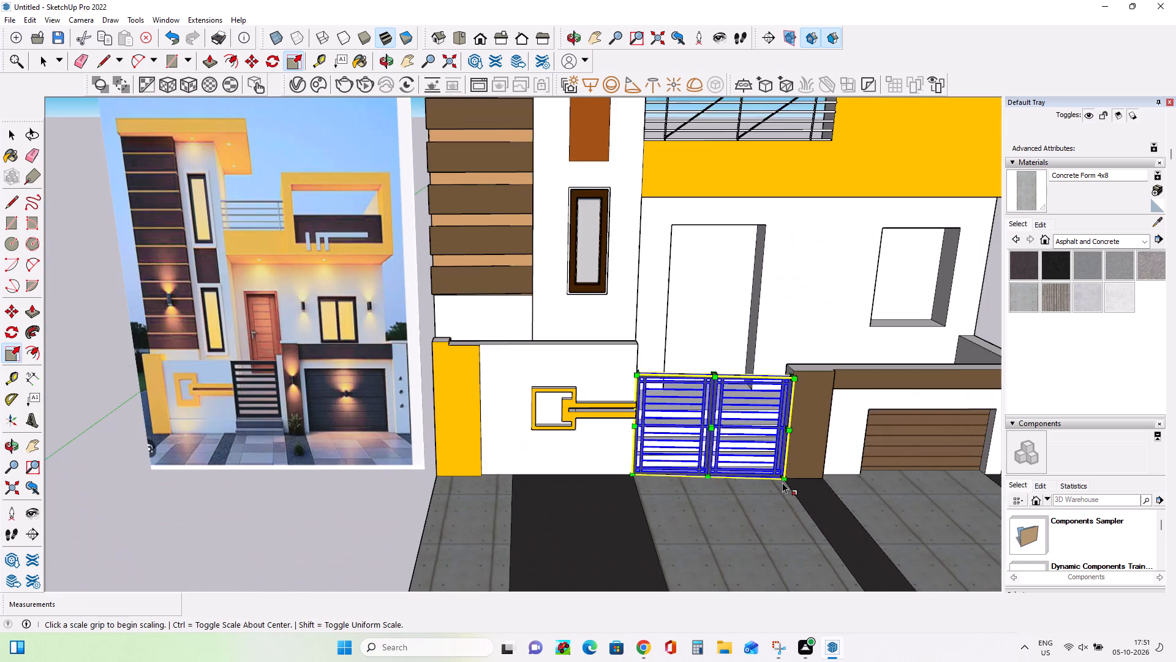
click(5, 131)
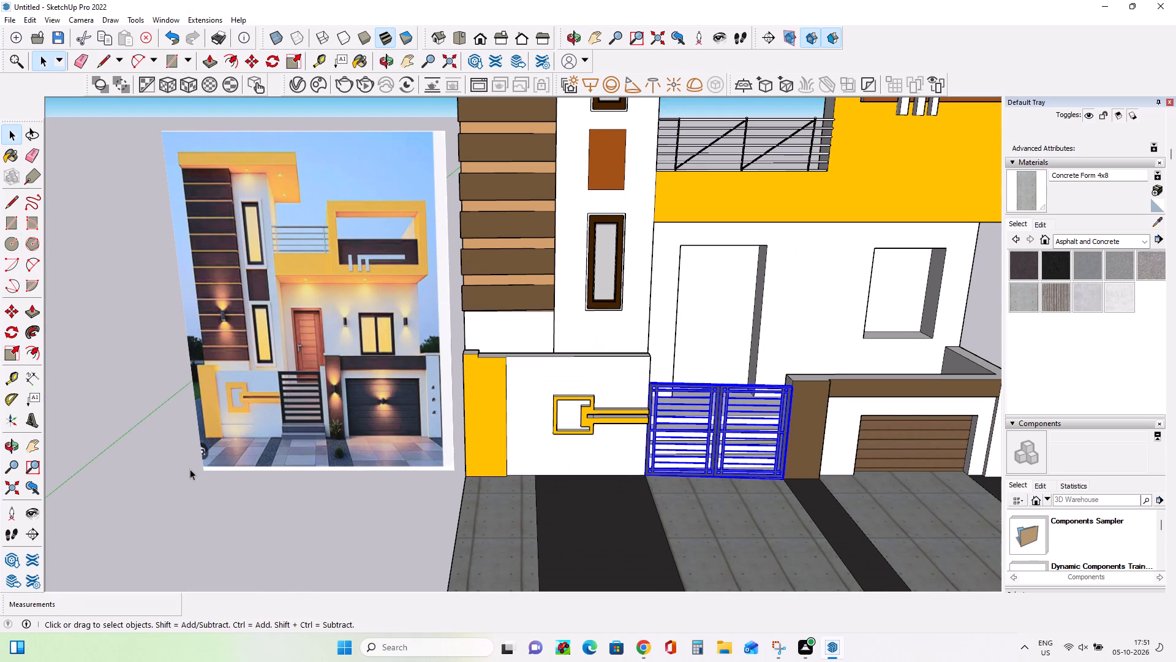
click(190, 469)
middle_drag(329, 516, 372, 517)
scroll(358, 489, down, 4)
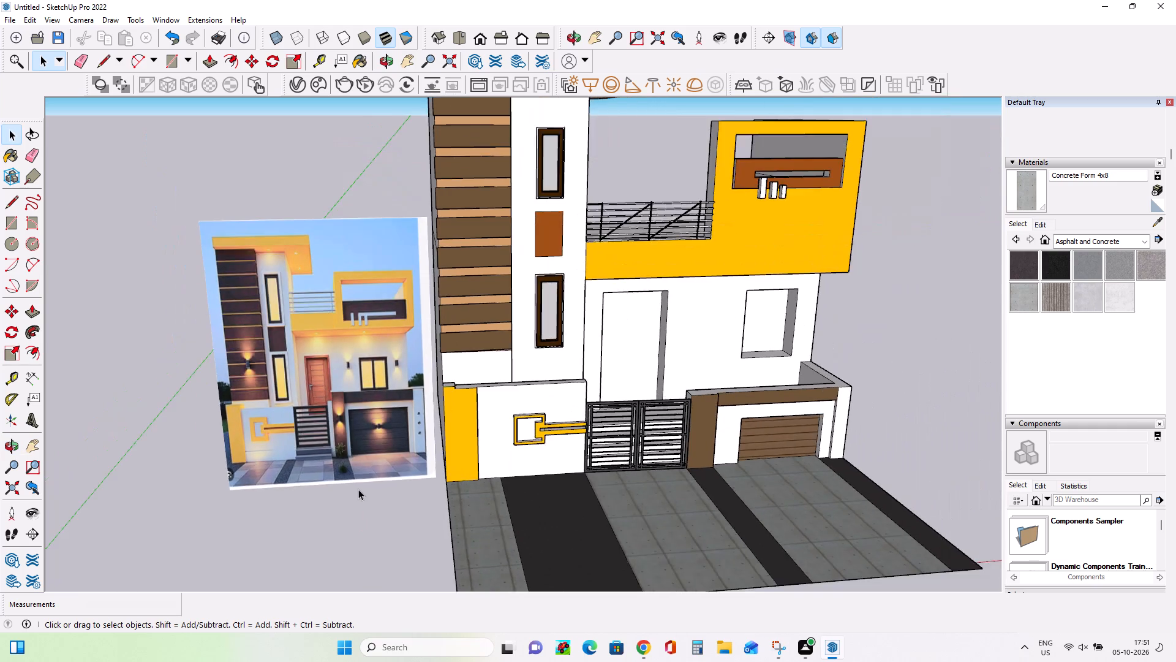
scroll(357, 489, down, 4)
middle_drag(622, 535, 592, 477)
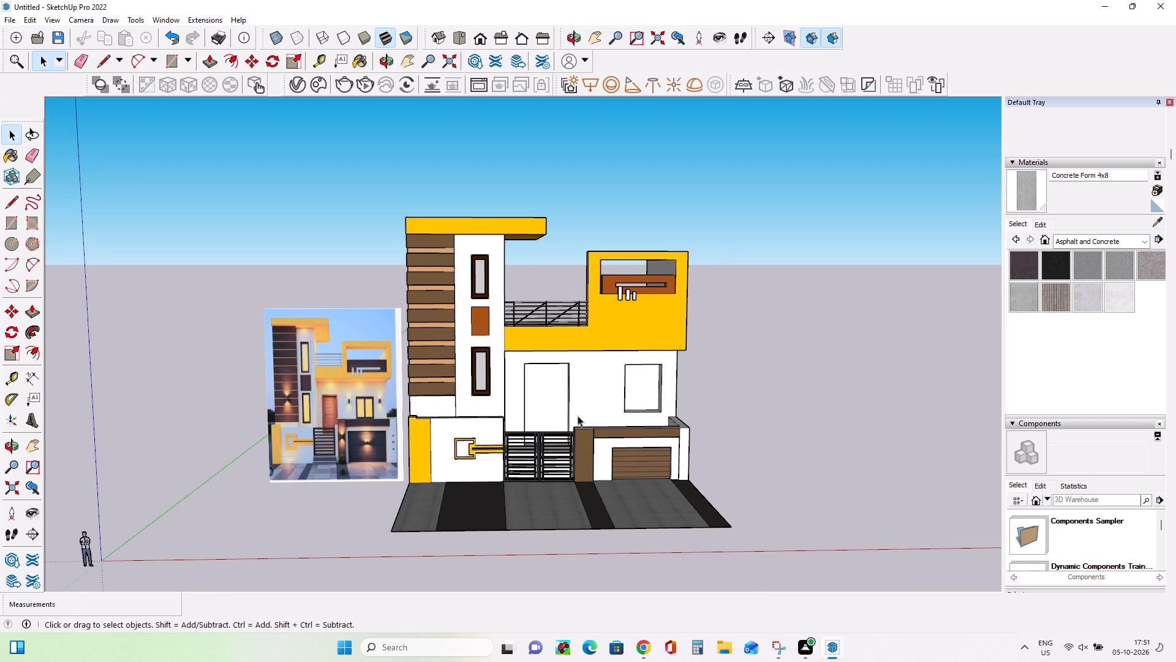
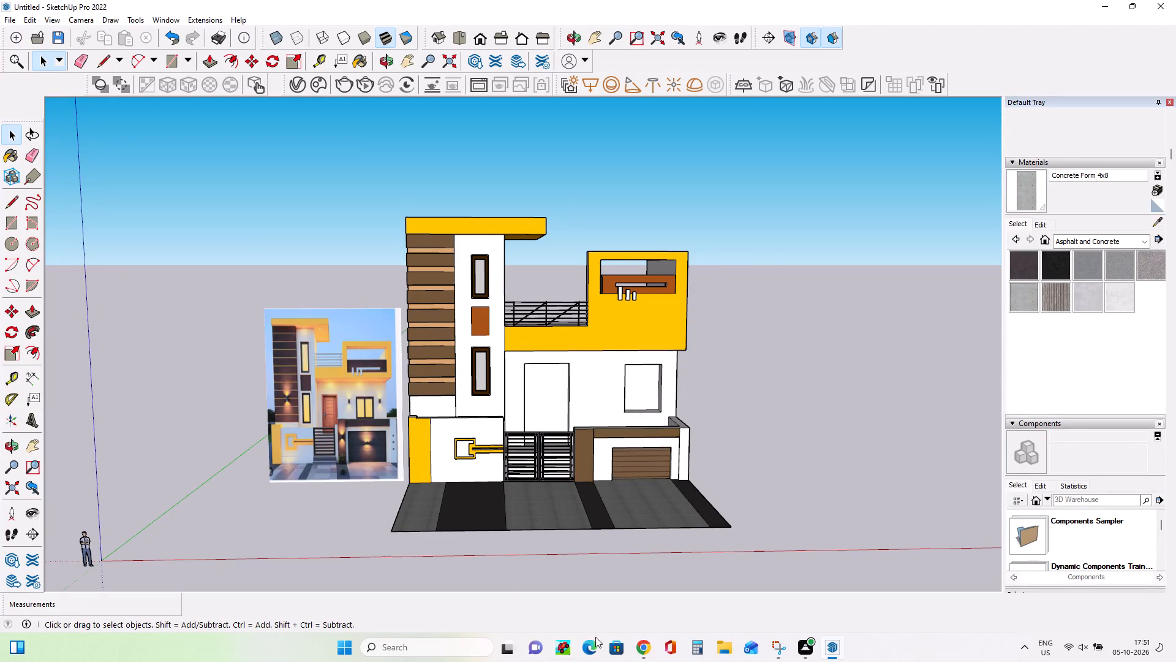
Switch to the 3D Warehouse page in Chrome and search the model library for "door".
click(639, 650)
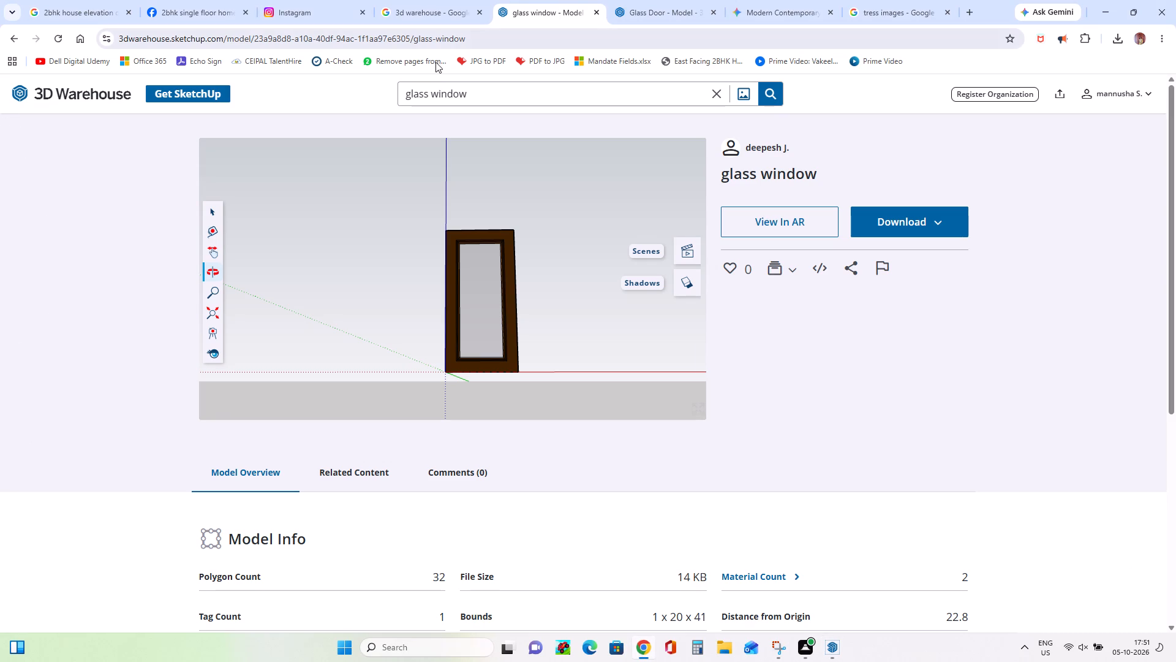
click(495, 96)
key(BackSpace)
key(BackSpace)
key(BackSpace)
key(BackSpace)
key(BackSpace)
key(BackSpace)
key(BackSpace)
key(BackSpace)
key(BackSpace)
key(BackSpace)
key(BackSpace)
key(BackSpace)
key(BackSpace)
key(BackSpace)
key(BackSpace)
key(BackSpace)
key(BackSpace)
key(BackSpace)
text(door)
key(Return)
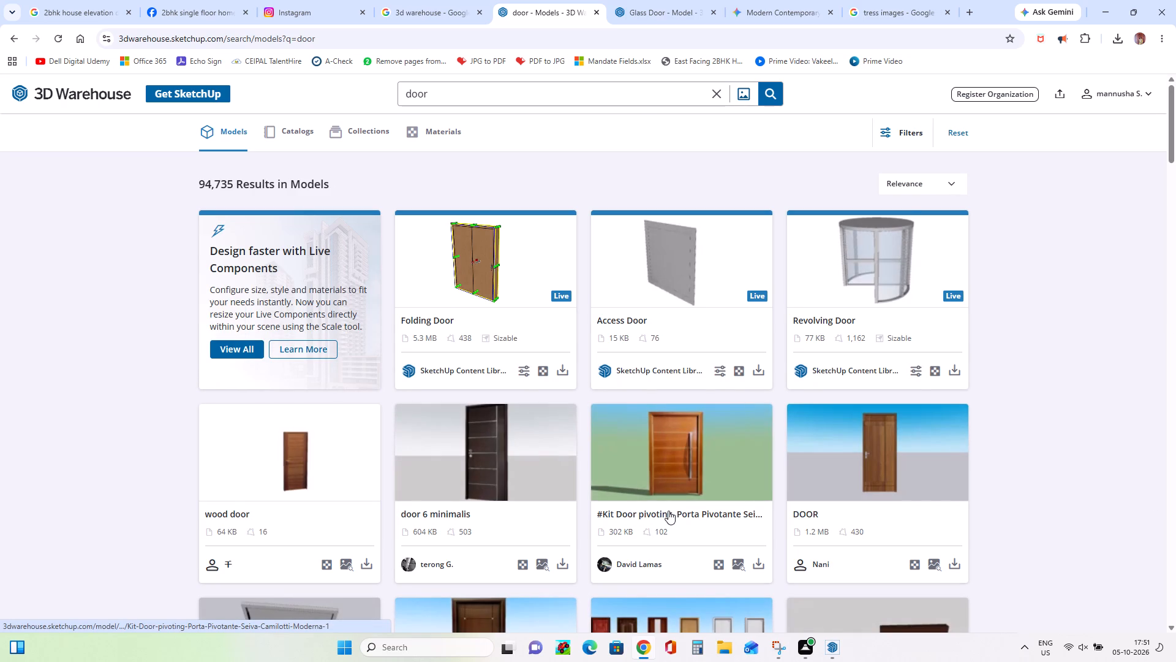
Preview the "wood door" model from the search results and return to the results list.
scroll(668, 511, down, 2)
click(303, 346)
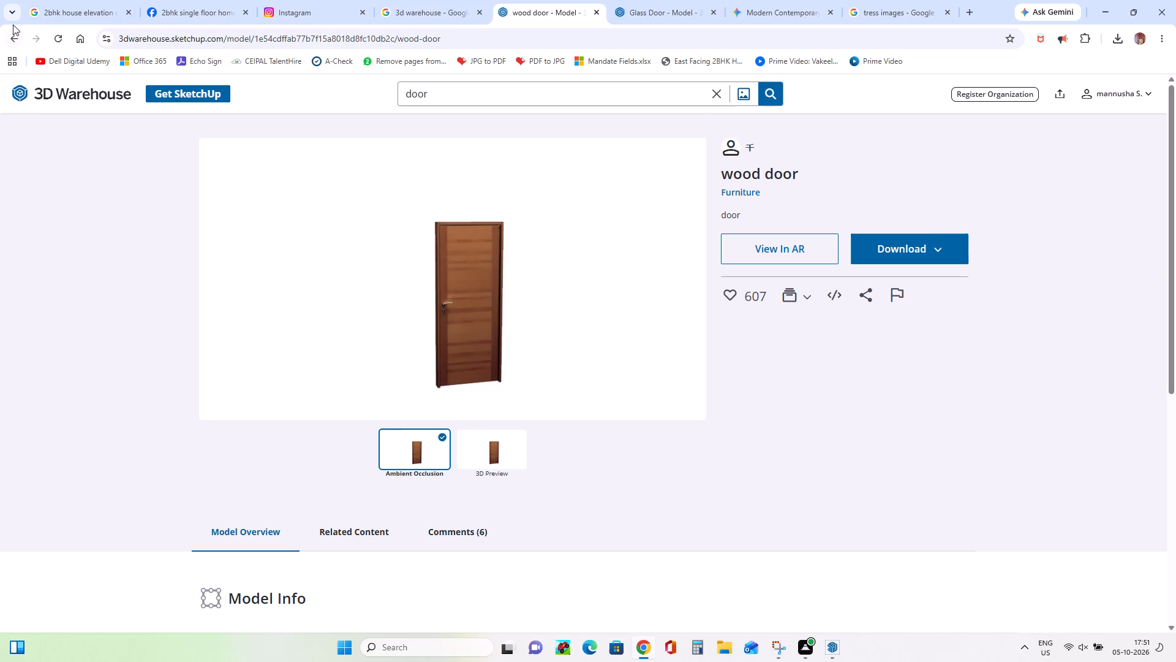
click(15, 41)
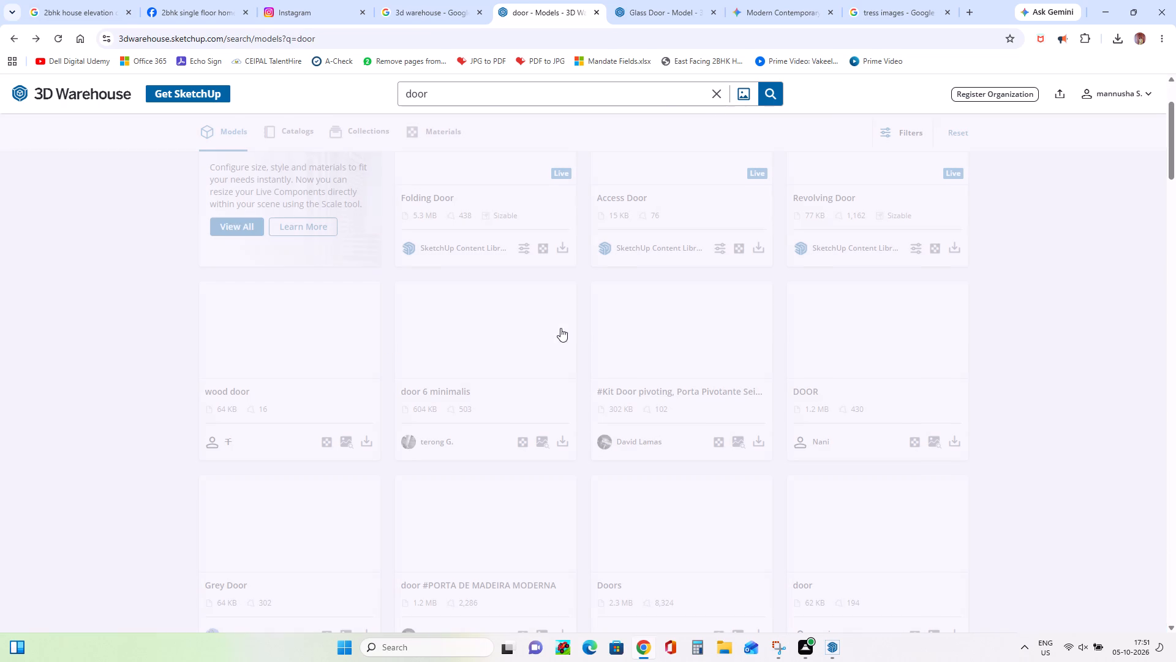
Find the dark "DOOR+MODERN+WOODEN+MAIN ENTRANCE+TRADITIONAL" model among the door results and download it as a SketchUp file.
scroll(576, 346, down, 2)
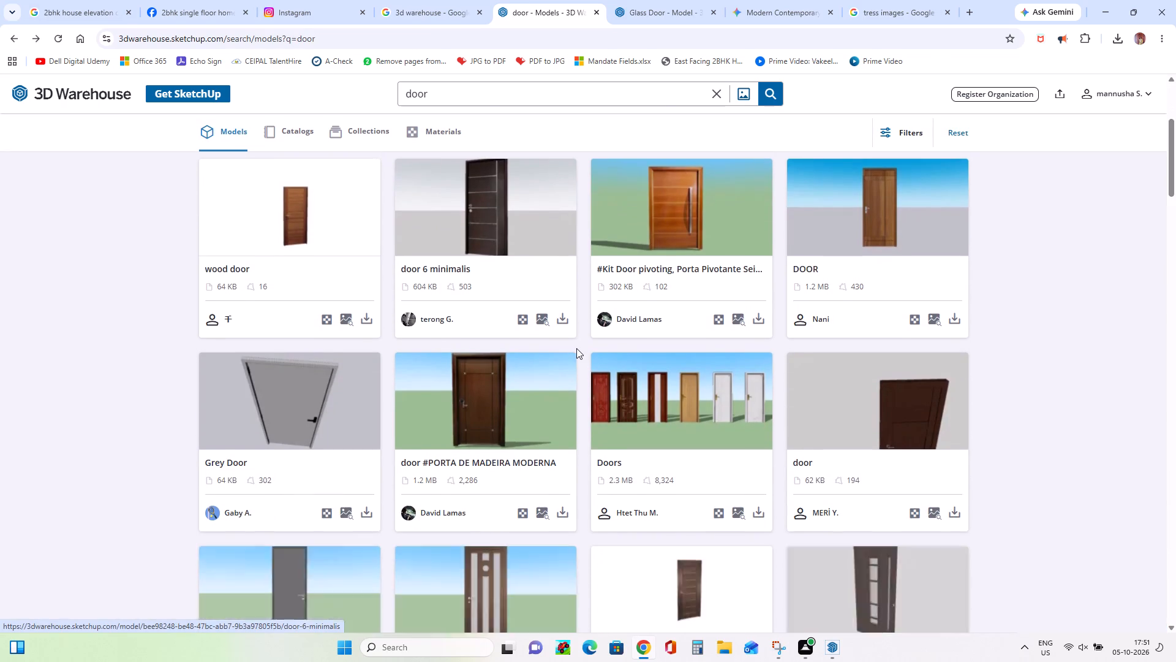
scroll(576, 348, down, 4)
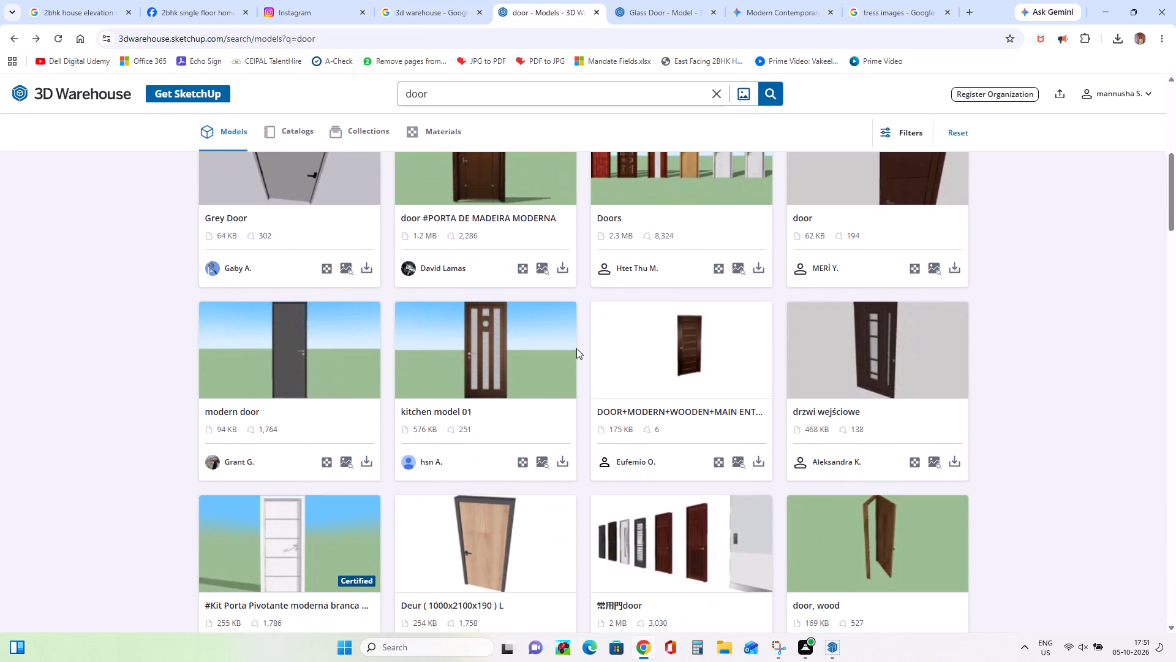
click(687, 338)
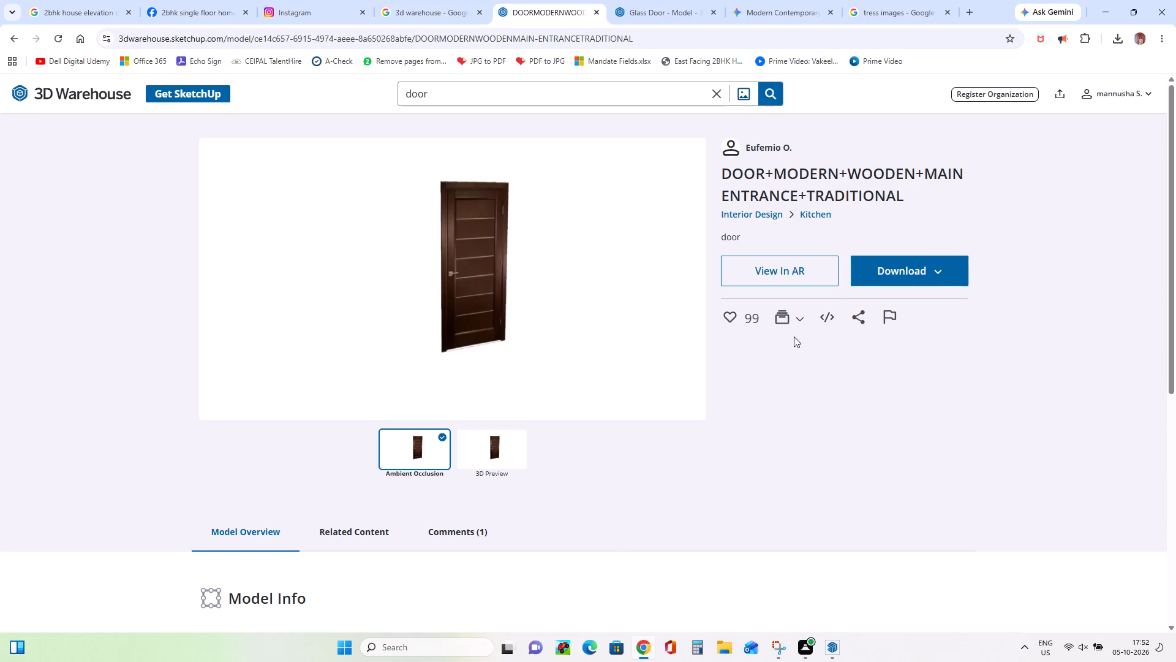
click(910, 272)
click(897, 319)
click(897, 310)
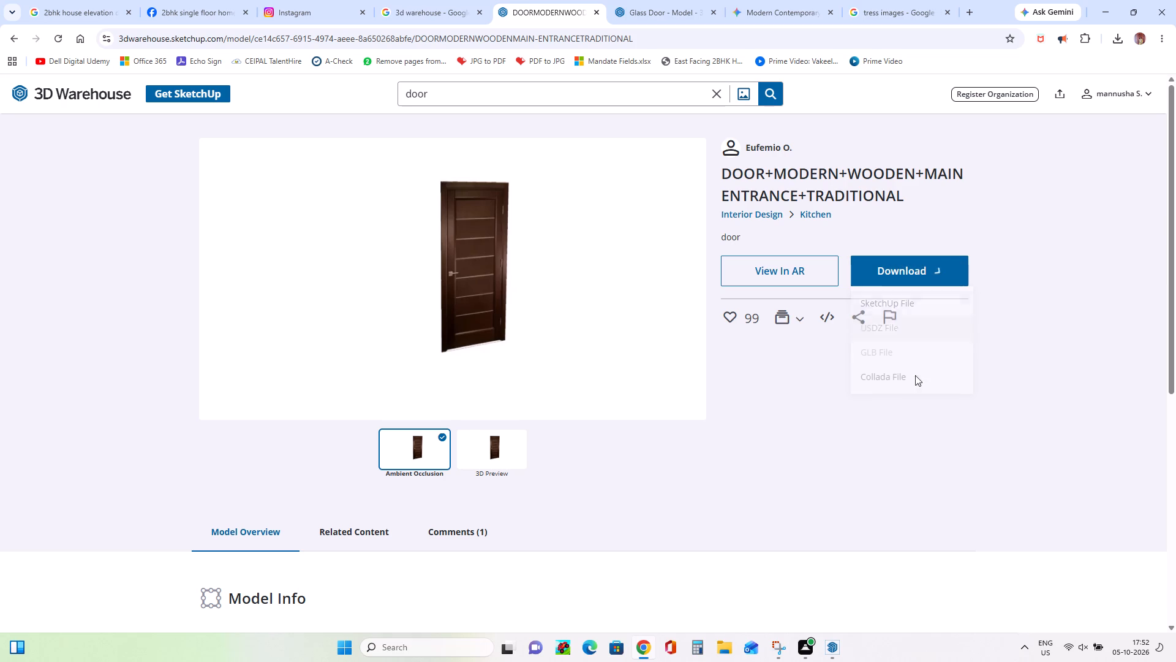
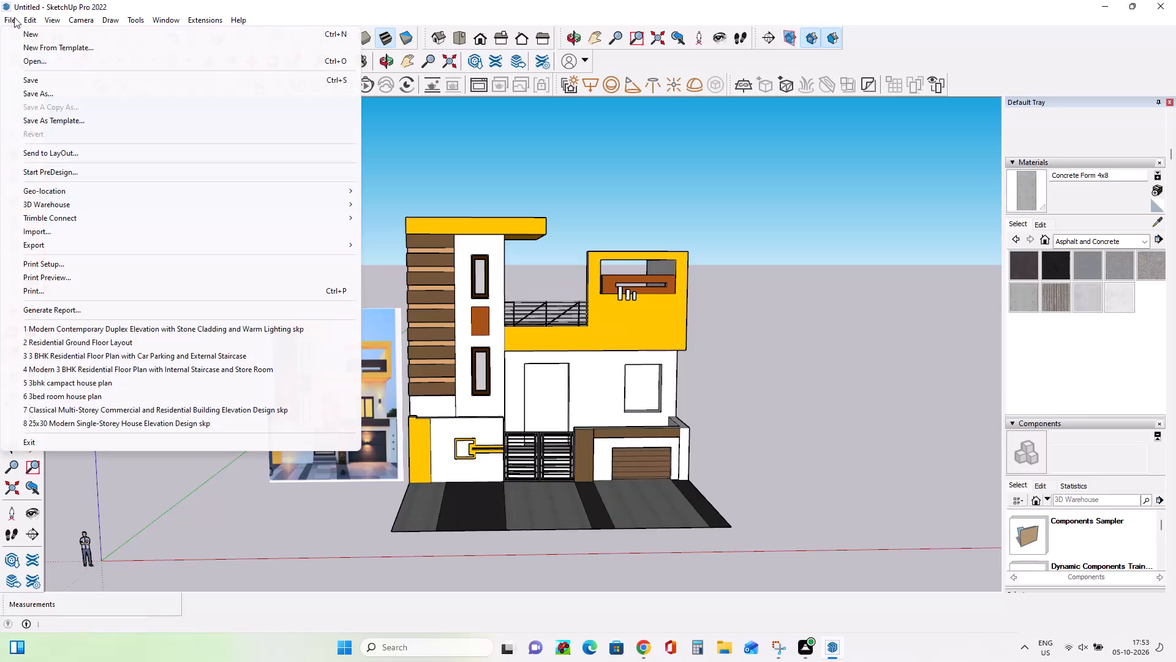
Import the downloaded DOOR12 model and place it near the main entrance opening behind the gate.
click(91, 226)
click(549, 280)
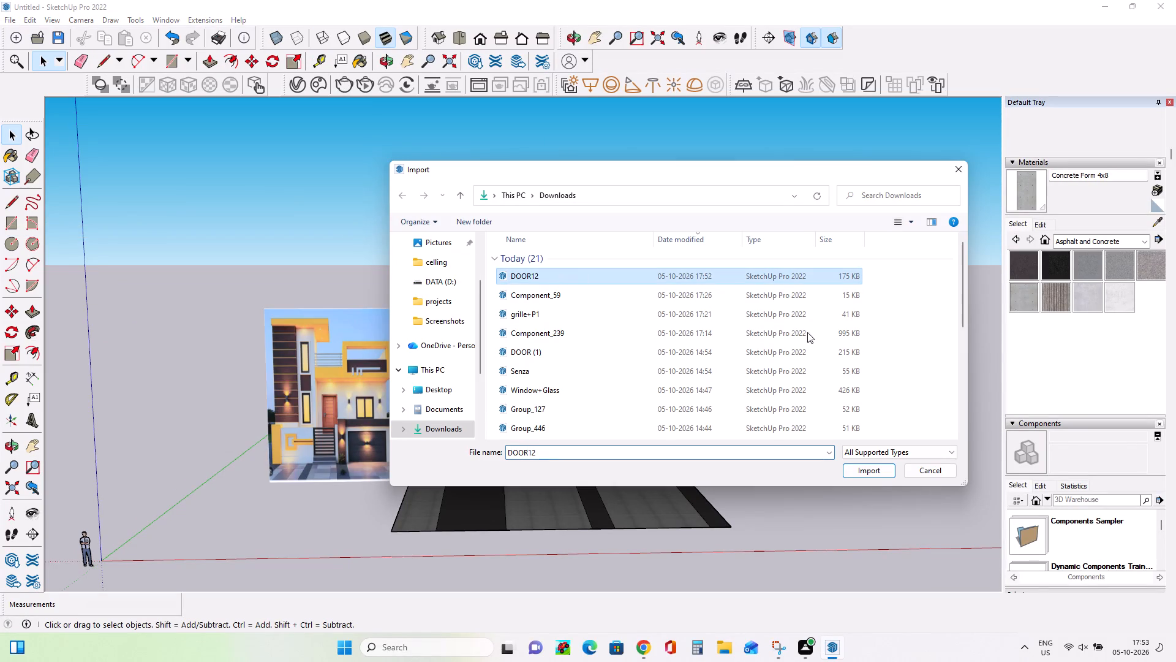
click(876, 471)
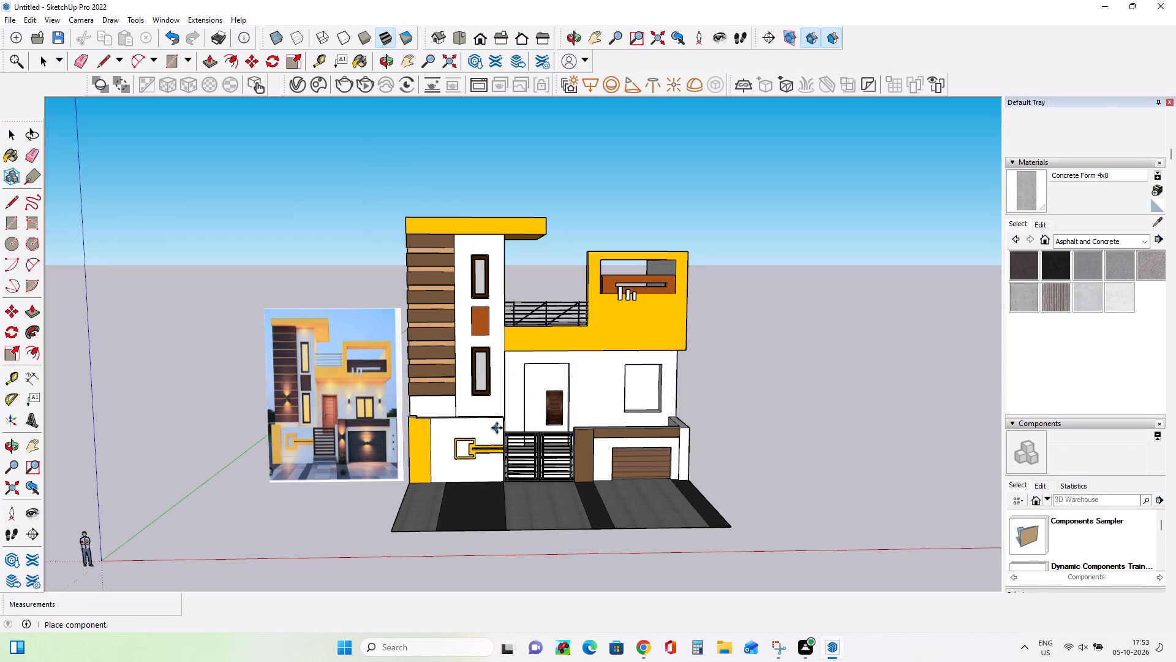
middle_drag(502, 436, 494, 551)
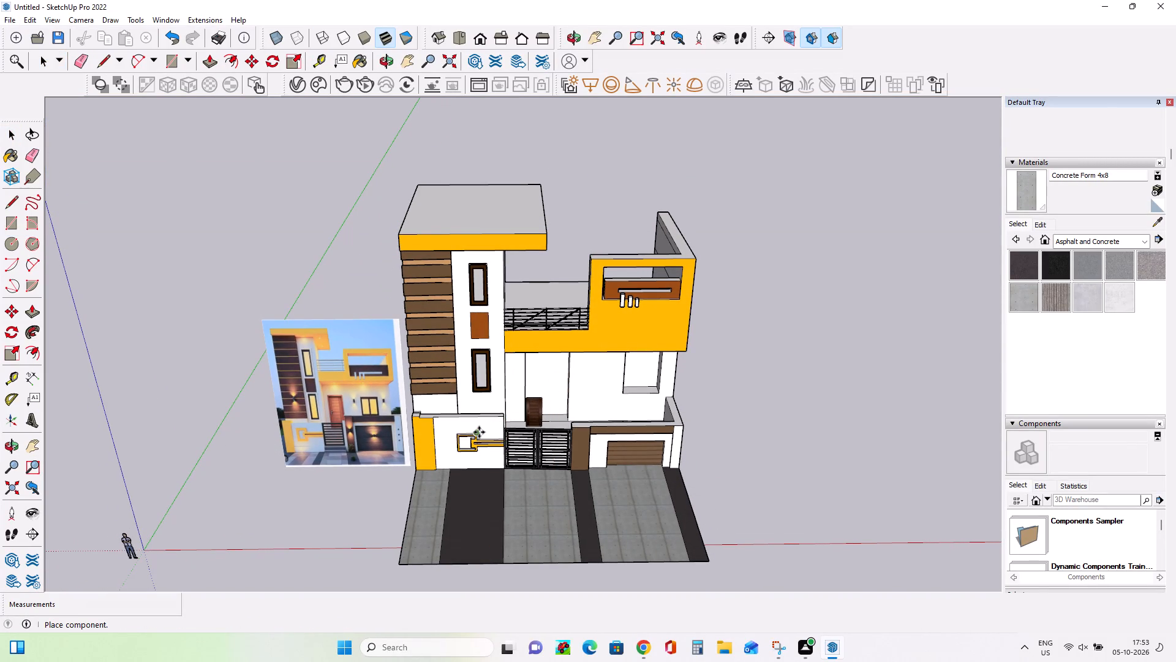
click(479, 427)
Move the imported door by its bottom-left corner to the bottom-left corner of the main entrance opening.
scroll(510, 428, up, 7)
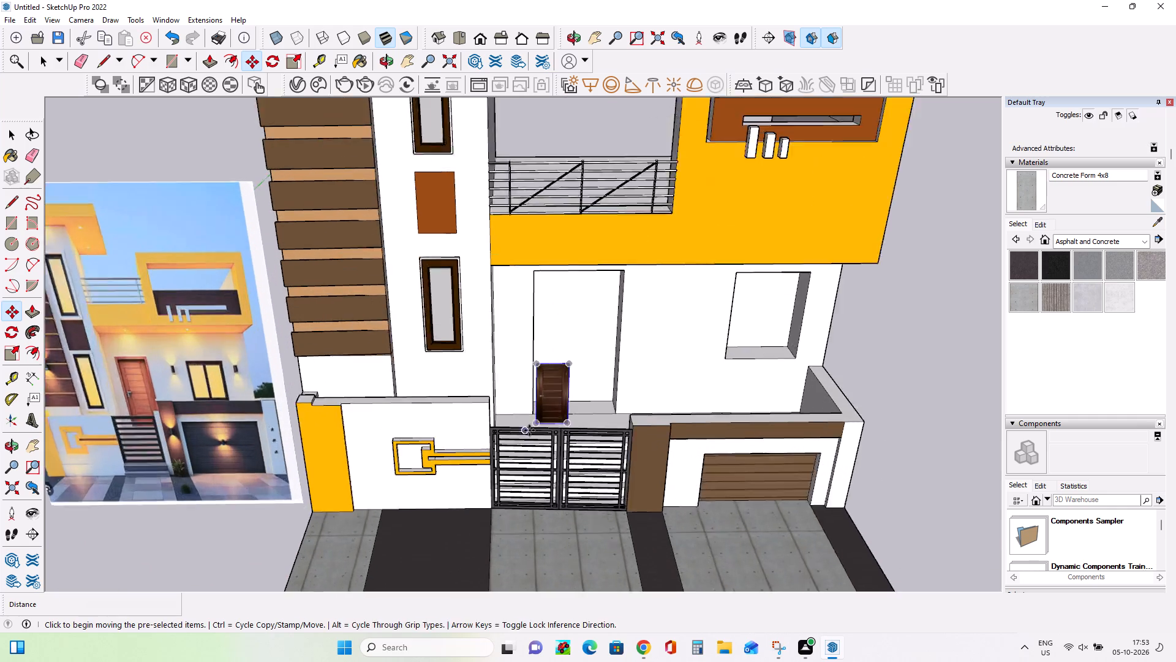
scroll(529, 430, up, 7)
click(541, 417)
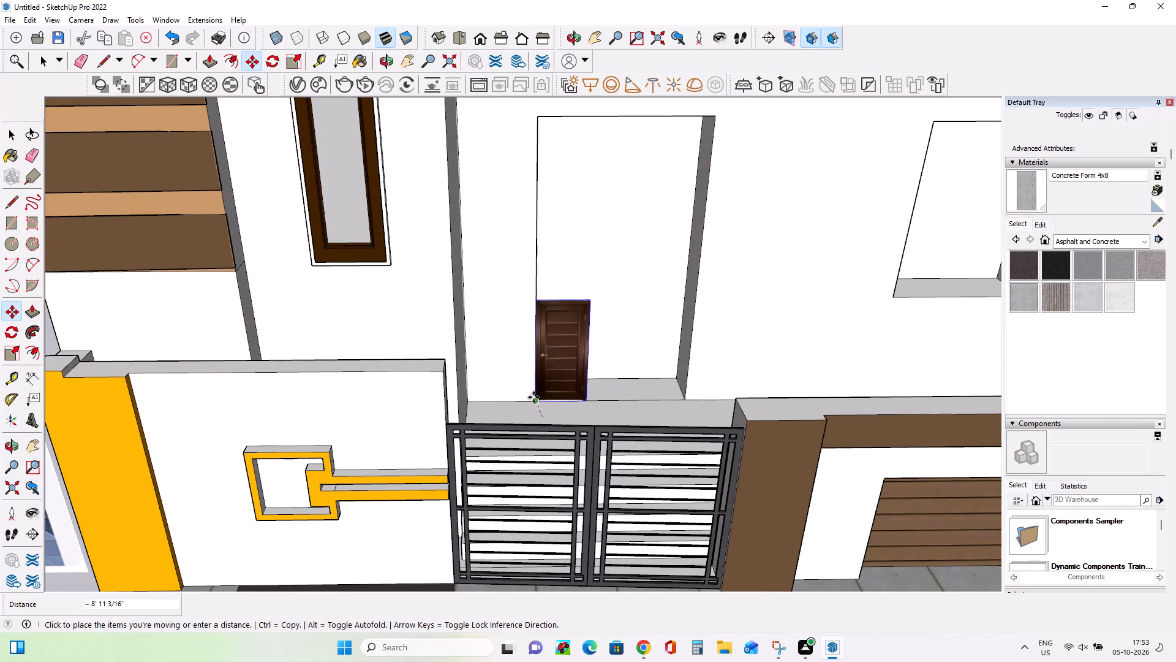
click(533, 397)
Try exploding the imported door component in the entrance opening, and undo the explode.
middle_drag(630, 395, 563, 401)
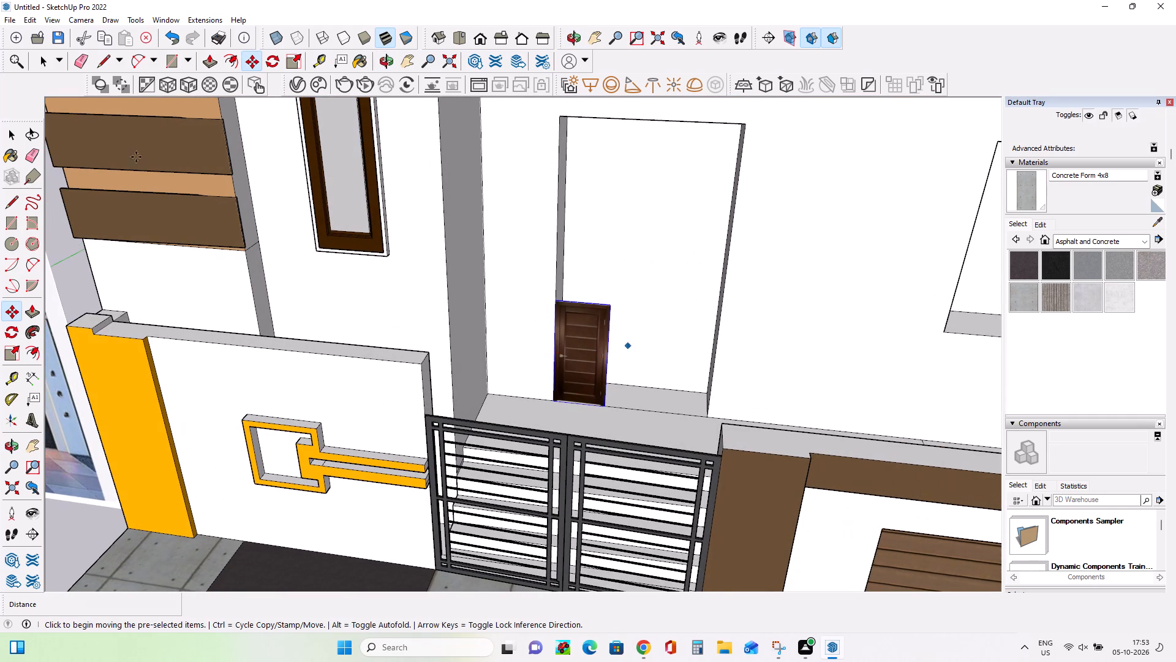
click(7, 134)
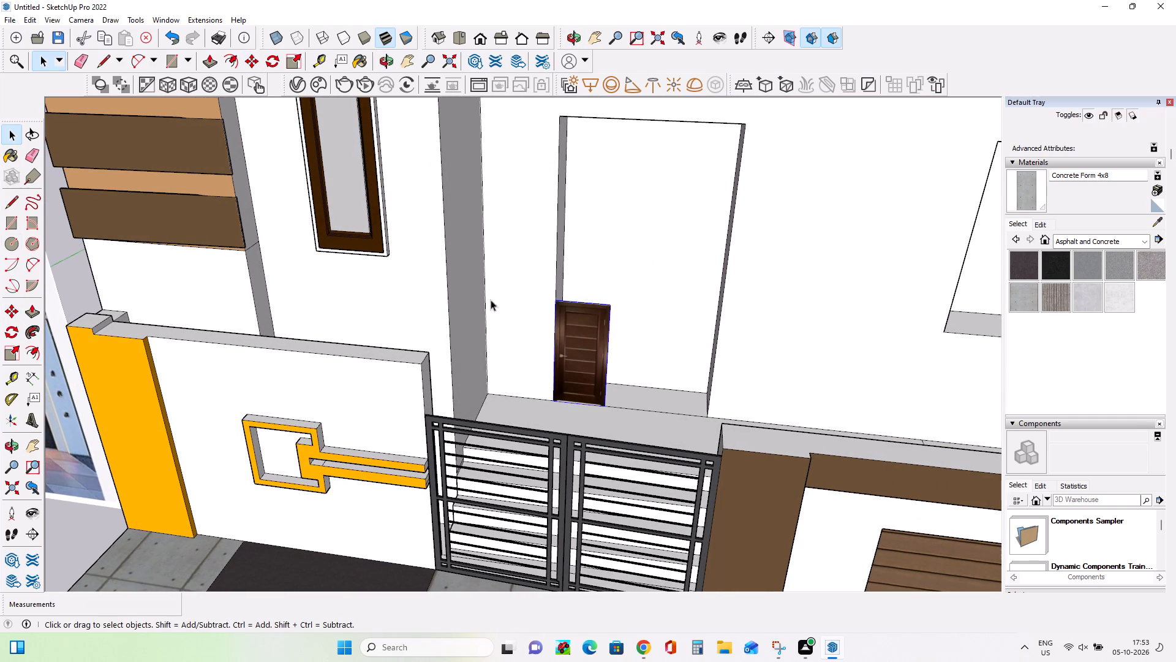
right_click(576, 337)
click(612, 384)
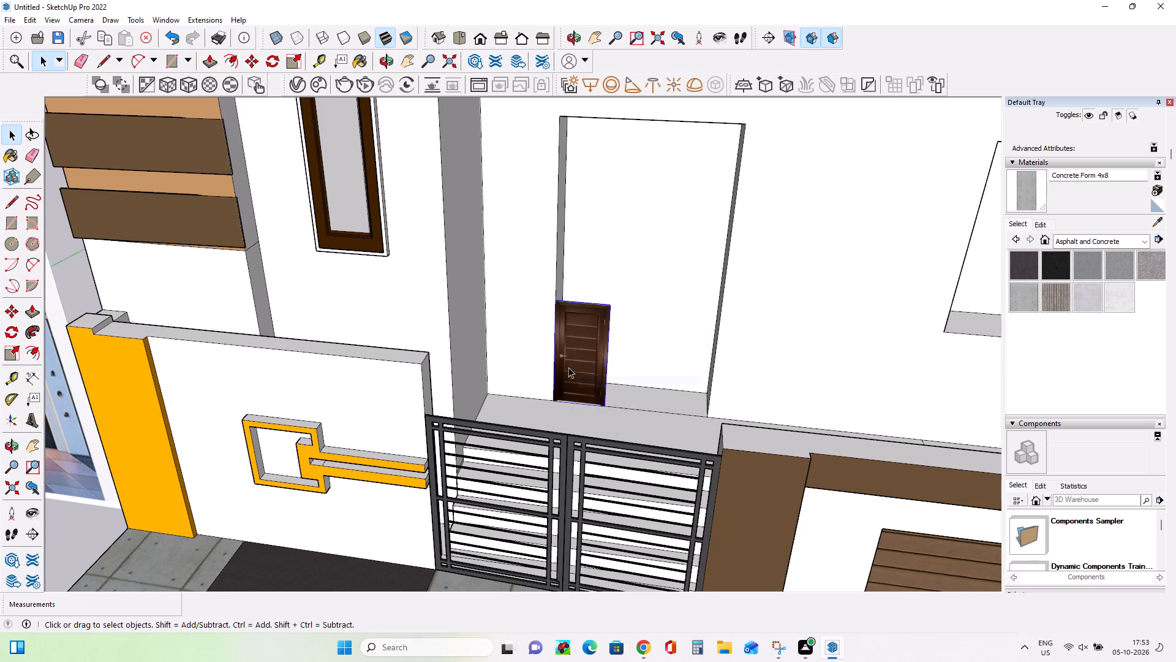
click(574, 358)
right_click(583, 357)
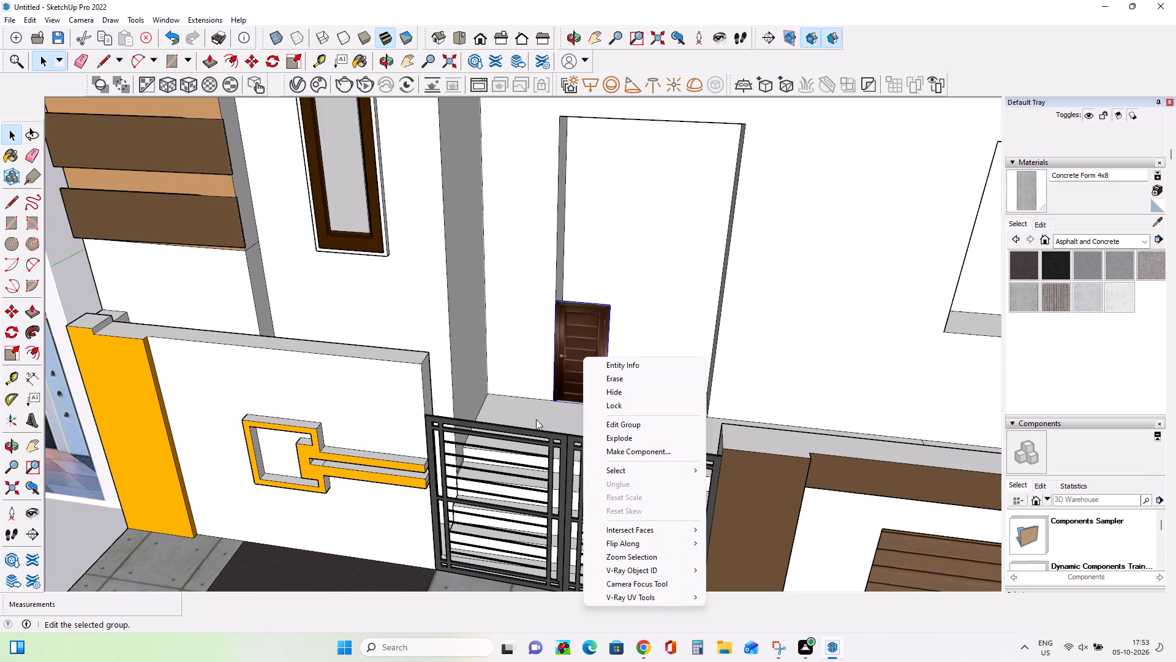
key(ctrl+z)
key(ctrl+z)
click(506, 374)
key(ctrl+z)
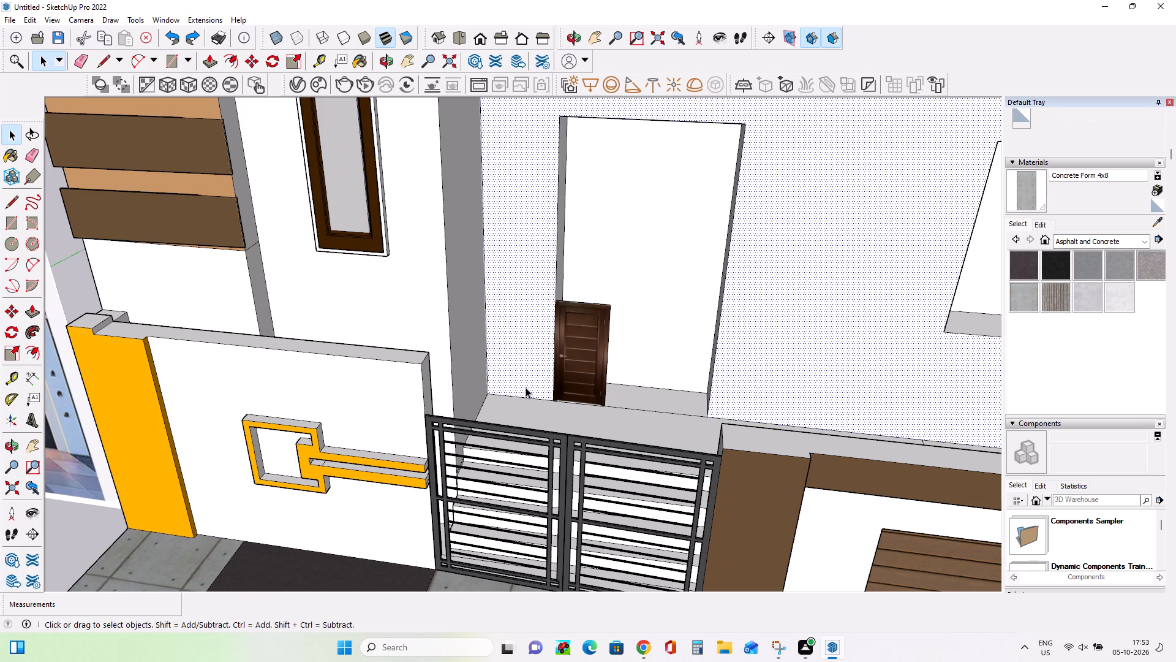
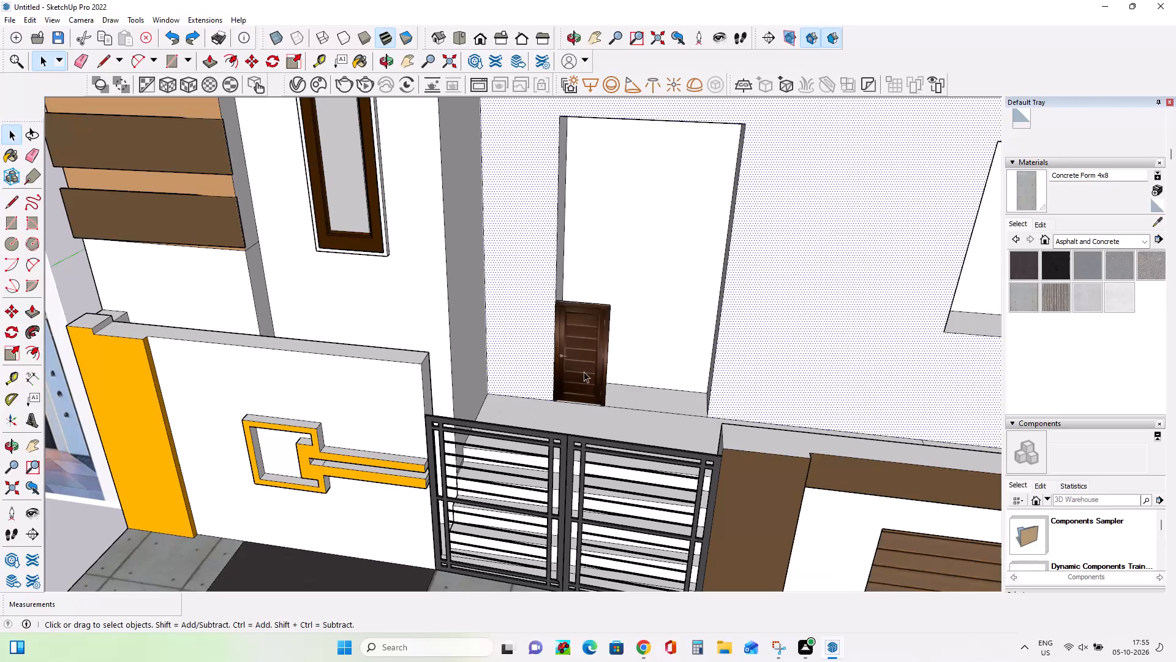
Scale the imported wooden door's width by a factor of about 2.96 to span the main entrance opening.
click(584, 371)
click(582, 346)
click(611, 361)
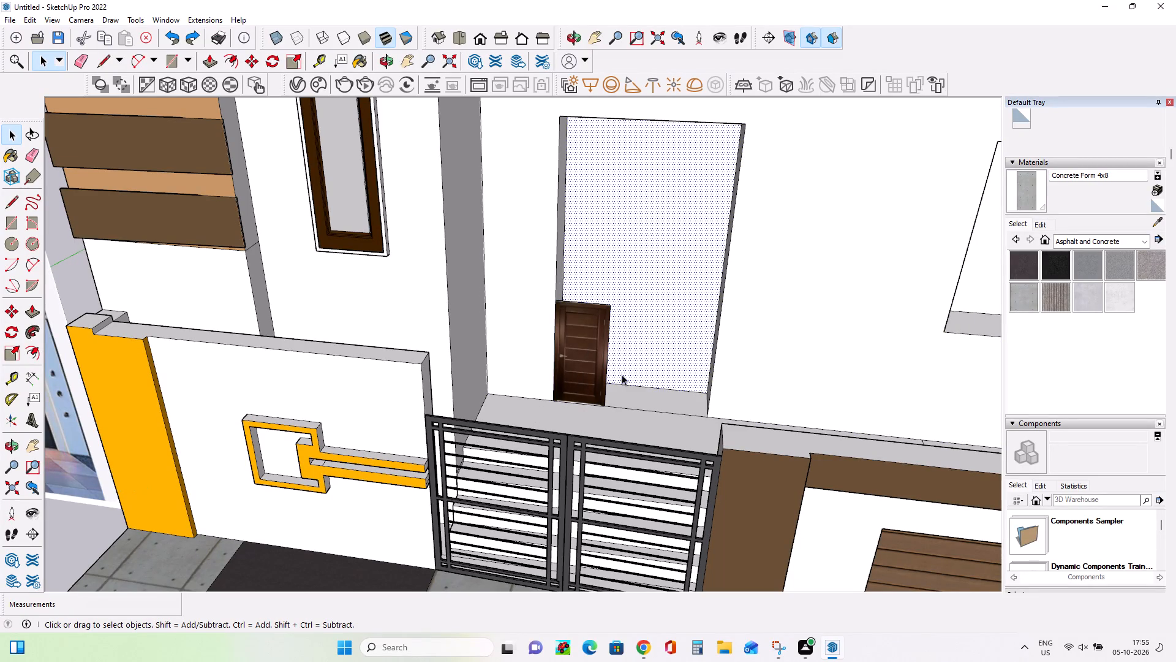
click(606, 362)
click(599, 371)
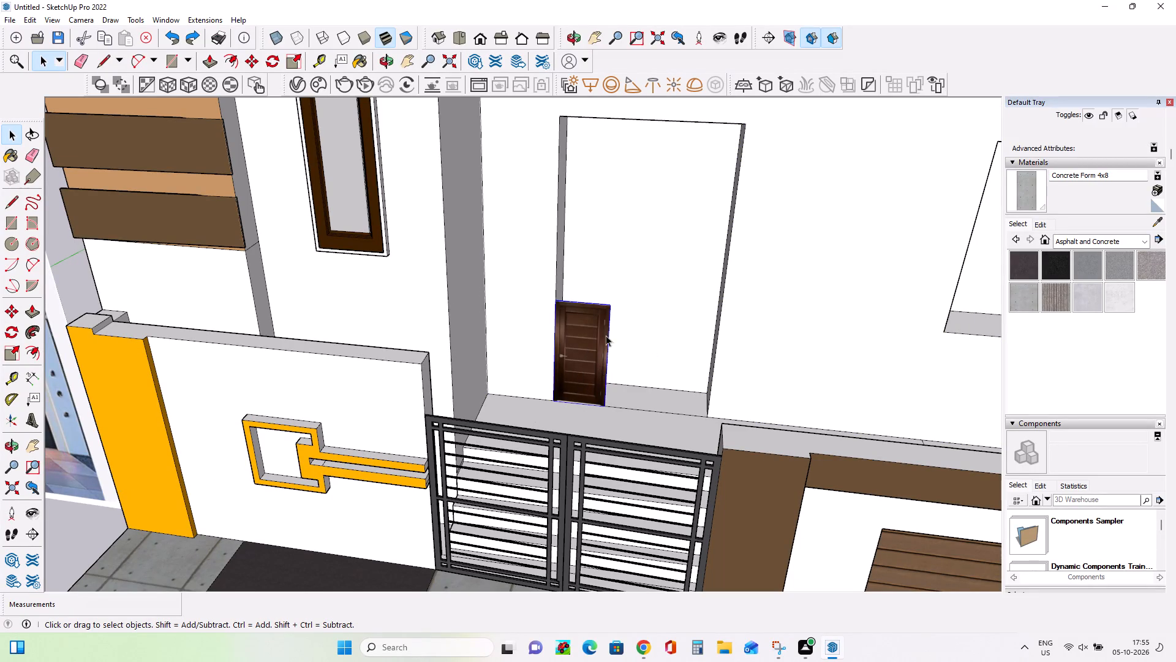
click(15, 352)
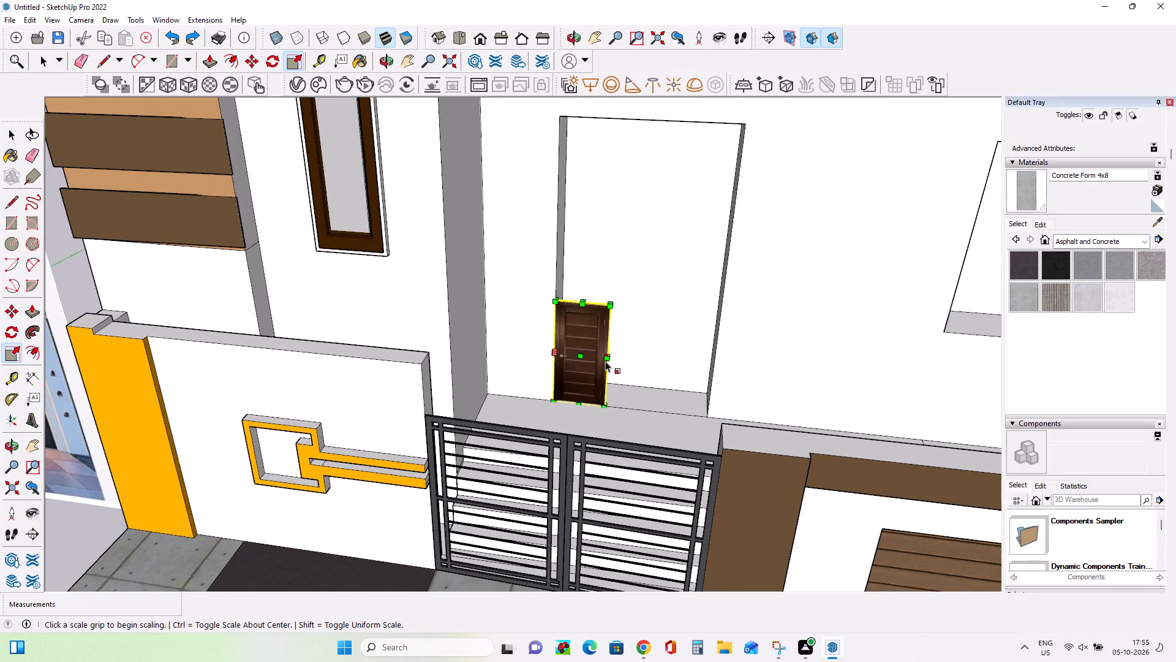
click(605, 357)
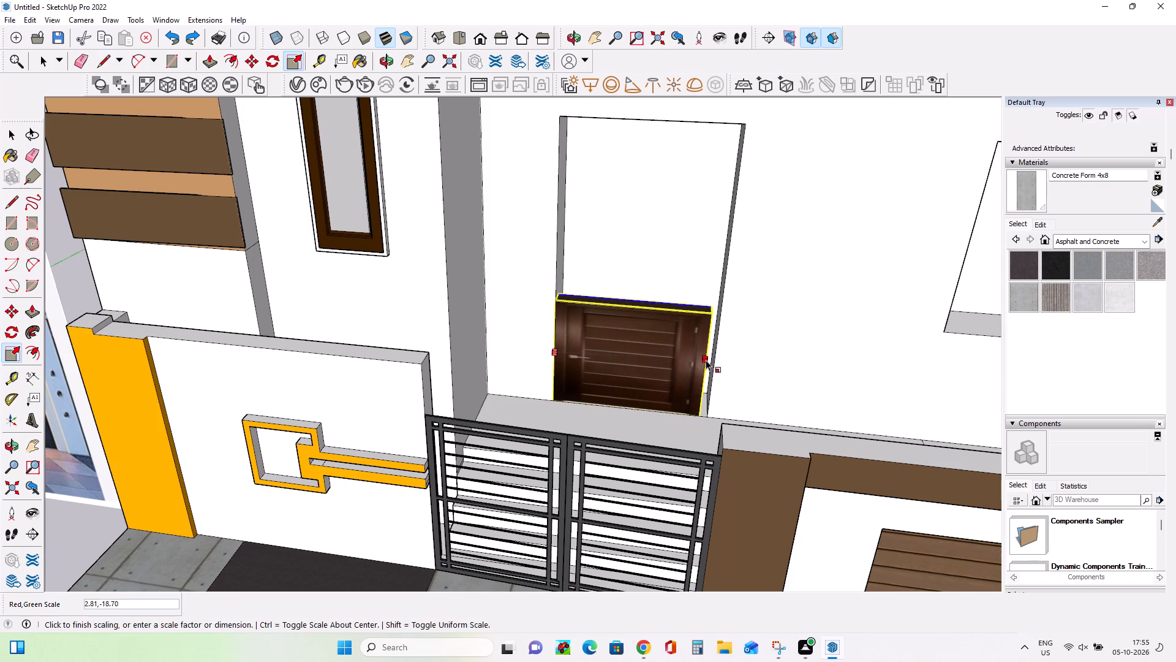
click(710, 368)
right_click(686, 378)
middle_drag(686, 381, 551, 434)
right_drag(684, 389, 669, 401)
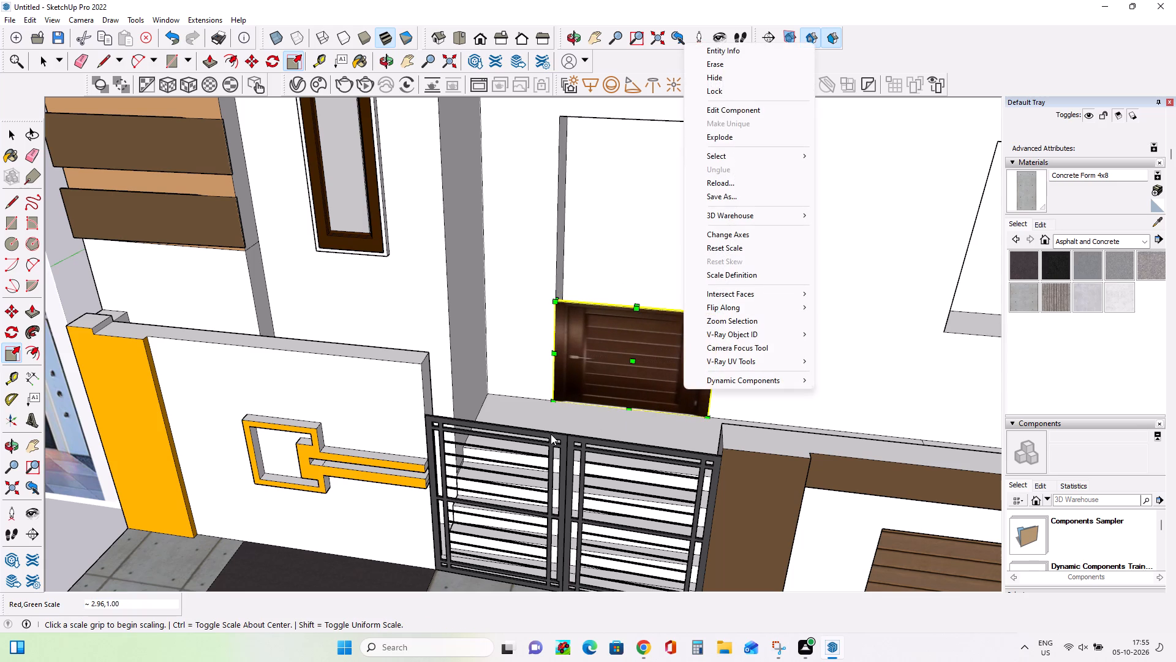
middle_click(589, 369)
middle_click(589, 369)
click(584, 372)
Stretch the wooden door's height up to the top of the entrance opening, finishing with a blue-axis scale of about 2.03.
middle_drag(687, 370, 388, 428)
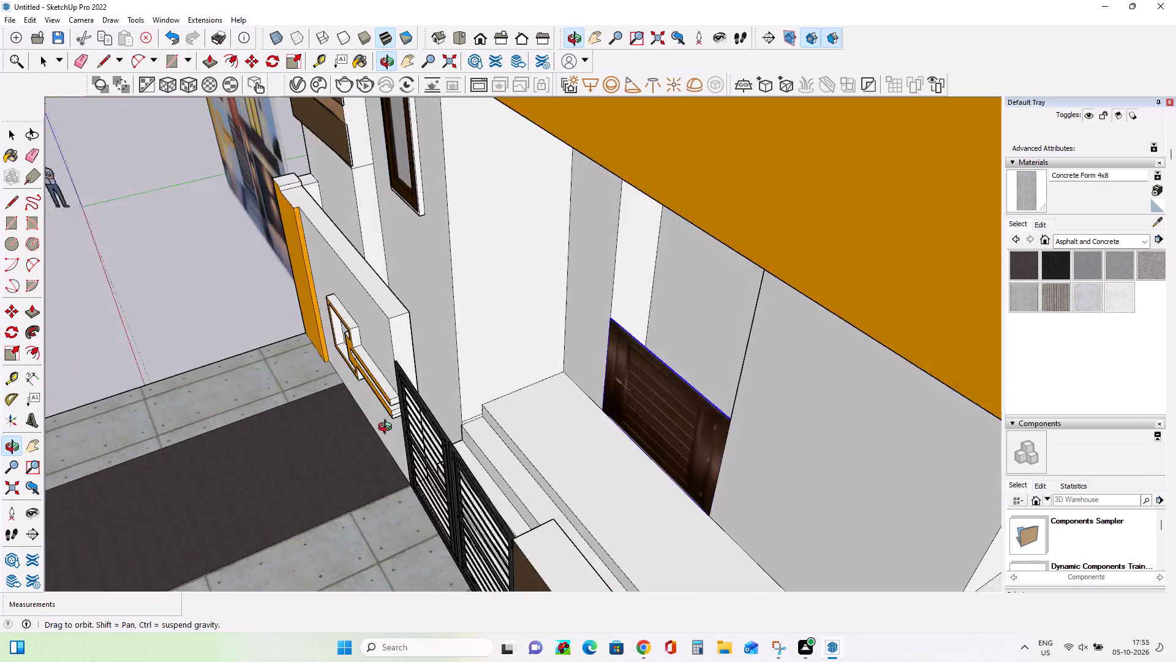
middle_drag(388, 428, 378, 428)
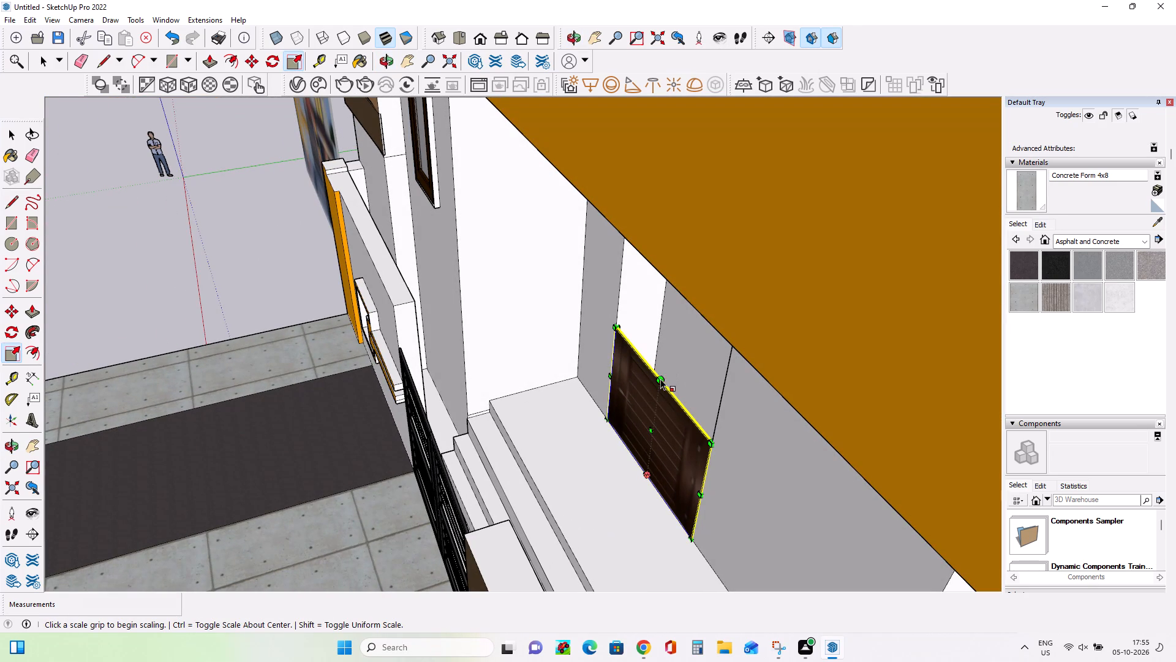
click(660, 379)
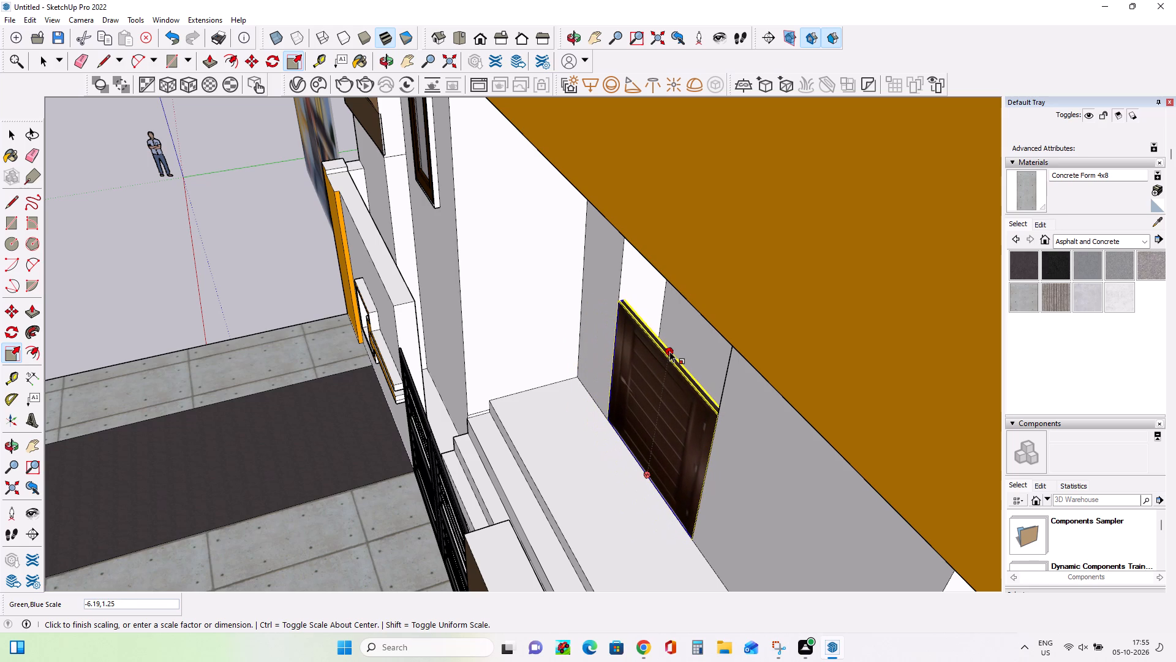
click(669, 352)
scroll(681, 356, up, 7)
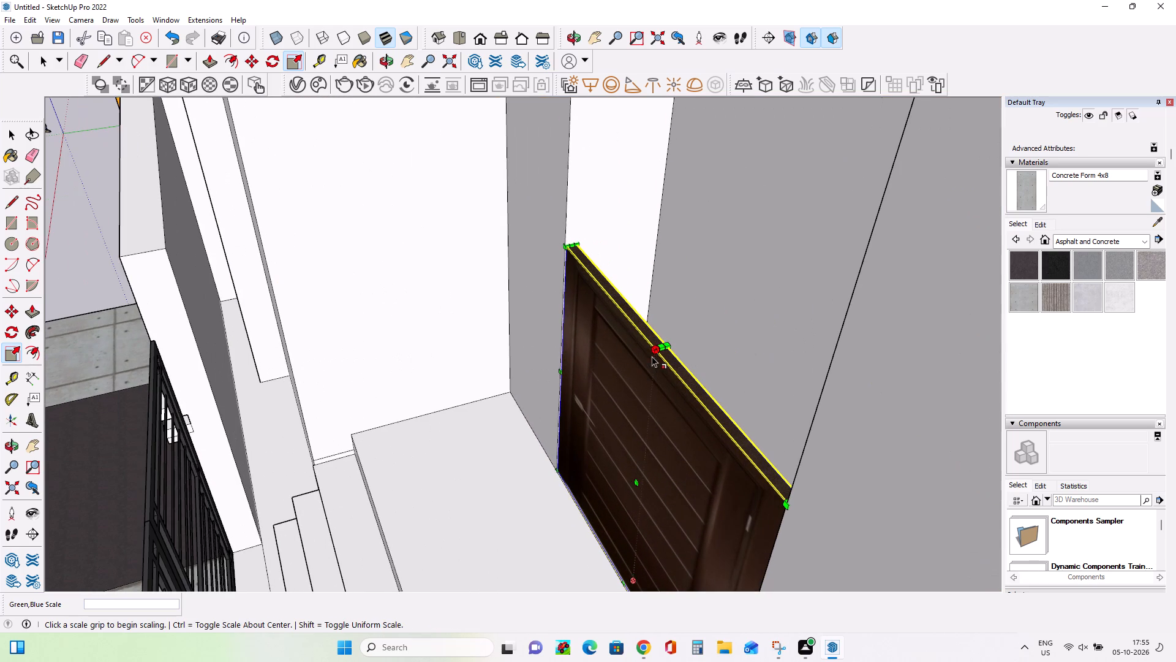
click(665, 347)
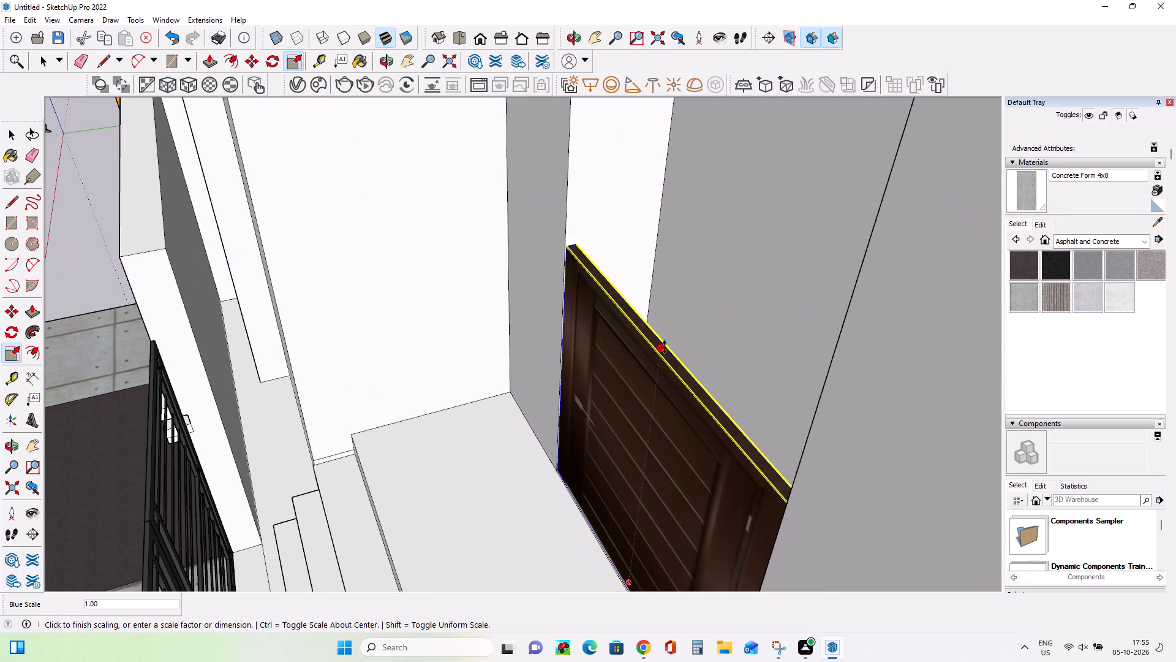
scroll(707, 322, down, 12)
middle_drag(706, 322, 750, 207)
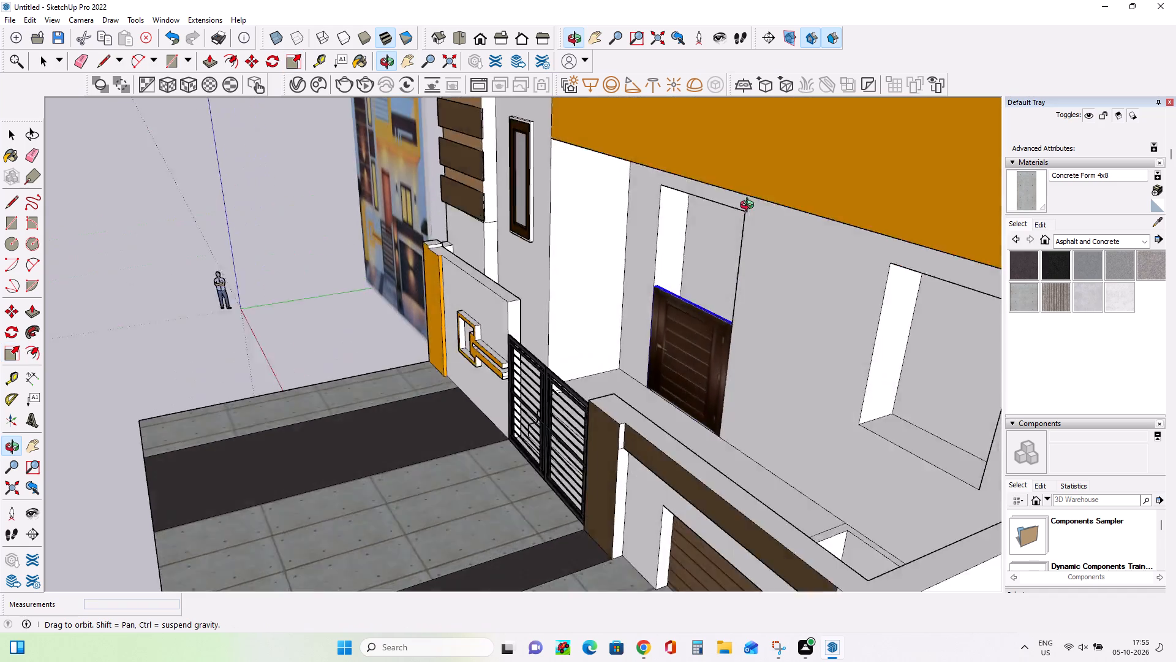
middle_drag(750, 207, 772, 140)
click(693, 191)
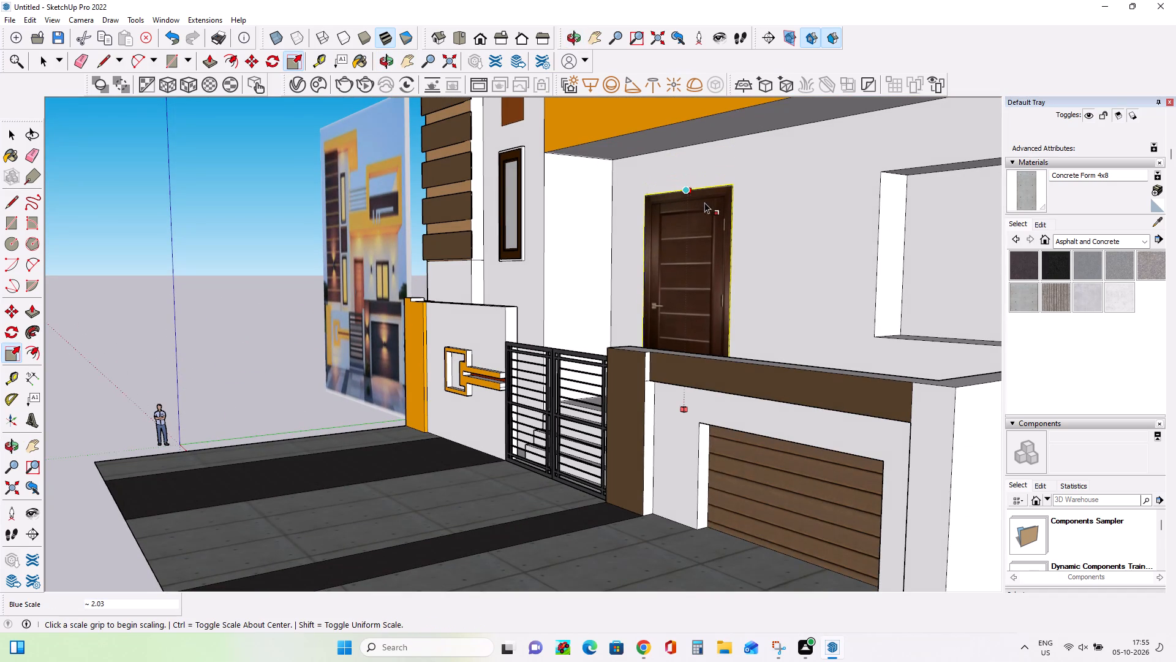
middle_drag(699, 282, 940, 325)
middle_drag(637, 293, 676, 329)
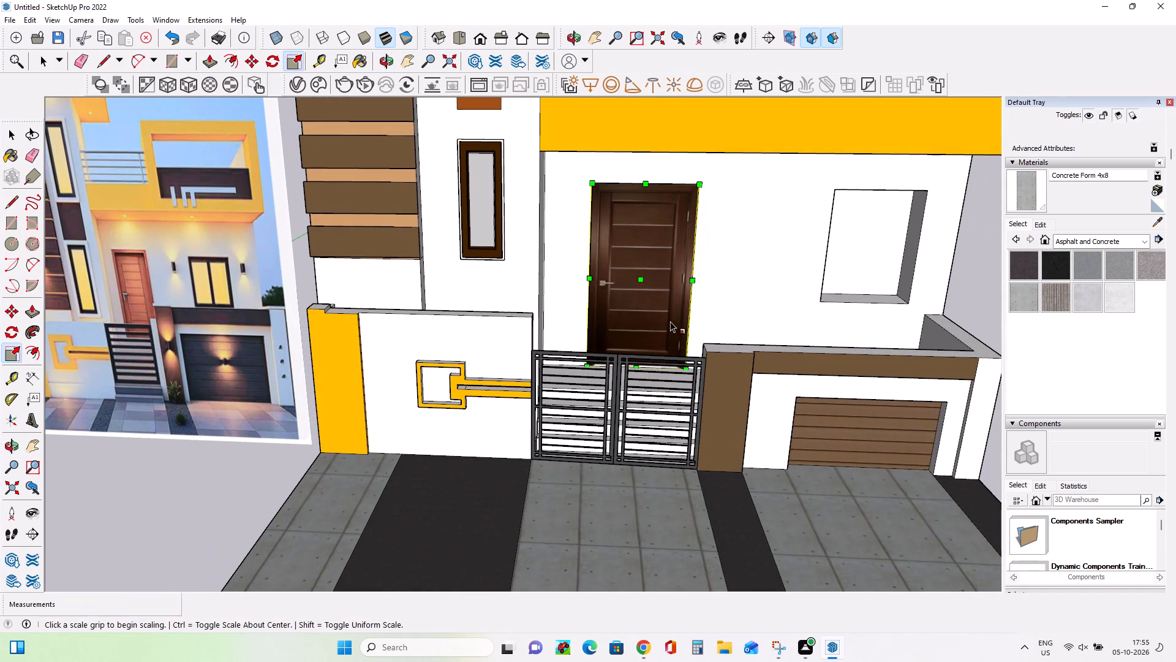
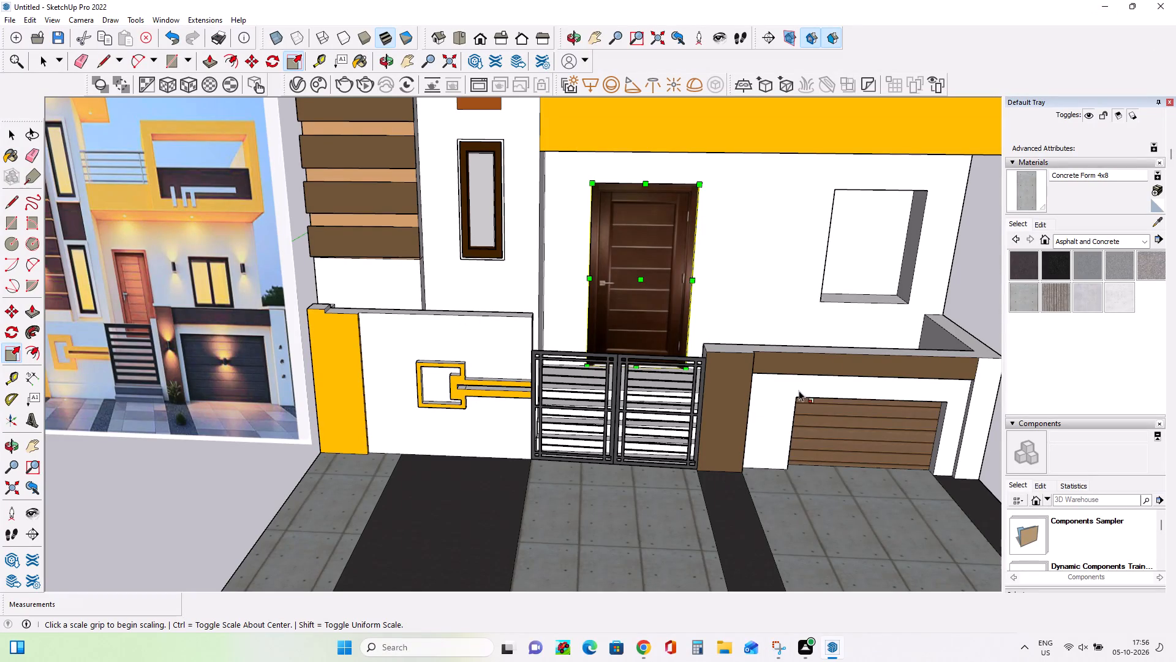
Switch to the 3D Warehouse page in Chrome and search for "glass window".
click(649, 653)
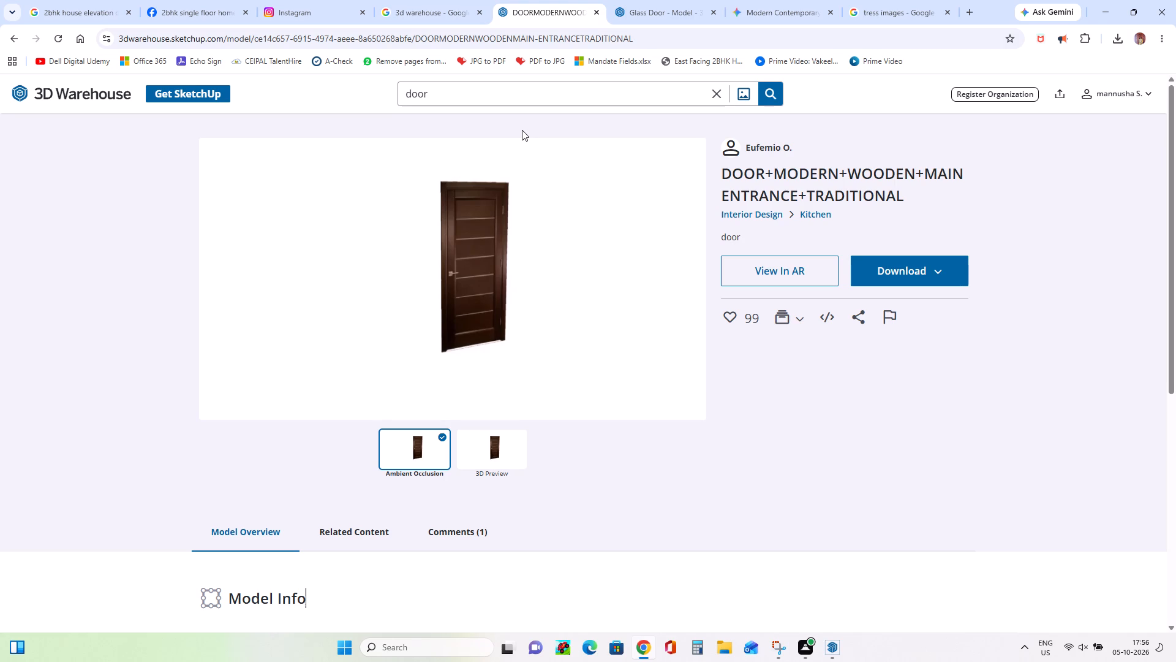
click(519, 93)
key(BackSpace)
key(BackSpace)
key(BackSpace)
key(BackSpace)
key(BackSpace)
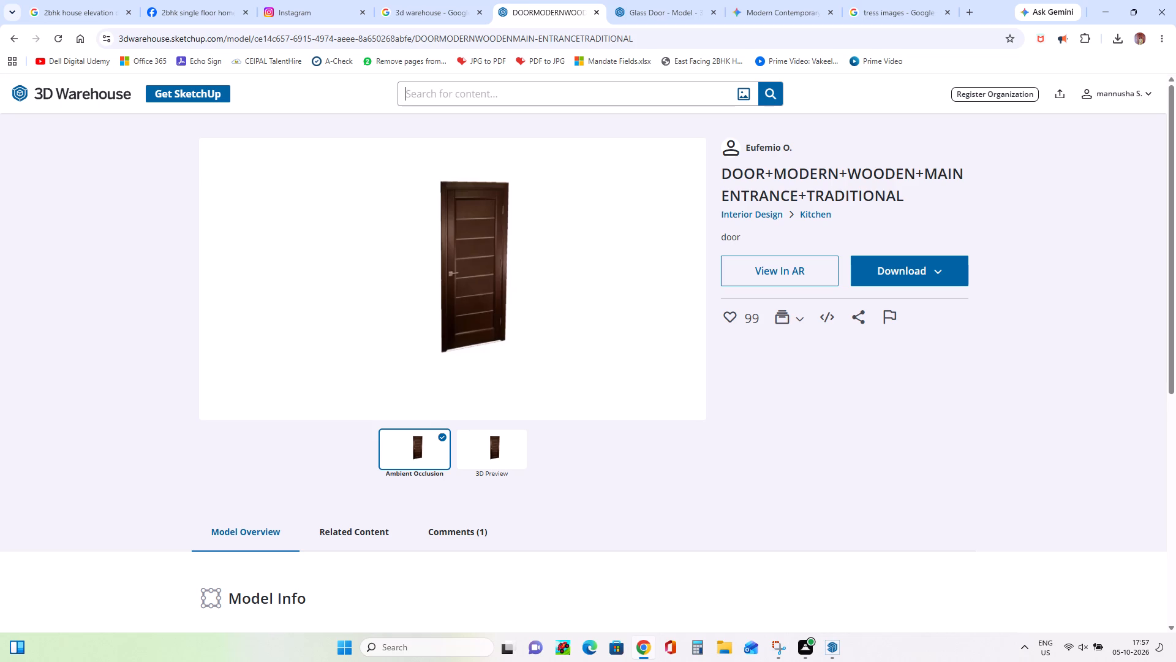
click(519, 93)
text(ga)
key(BackSpace)
text(lass)
key(space)
text(wind)
text(ow)
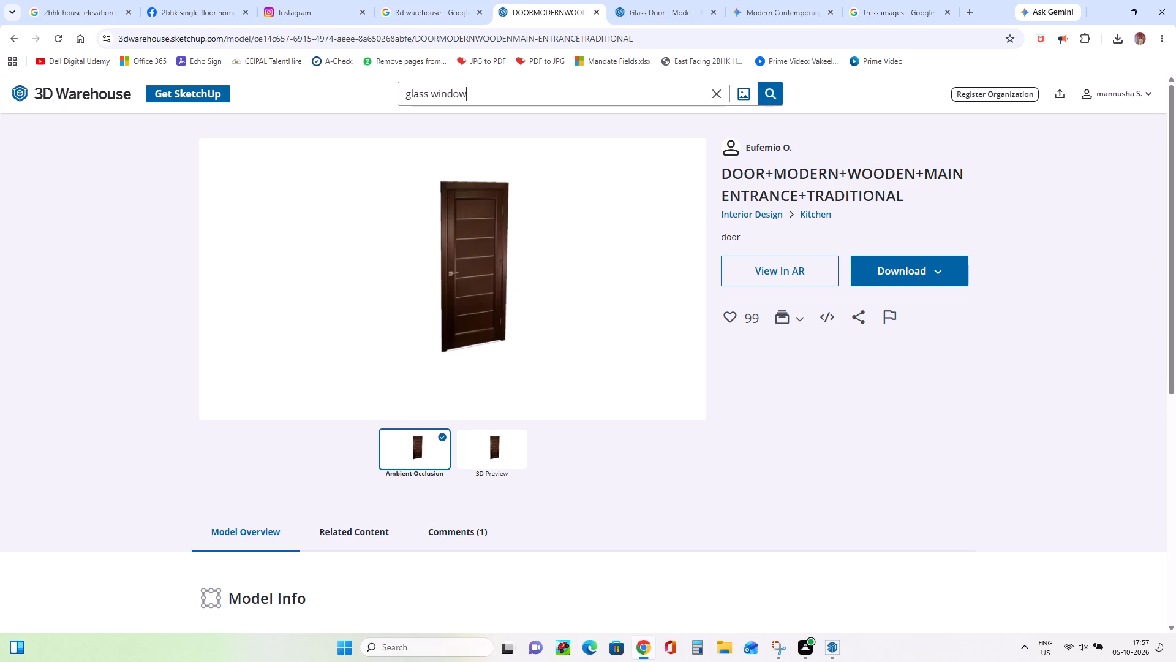
key(Return)
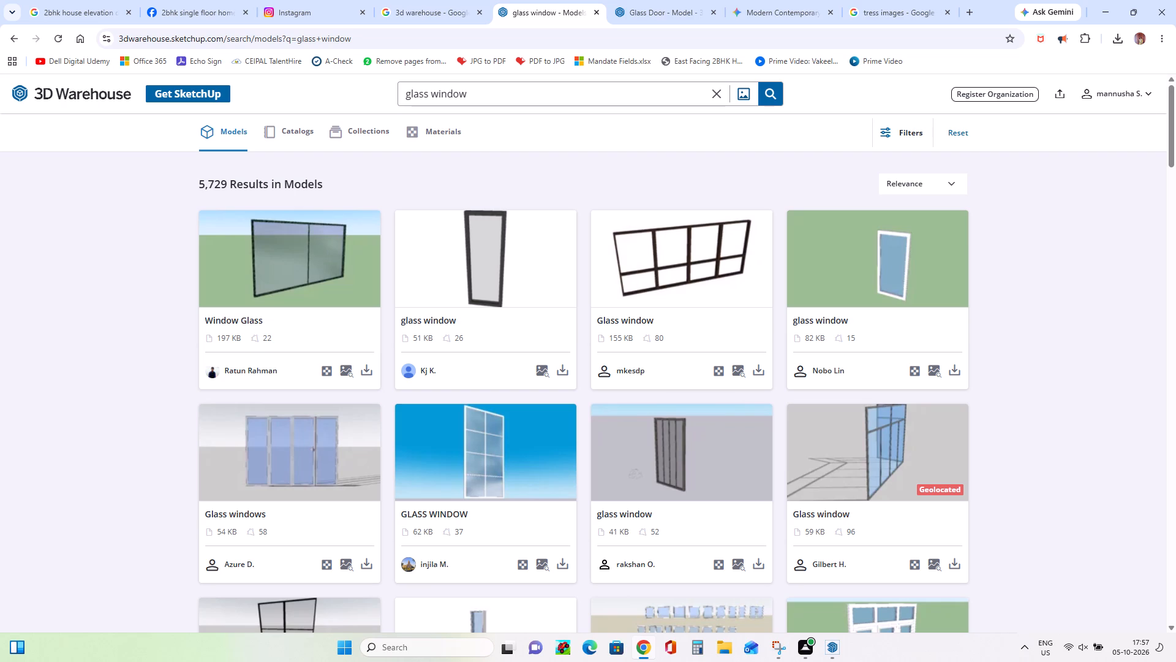
Browse the glass window models for one that suits the large window opening beside the entrance door.
scroll(673, 415, down, 3)
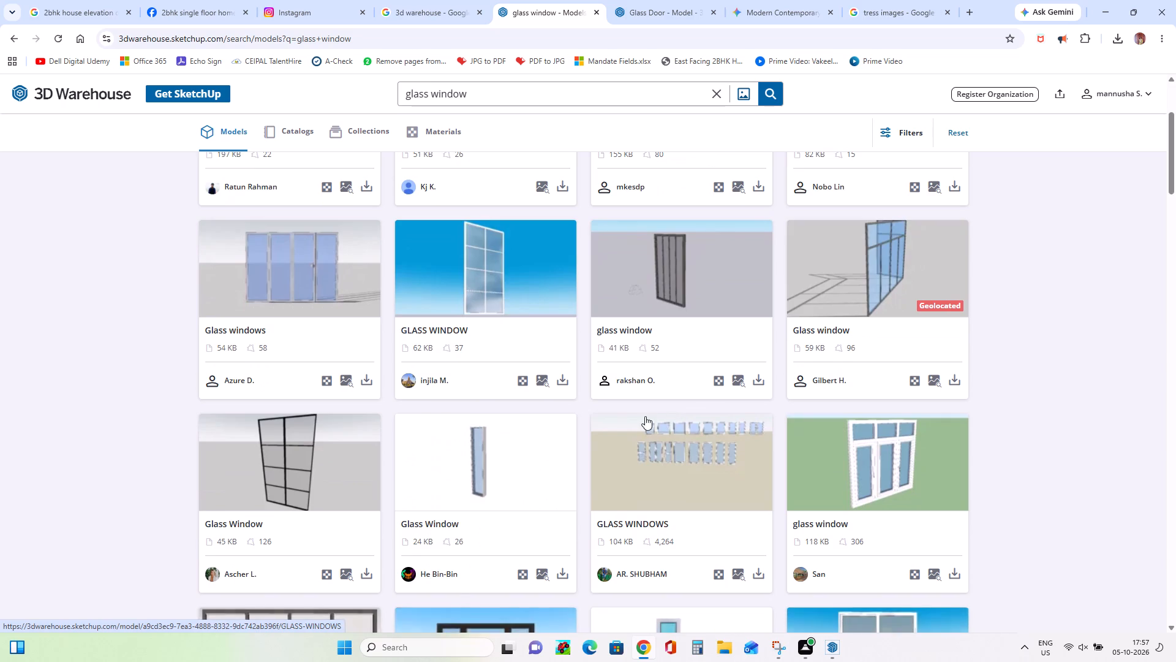
scroll(645, 416, down, 8)
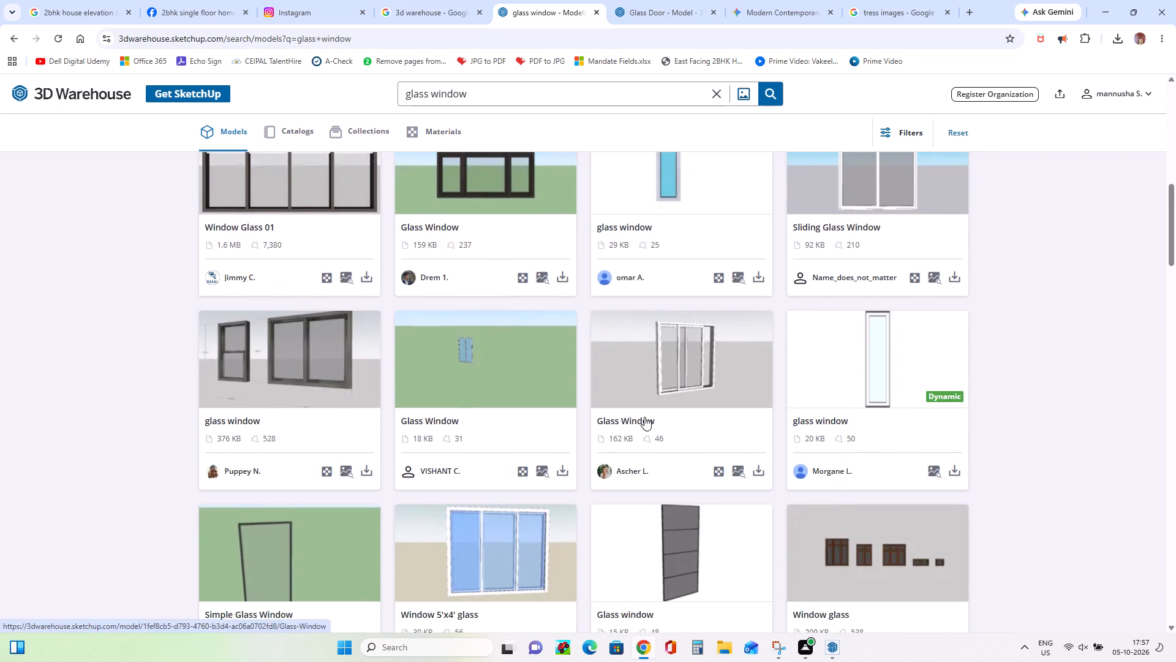
scroll(644, 417, down, 6)
scroll(697, 309, down, 2)
scroll(651, 419, down, 4)
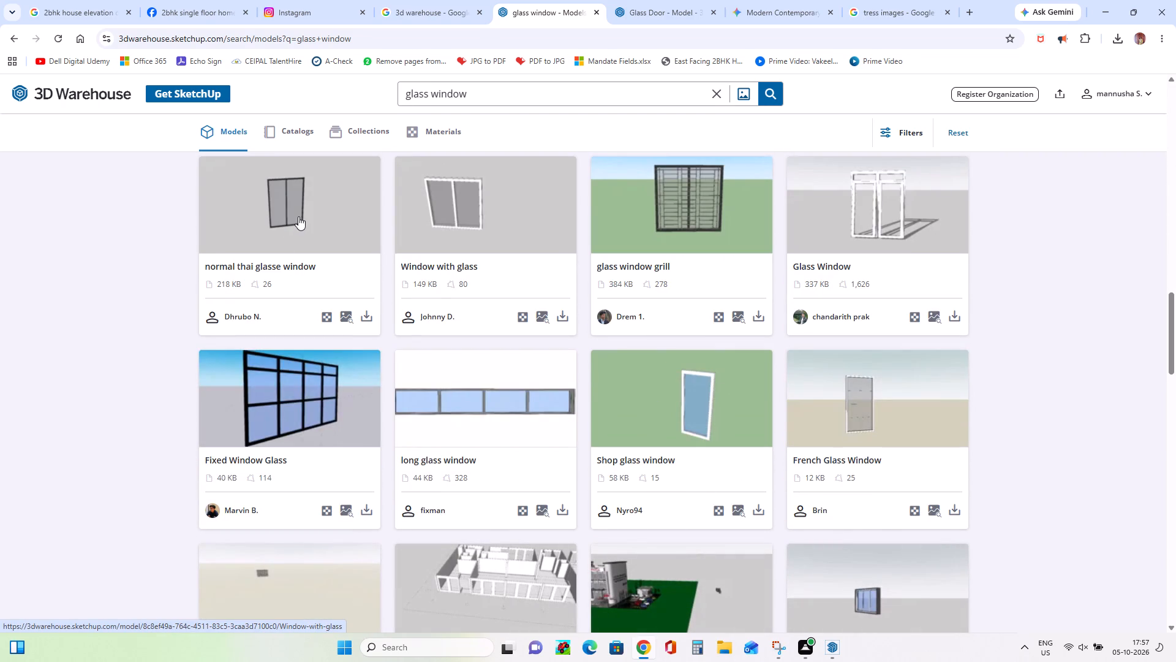
scroll(482, 358, down, 7)
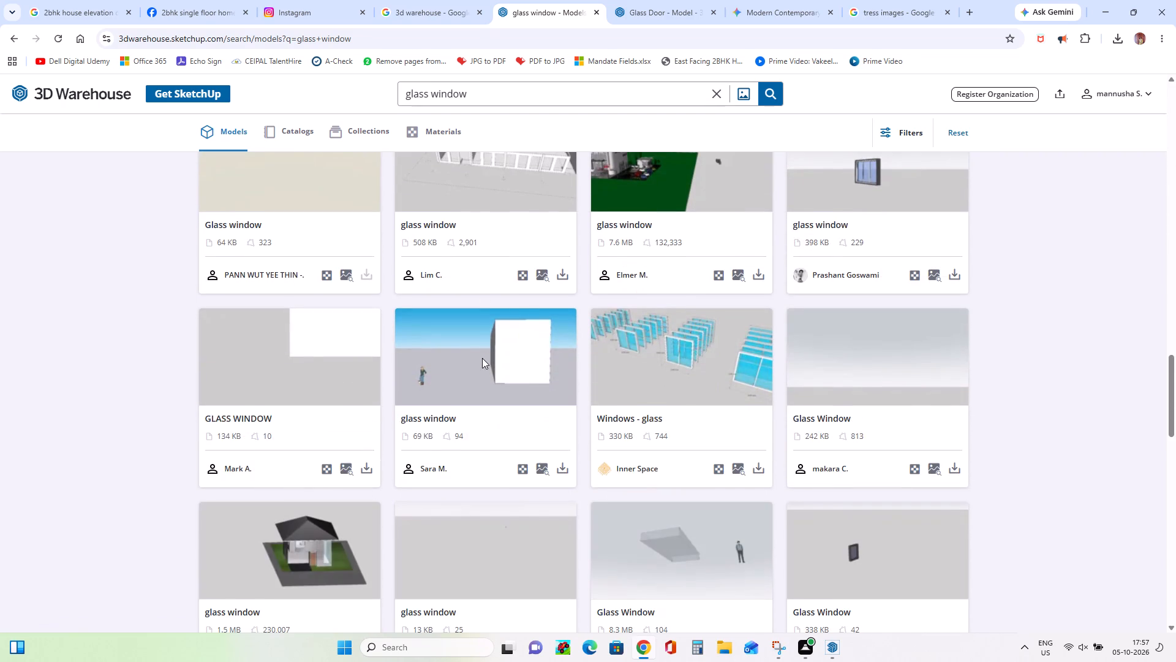
scroll(483, 358, down, 9)
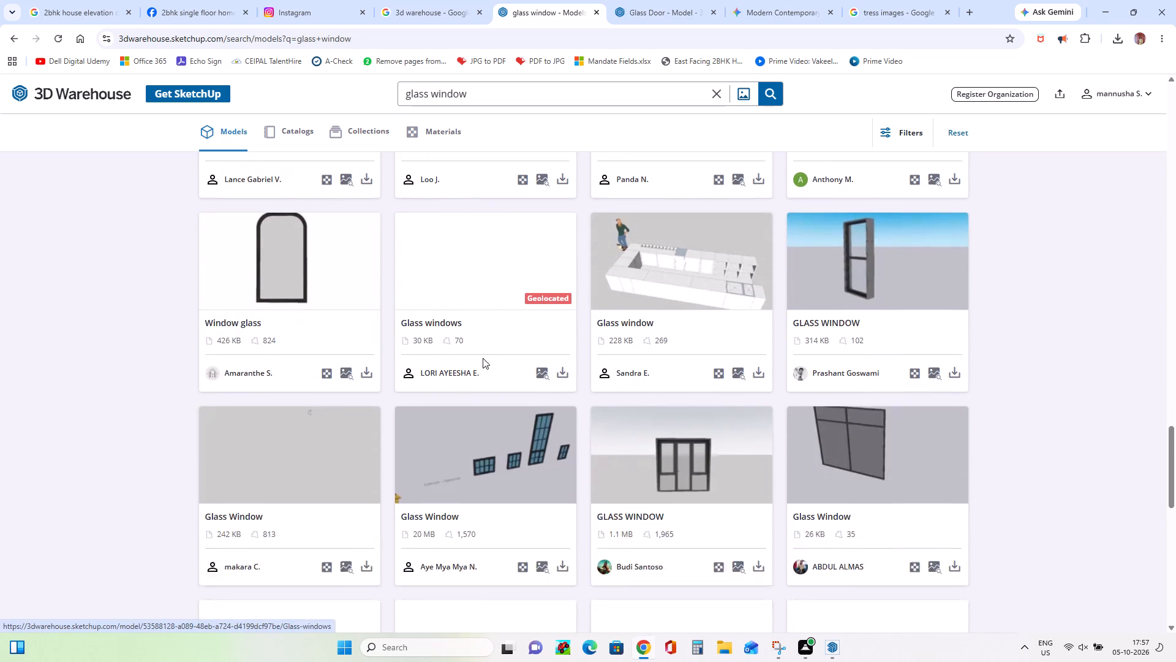
scroll(483, 358, down, 8)
Go back through the results and download the two-pane "normal thai glasse window" model.
scroll(483, 358, up, 4)
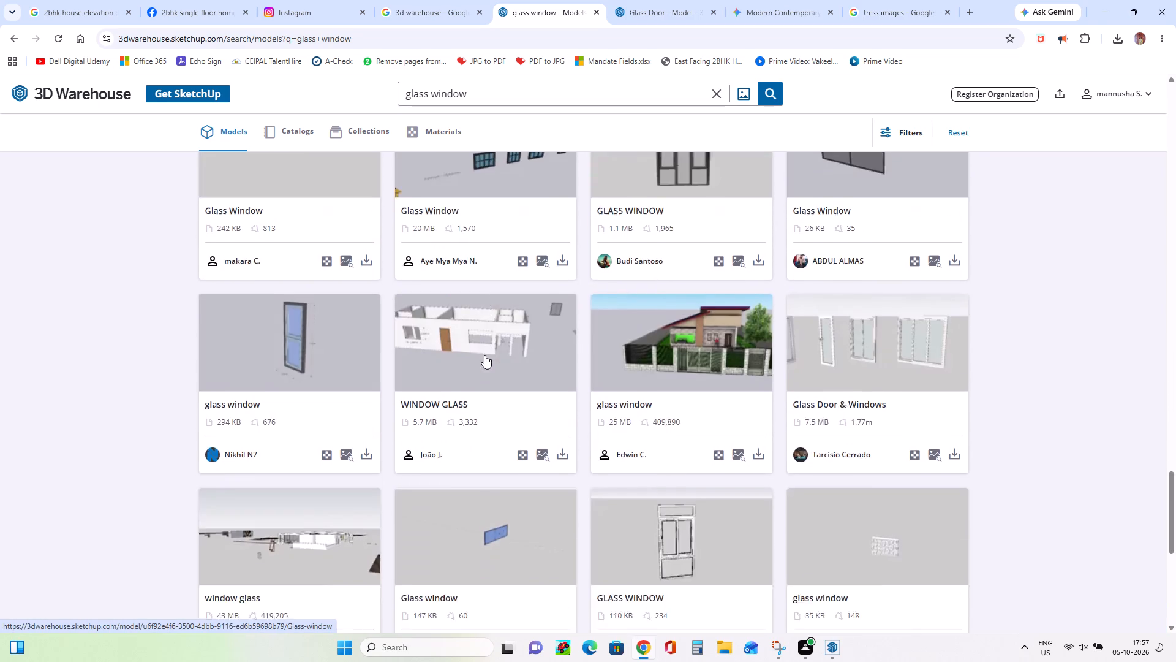
scroll(484, 355, up, 20)
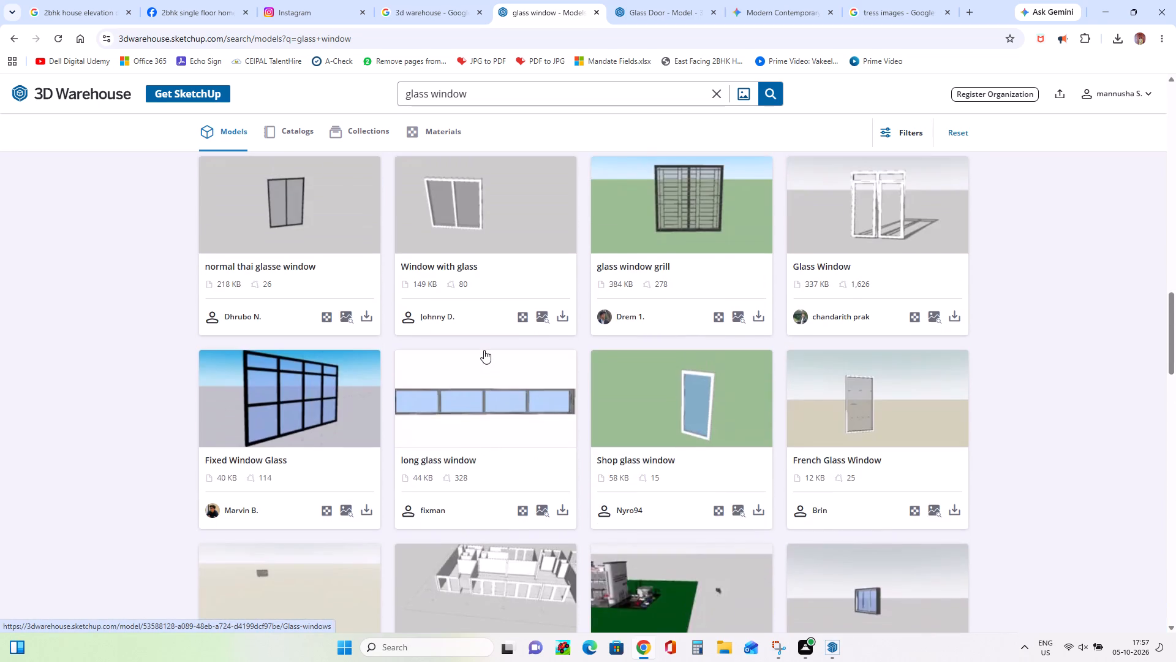
scroll(484, 350, up, 4)
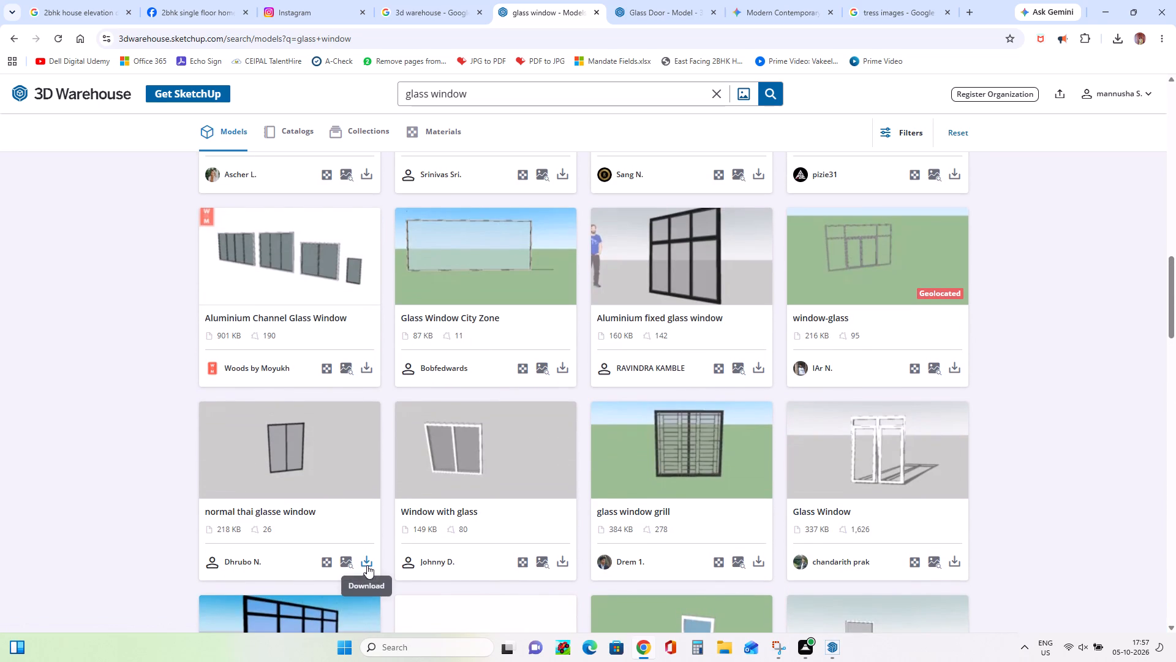
click(367, 566)
click(392, 465)
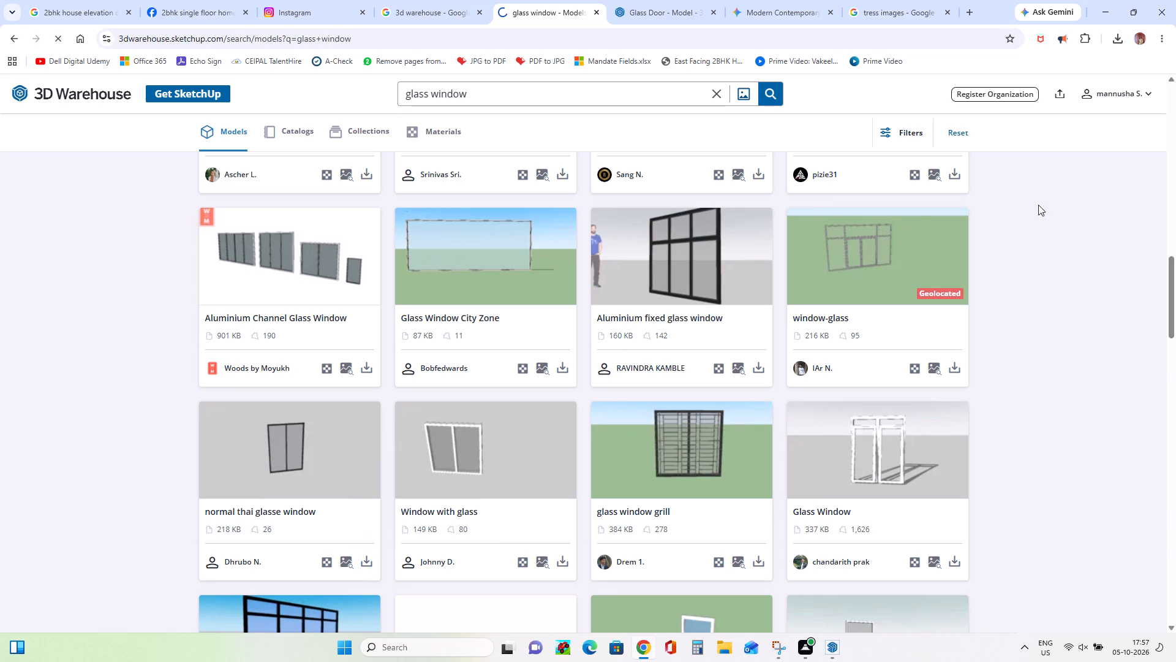
Return to SketchUp, import the downloaded normal+window file and place it near the window opening above the garage.
click(1113, 10)
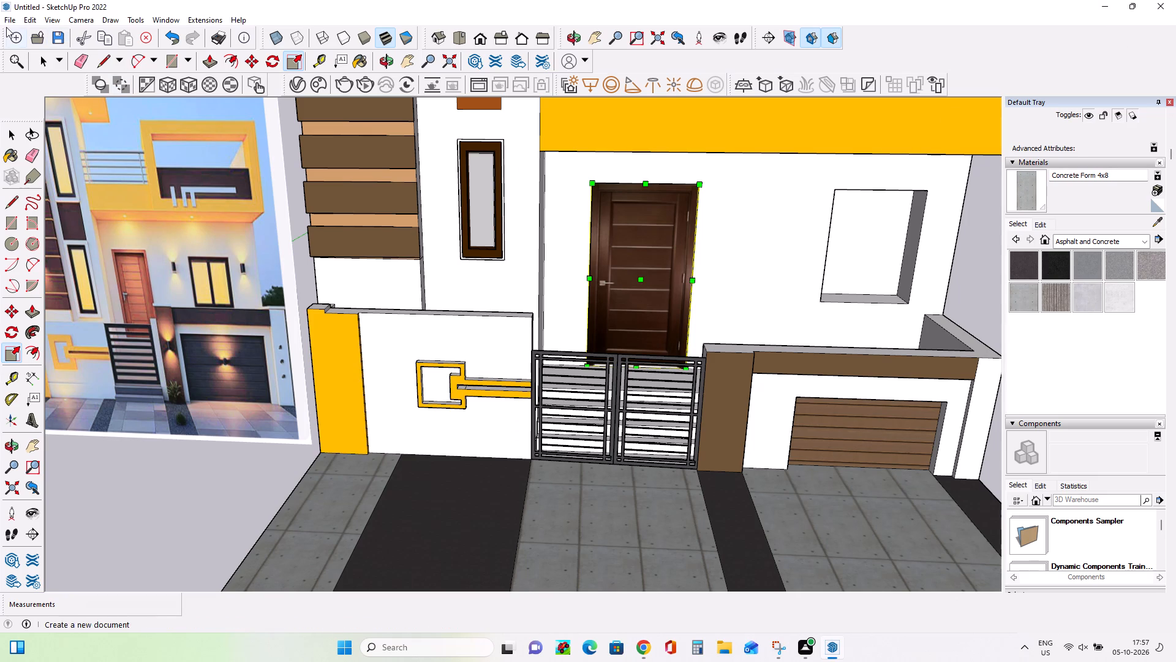
click(9, 18)
click(40, 231)
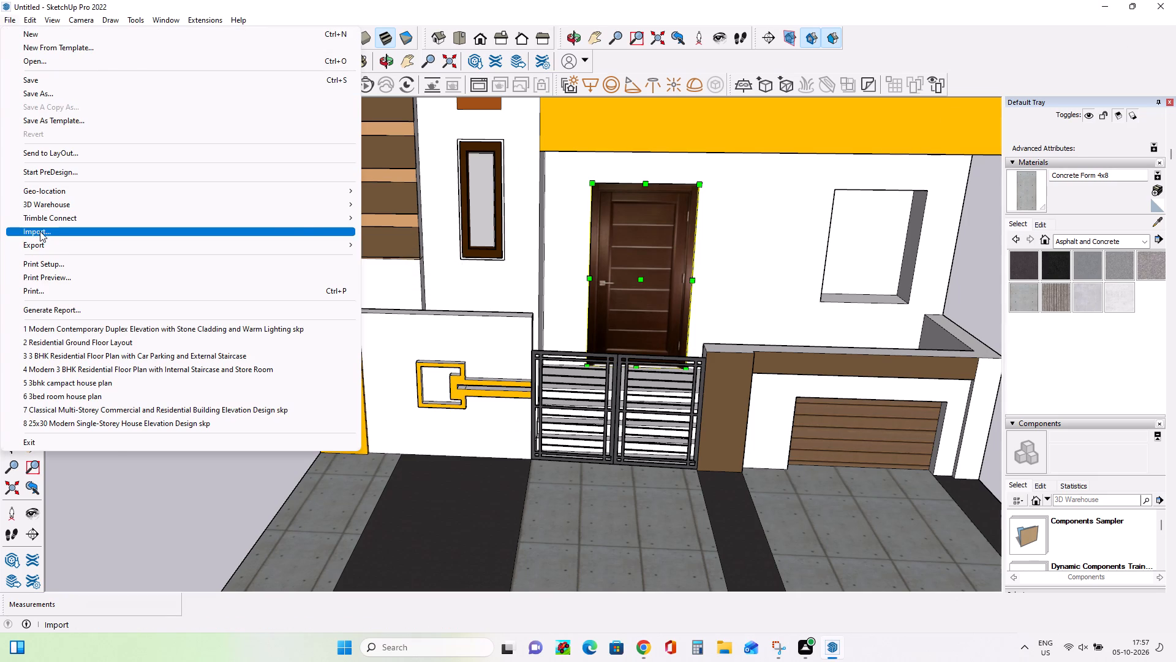
click(522, 279)
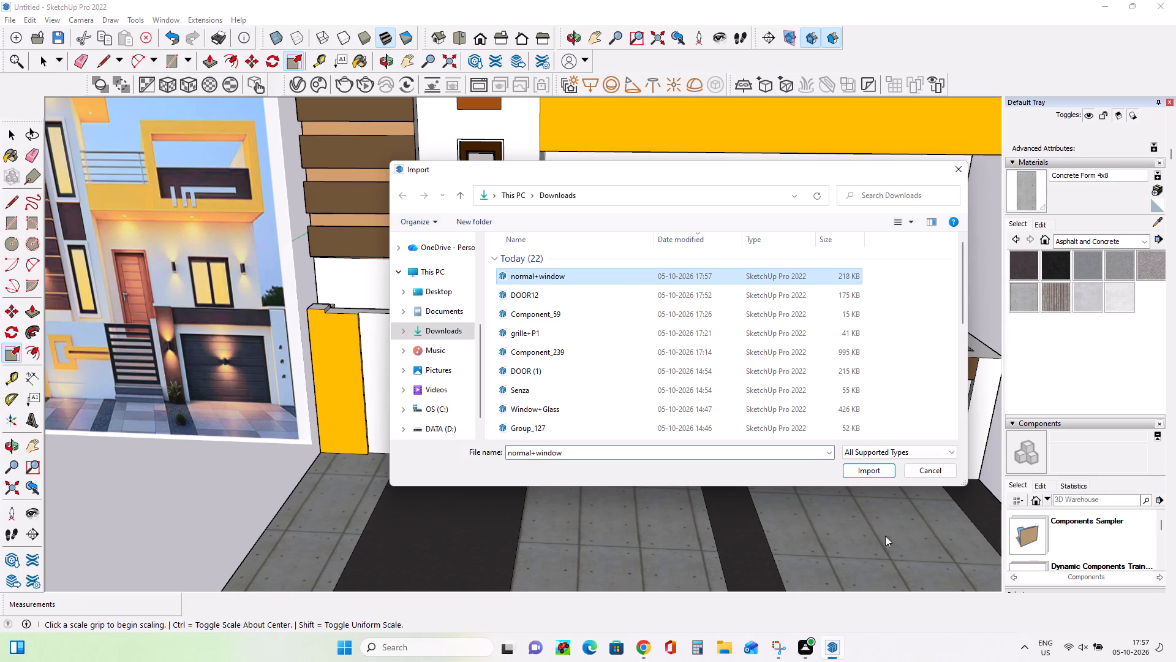
click(863, 471)
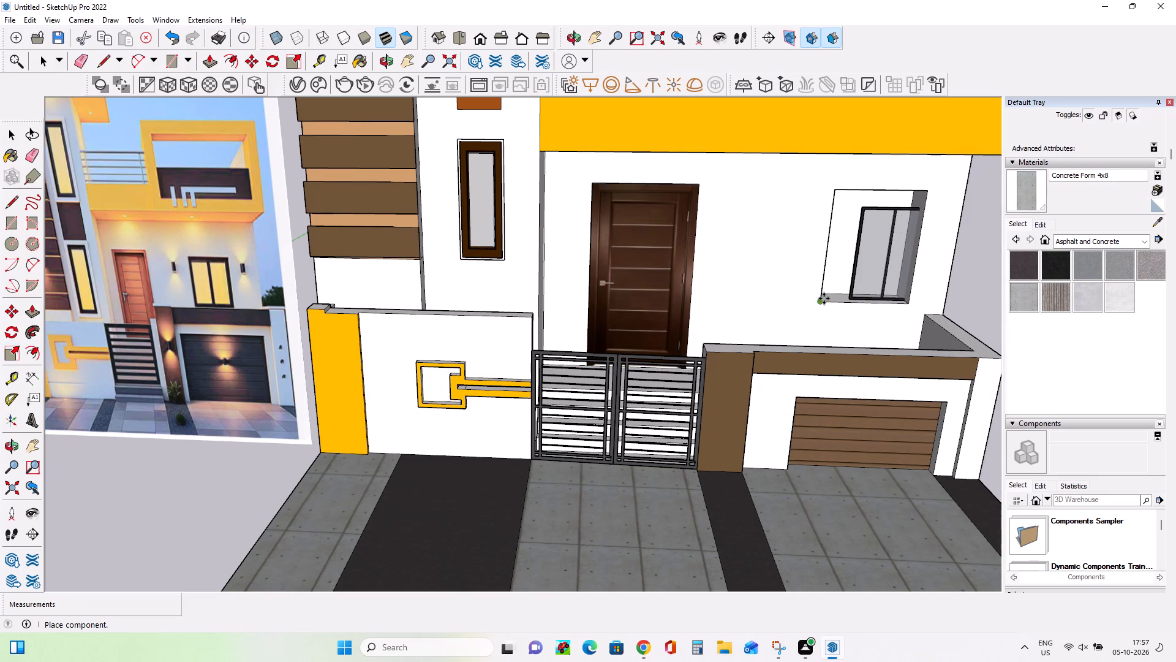
click(795, 313)
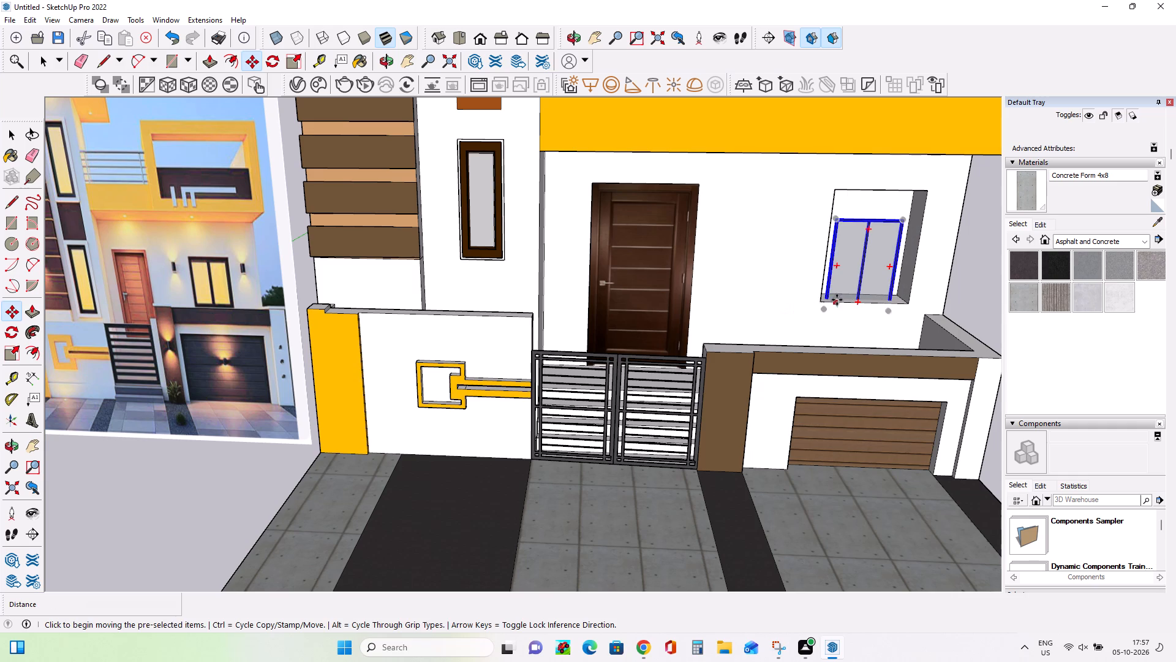
Move the two-pane window onto the wall opening, aligning its lower-left corner with the opening's lower-left corner.
click(838, 221)
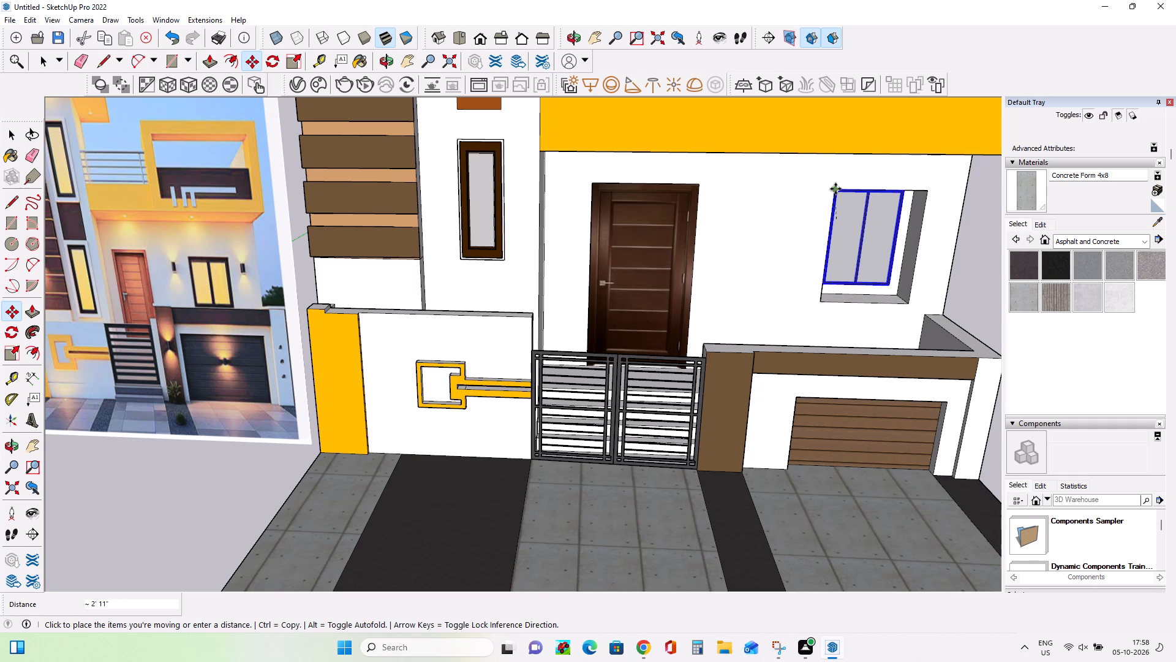
click(835, 189)
middle_drag(913, 257, 733, 238)
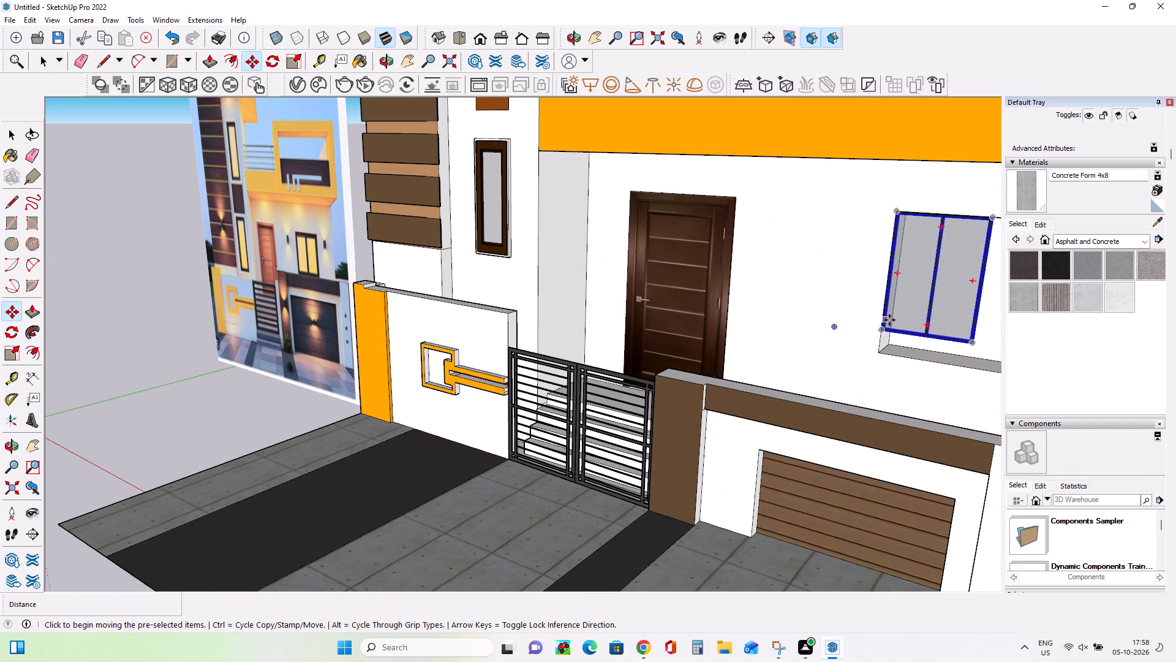
click(886, 330)
click(879, 353)
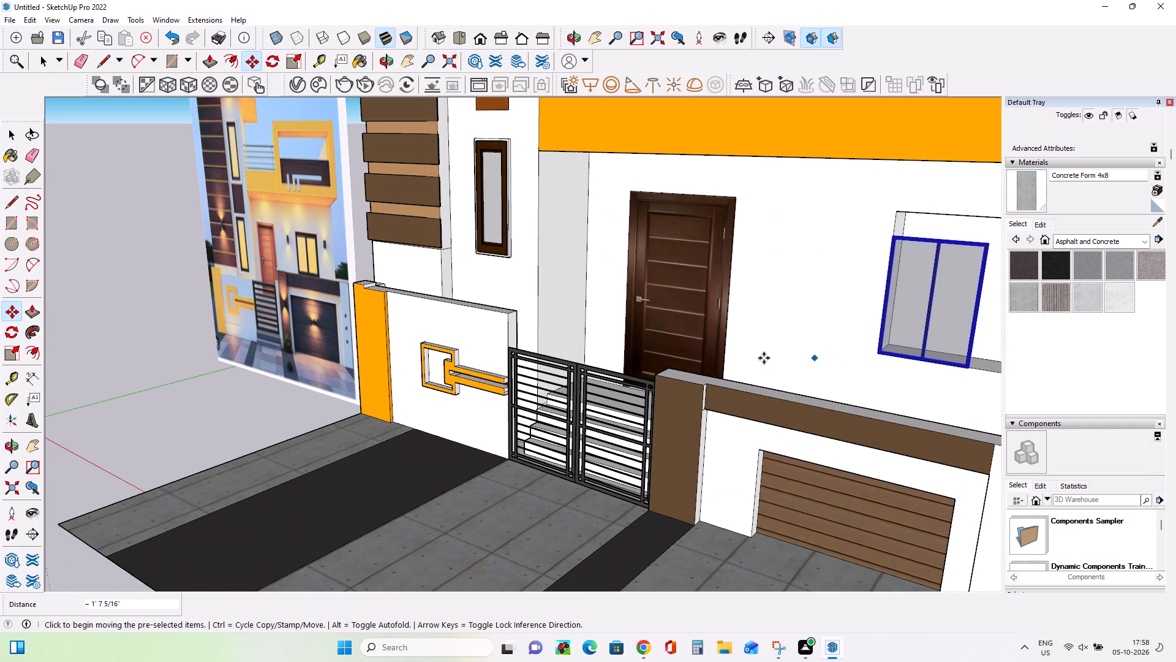
Scale the two-pane window uniformly from its upper corner by a factor of about 1.26.
scroll(720, 359, down, 8)
scroll(852, 322, up, 3)
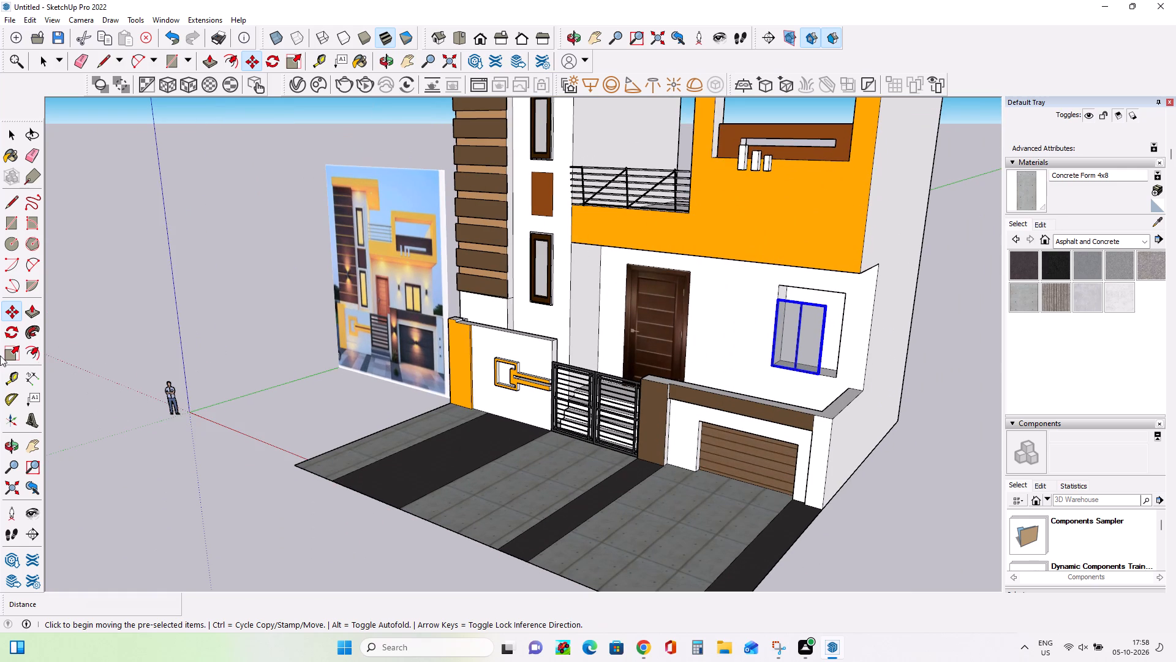
click(5, 353)
click(824, 303)
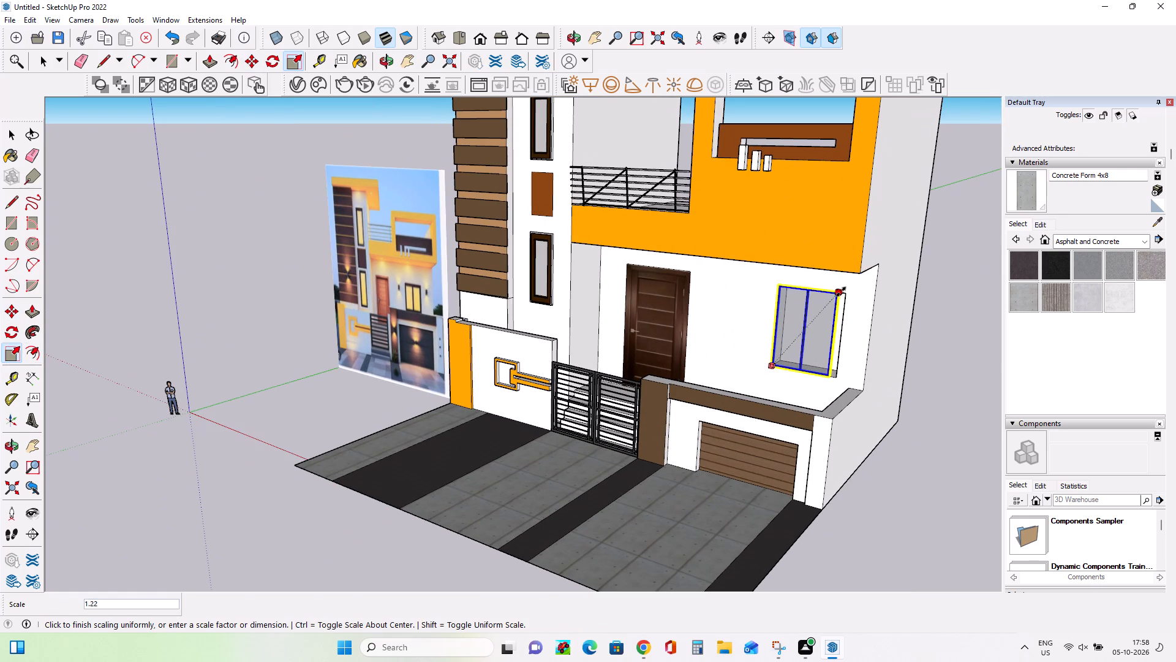
click(848, 294)
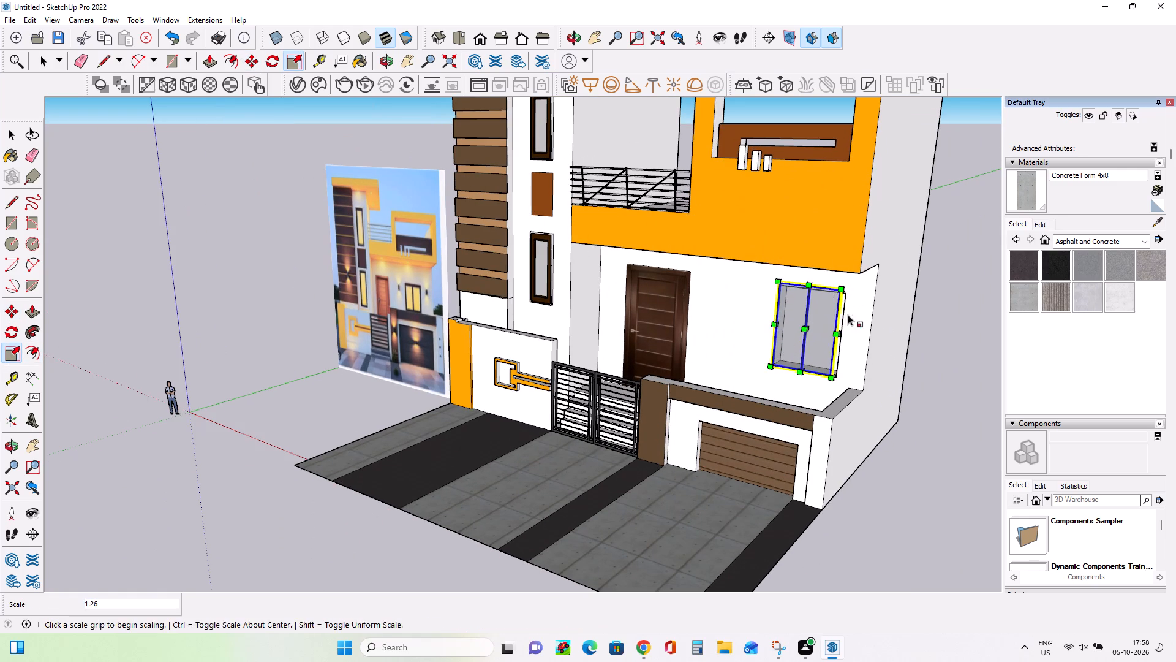
Scale the window along the red and green axes to widen it across the opening and thicken its frame.
middle_drag(861, 337, 759, 359)
scroll(835, 347, up, 8)
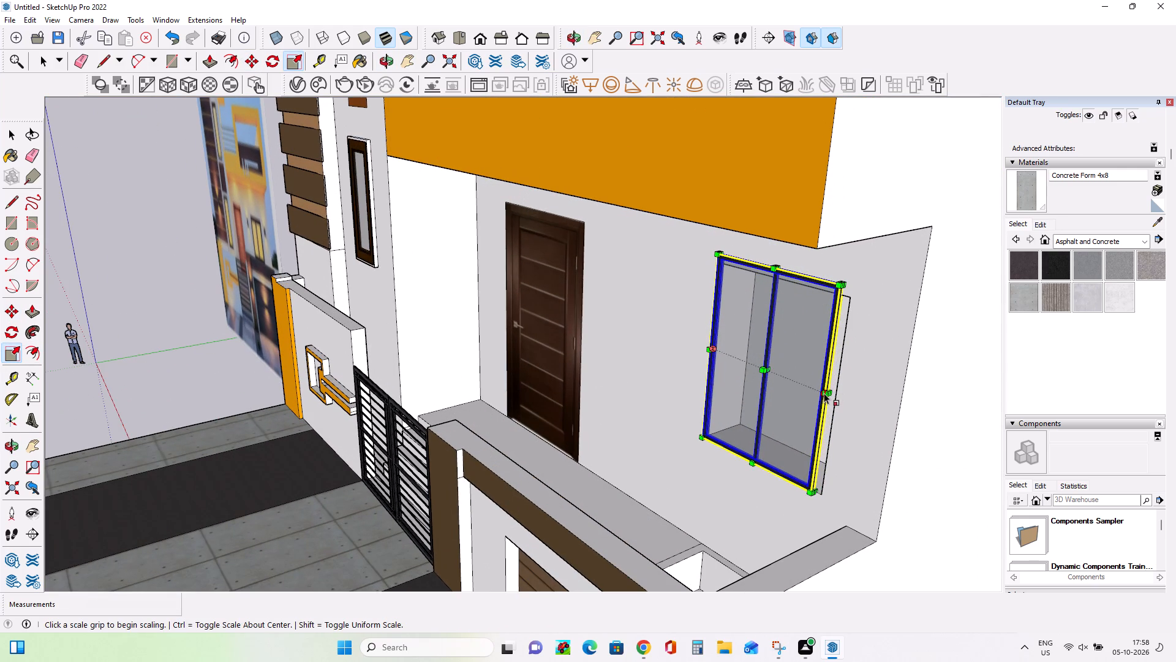
click(824, 392)
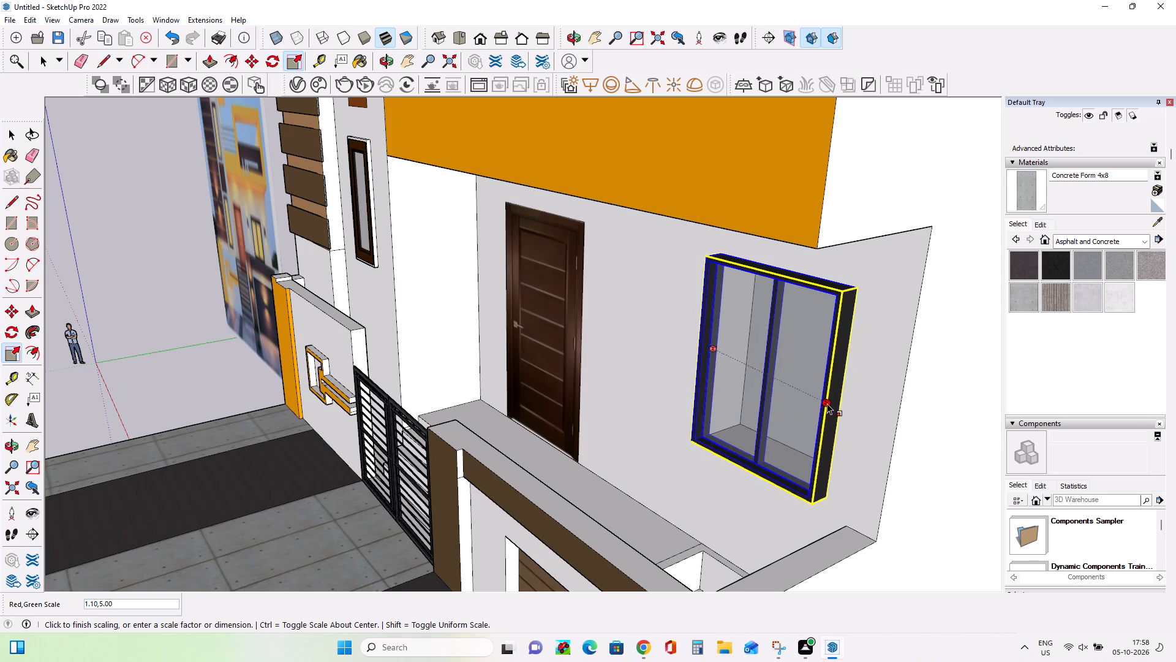
click(835, 397)
Adjust the window's width along the red axis from its outer side edge.
scroll(840, 406, up, 5)
middle_drag(831, 407, 789, 414)
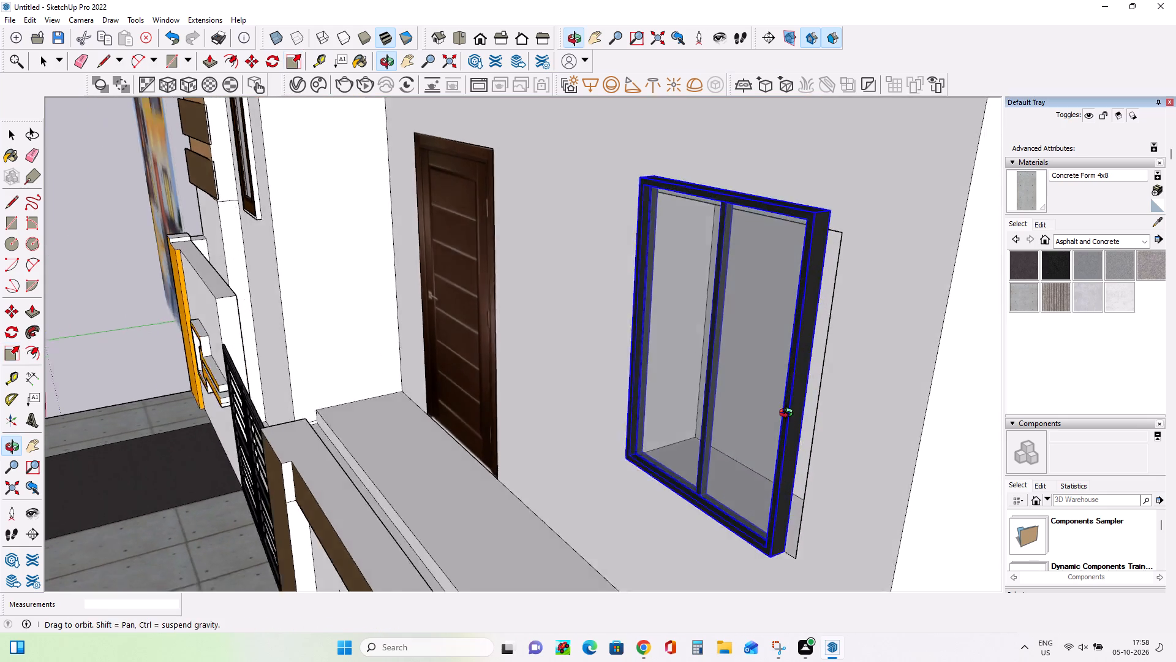
middle_drag(789, 414, 780, 416)
click(772, 416)
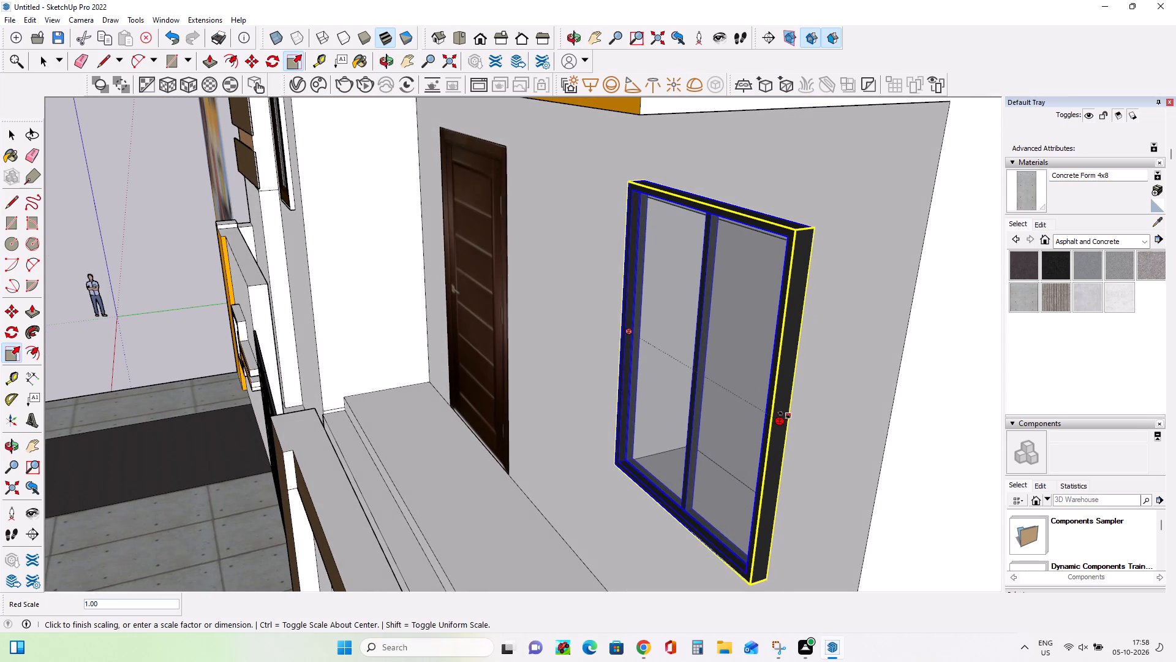
click(785, 415)
Move the thickened window about 6 15/16" back into the wall from its lower-left corner.
middle_drag(626, 482, 696, 471)
scroll(695, 473, up, 1)
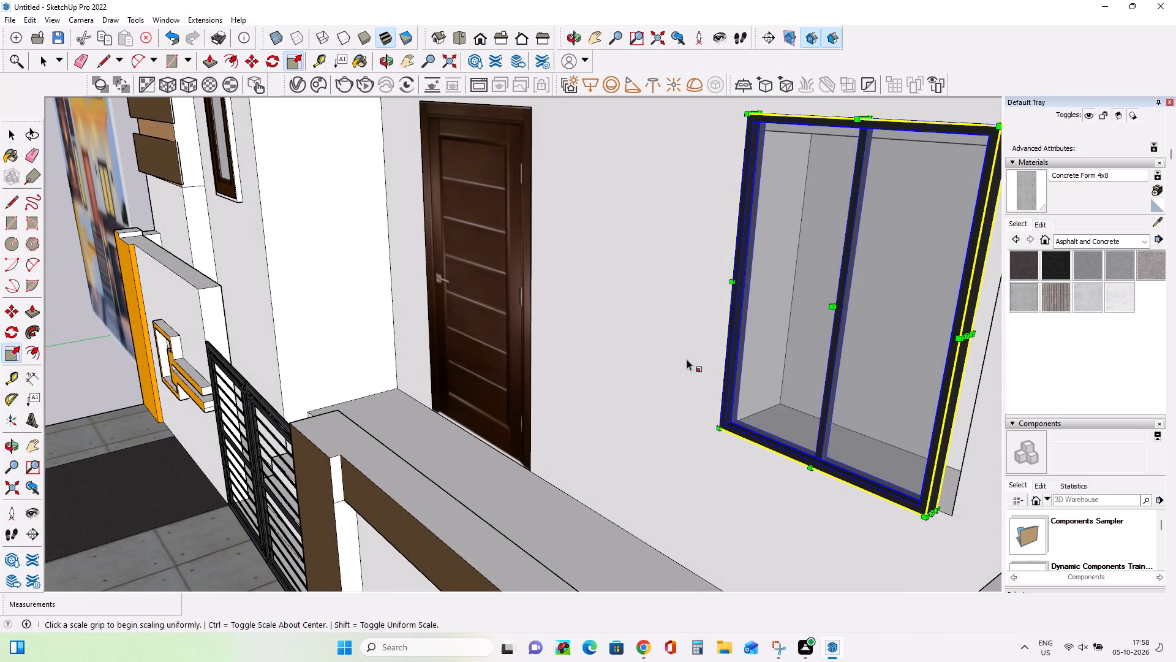
click(10, 315)
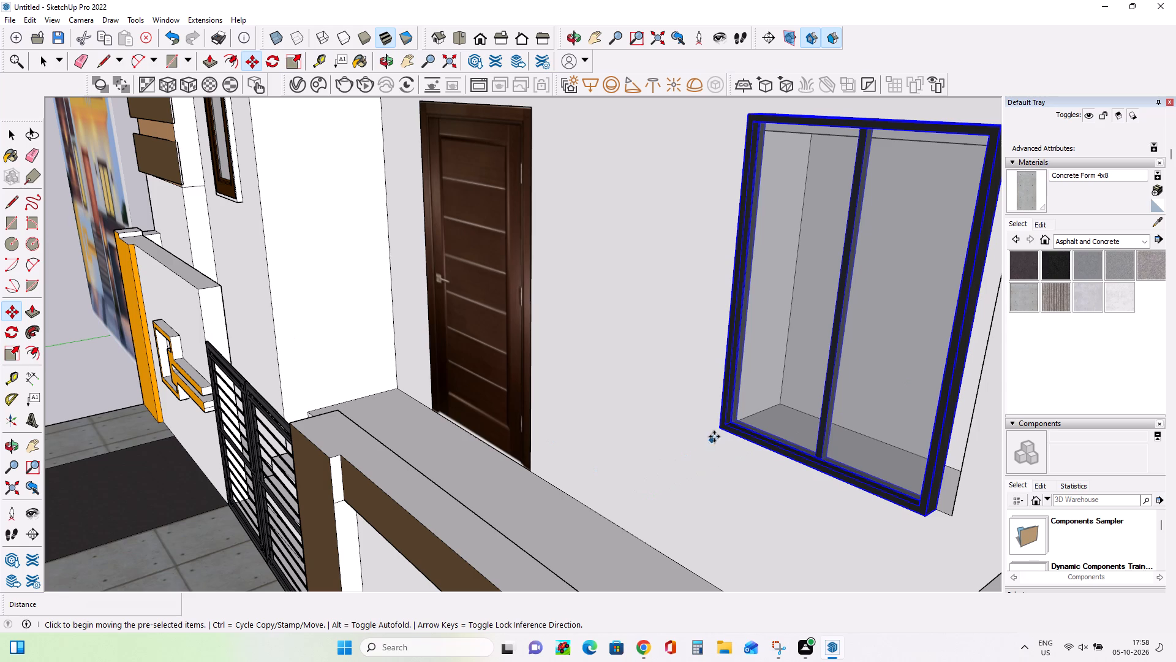
drag(719, 432, 726, 431)
click(728, 424)
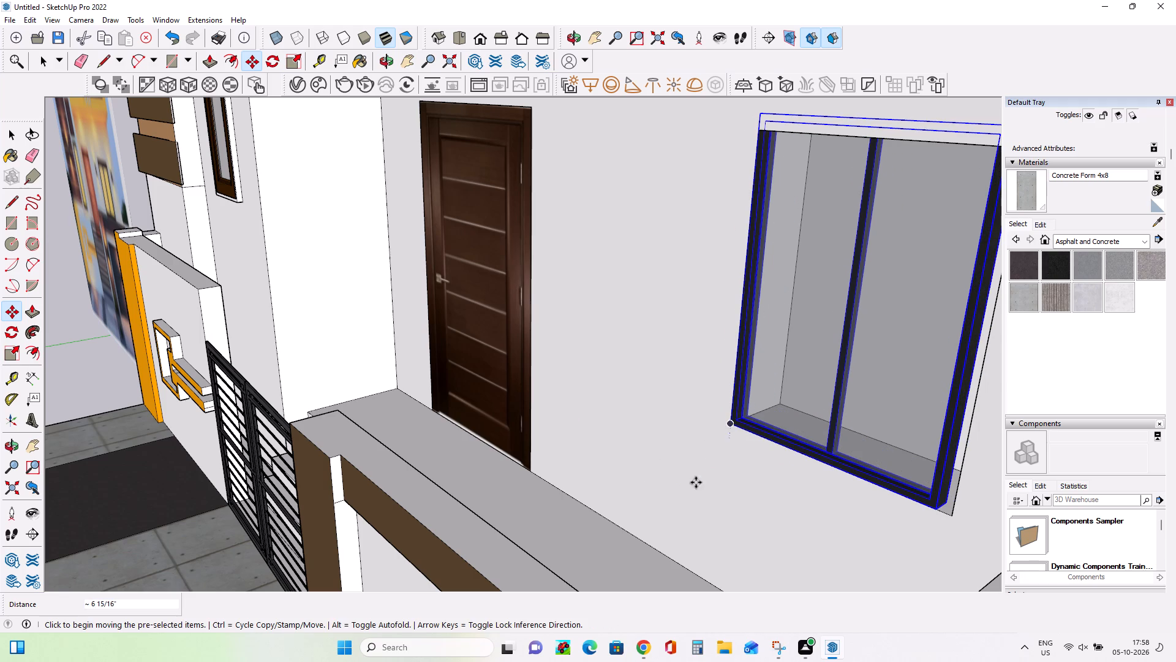
Scale the two-pane window down to about 0.95 of its height from its top edge to fit the opening.
scroll(695, 483, down, 4)
middle_drag(881, 484, 810, 501)
scroll(791, 465, up, 2)
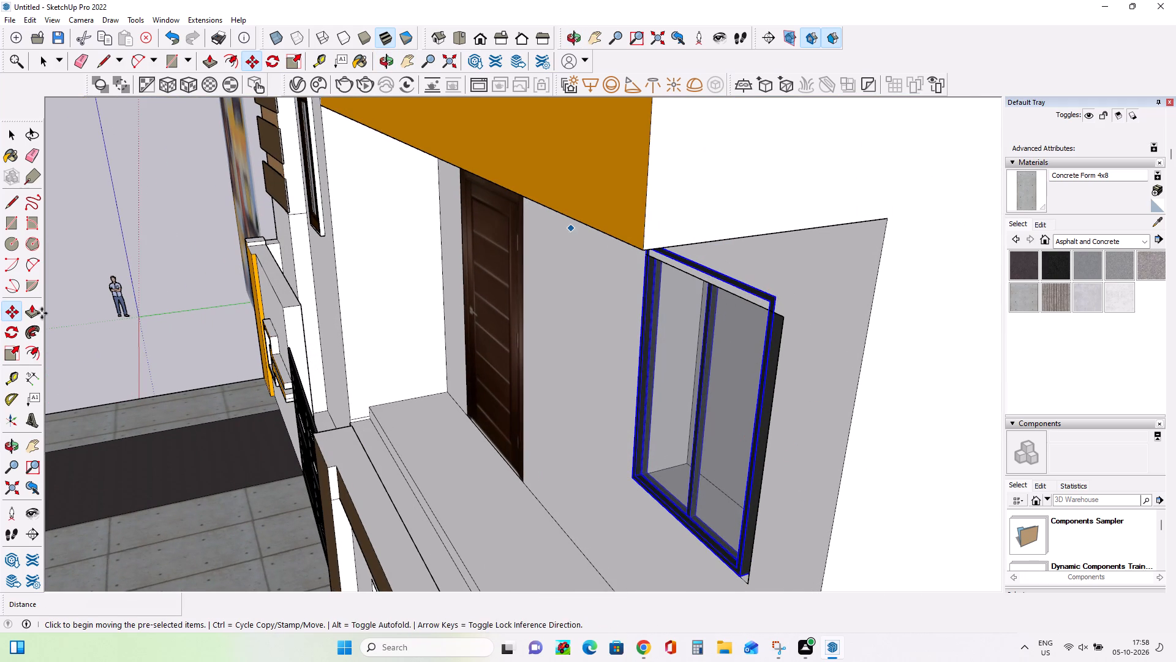
click(7, 358)
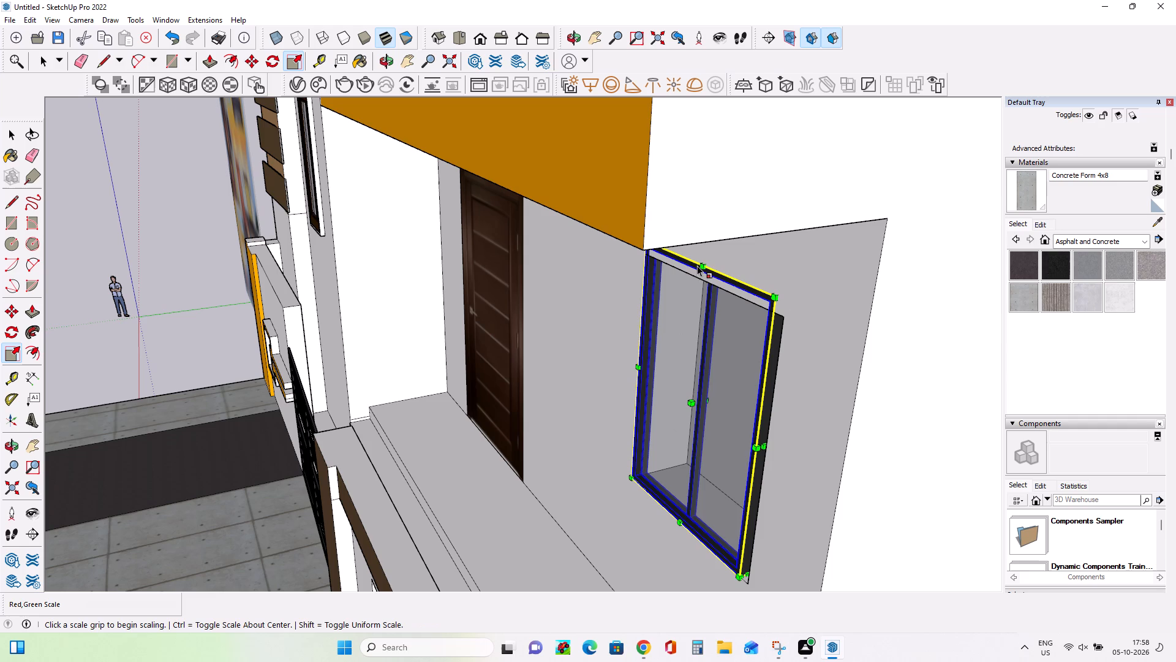
click(701, 267)
click(702, 278)
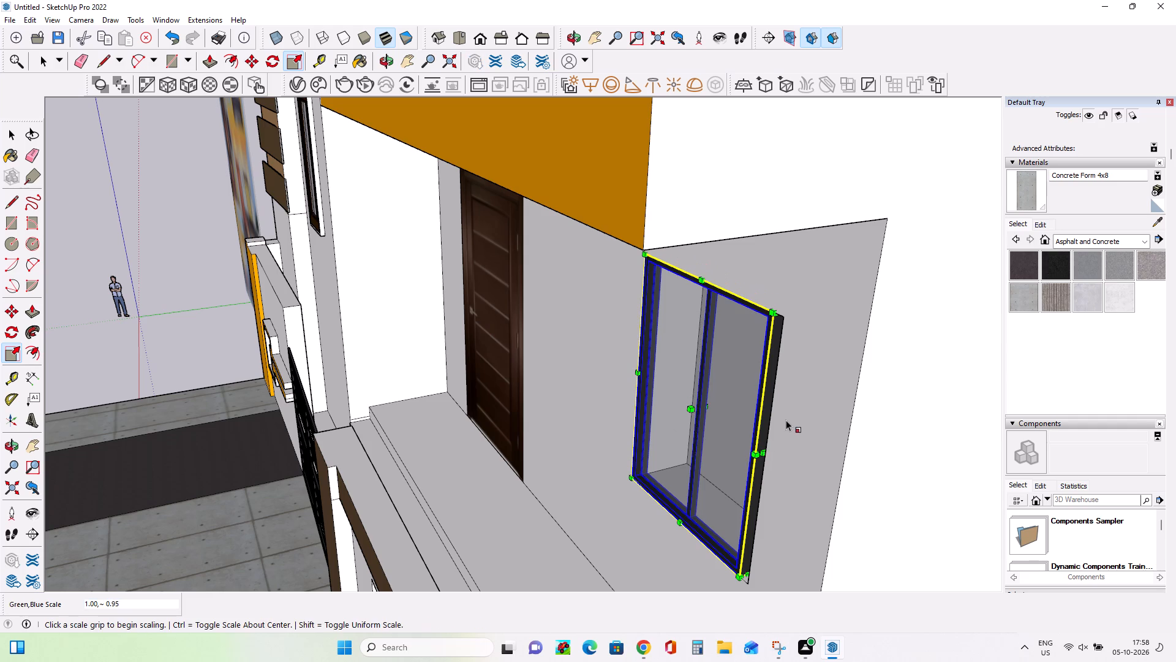
Scale the window along the red axis by about 1.06 from its outer side edge to close the gap in the opening.
middle_drag(786, 420, 731, 421)
middle_click(731, 420)
scroll(744, 483, up, 4)
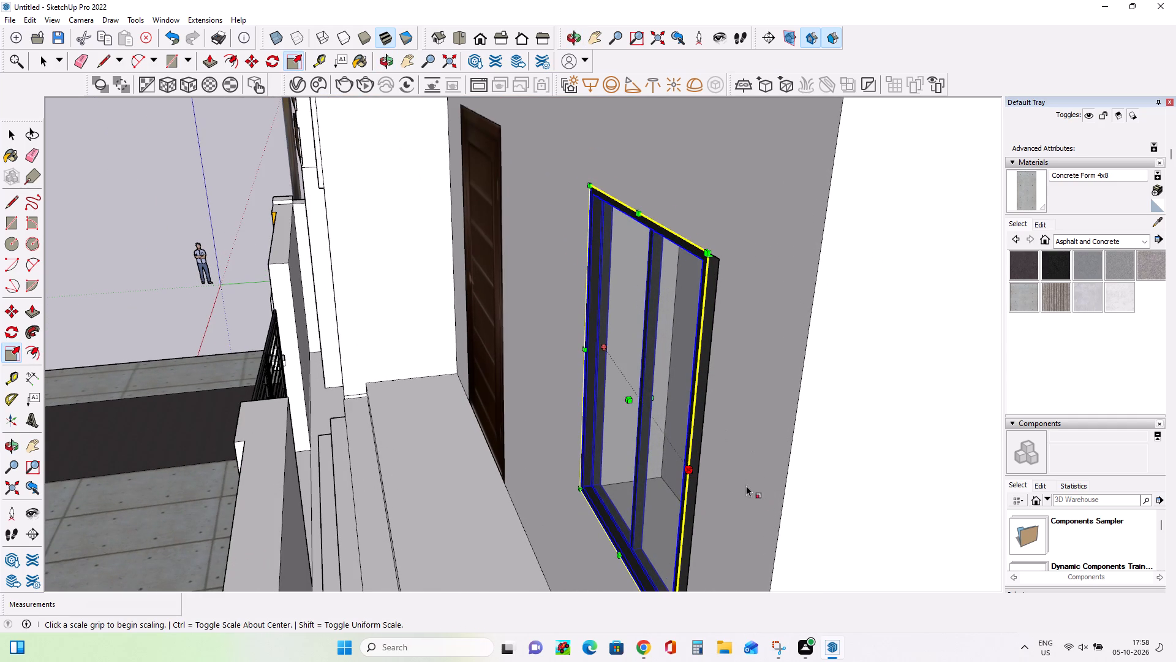
click(692, 471)
click(698, 477)
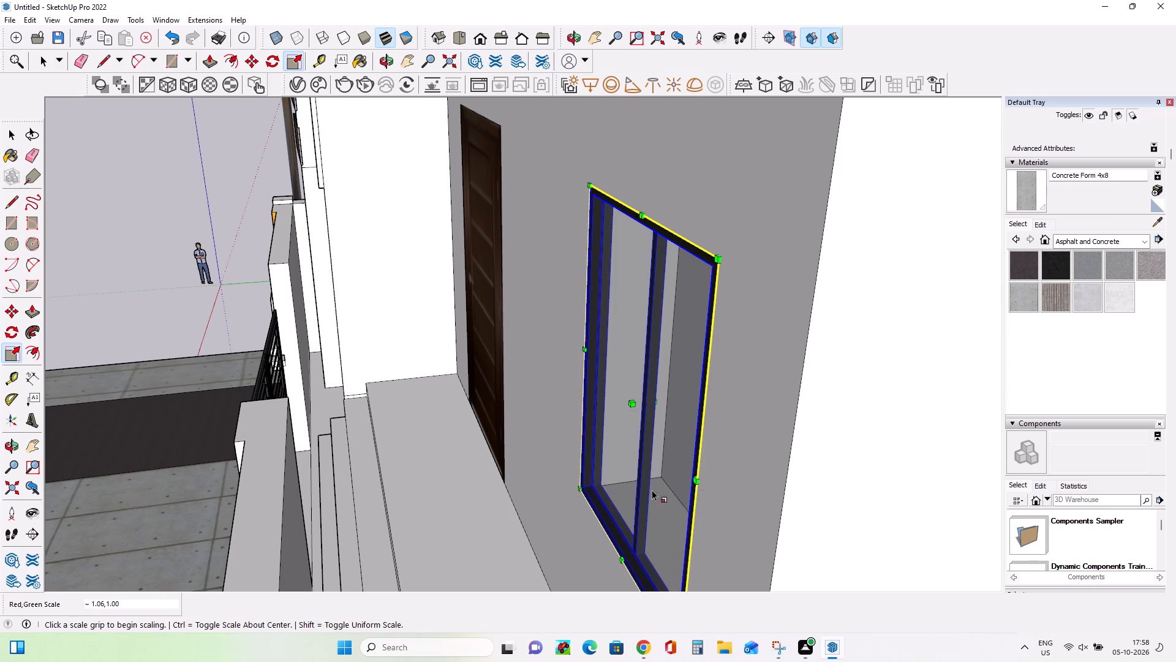
Deselect the window and examine the whole facade against the reference photo, including the boundary wall and the planter recess below the window.
middle_drag(587, 487, 750, 442)
scroll(745, 439, down, 13)
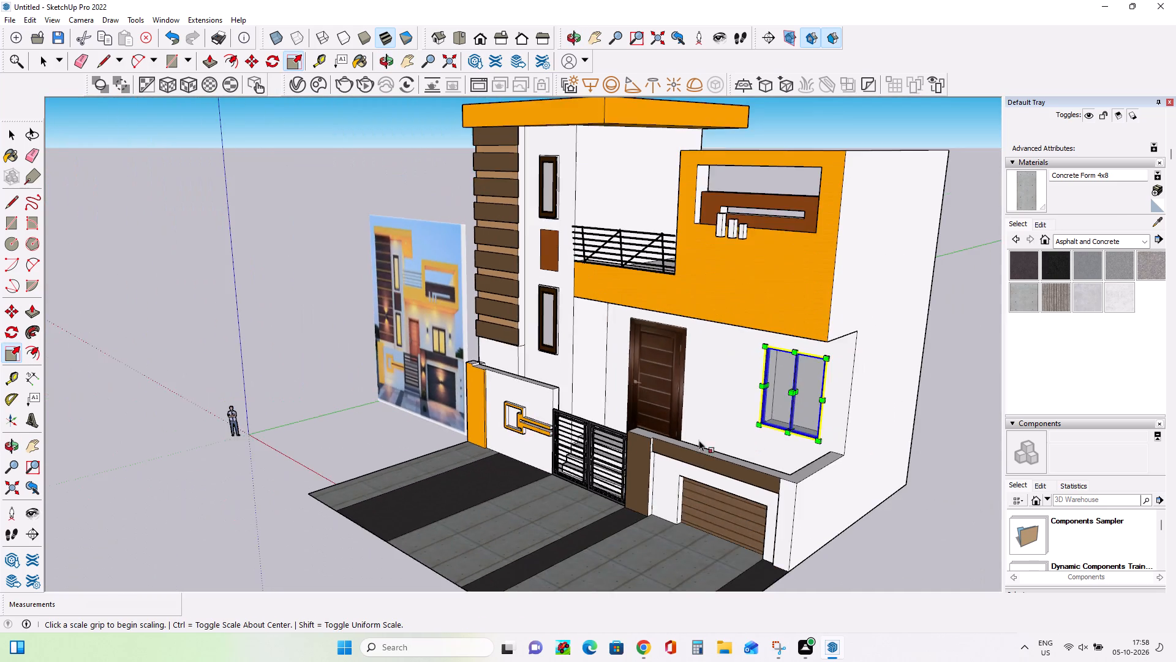
scroll(647, 453, down, 3)
middle_drag(652, 466, 817, 479)
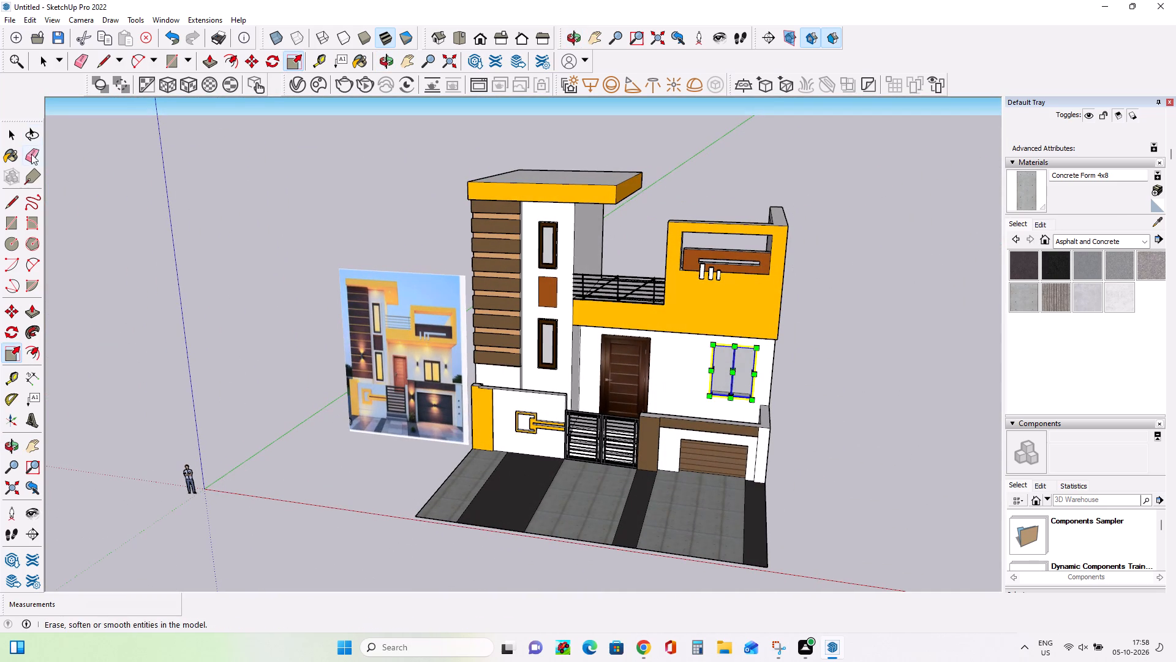
click(9, 135)
click(121, 236)
middle_drag(426, 474, 508, 448)
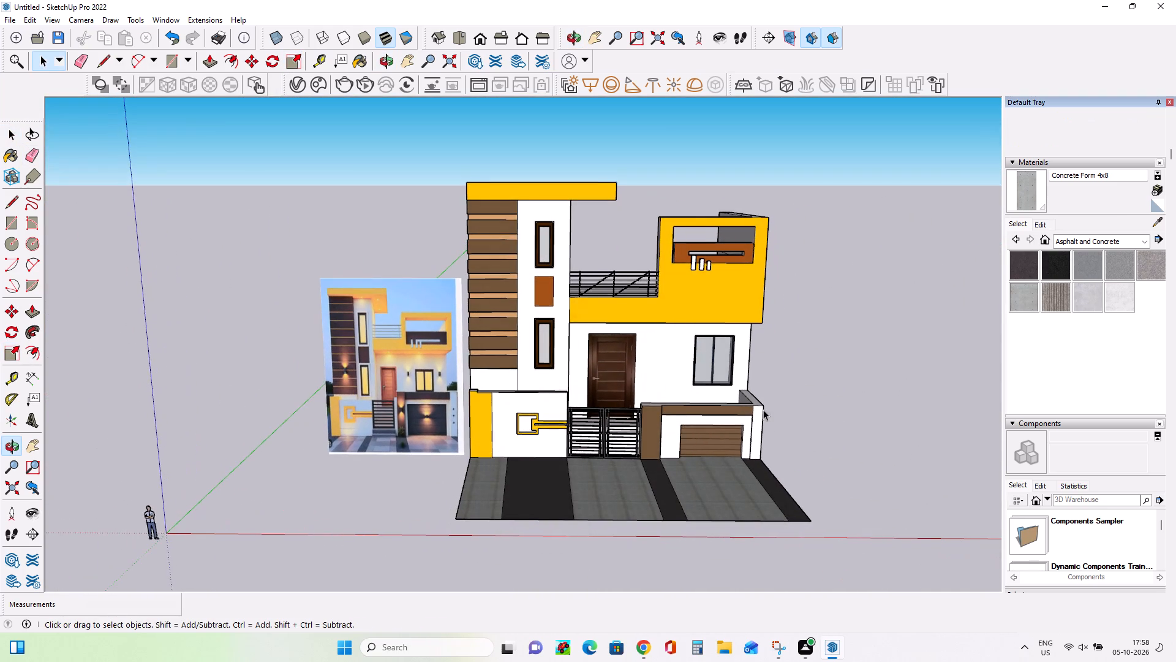
scroll(758, 406, up, 4)
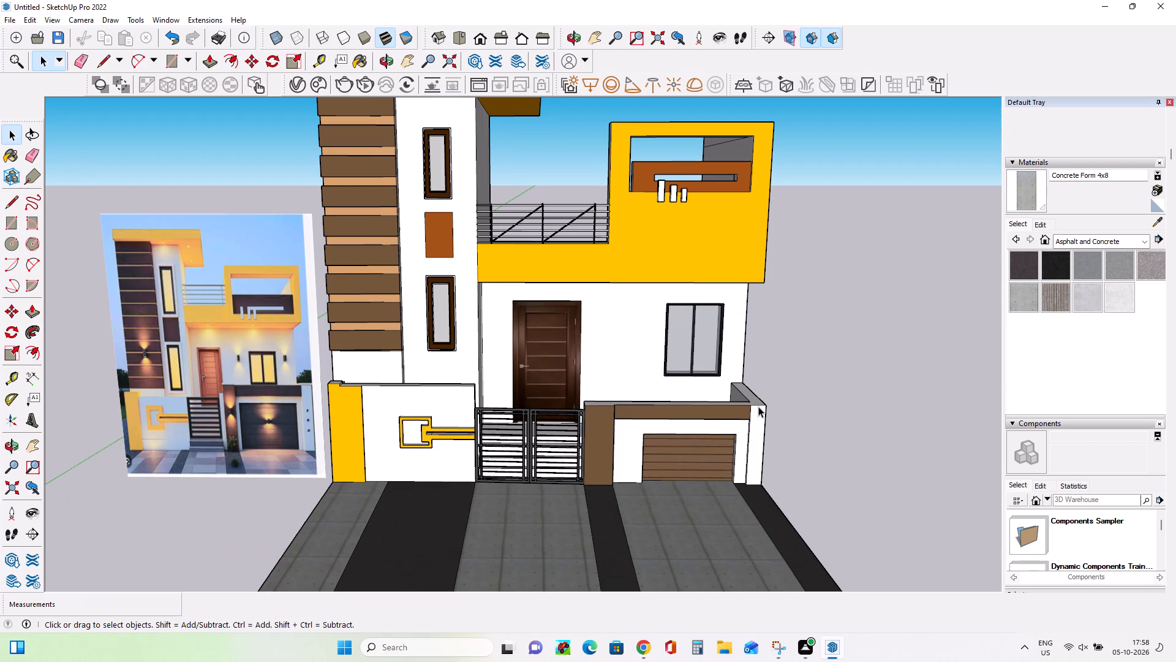
middle_drag(758, 397, 763, 381)
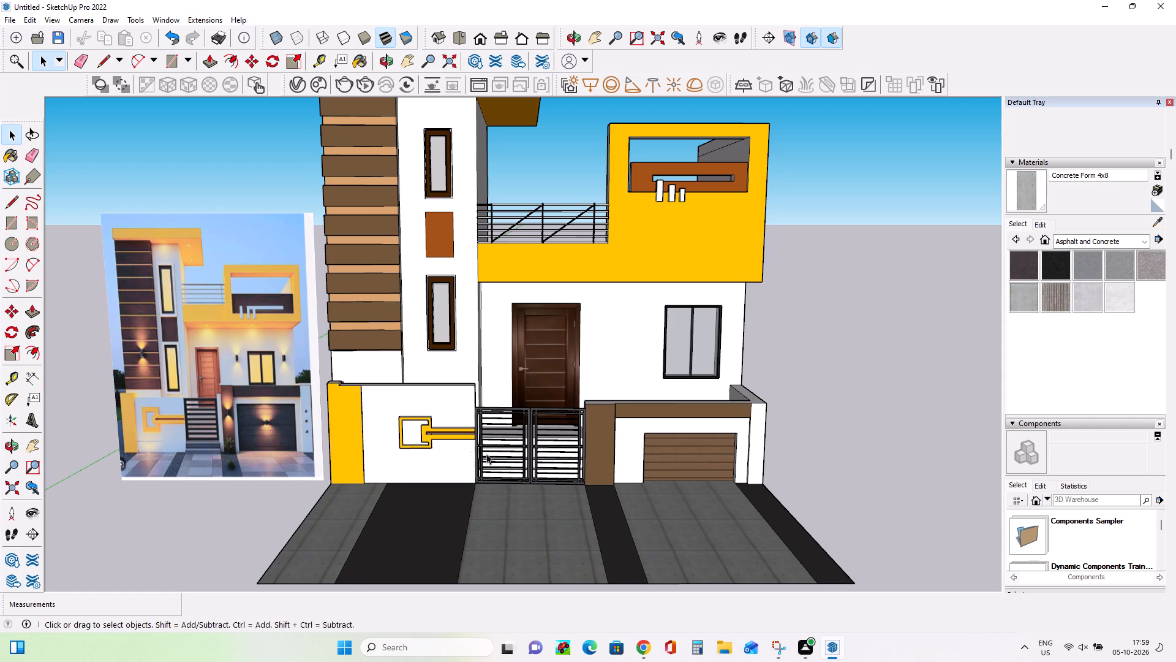
middle_drag(486, 539, 520, 587)
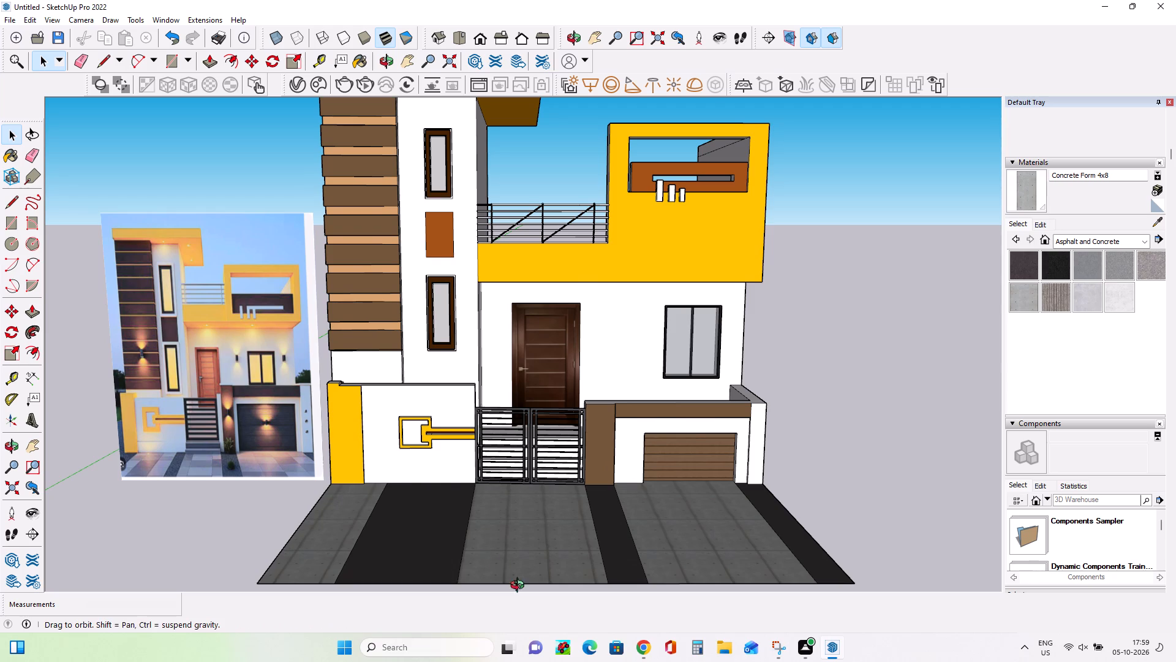
middle_drag(520, 587, 558, 650)
middle_drag(543, 500, 486, 495)
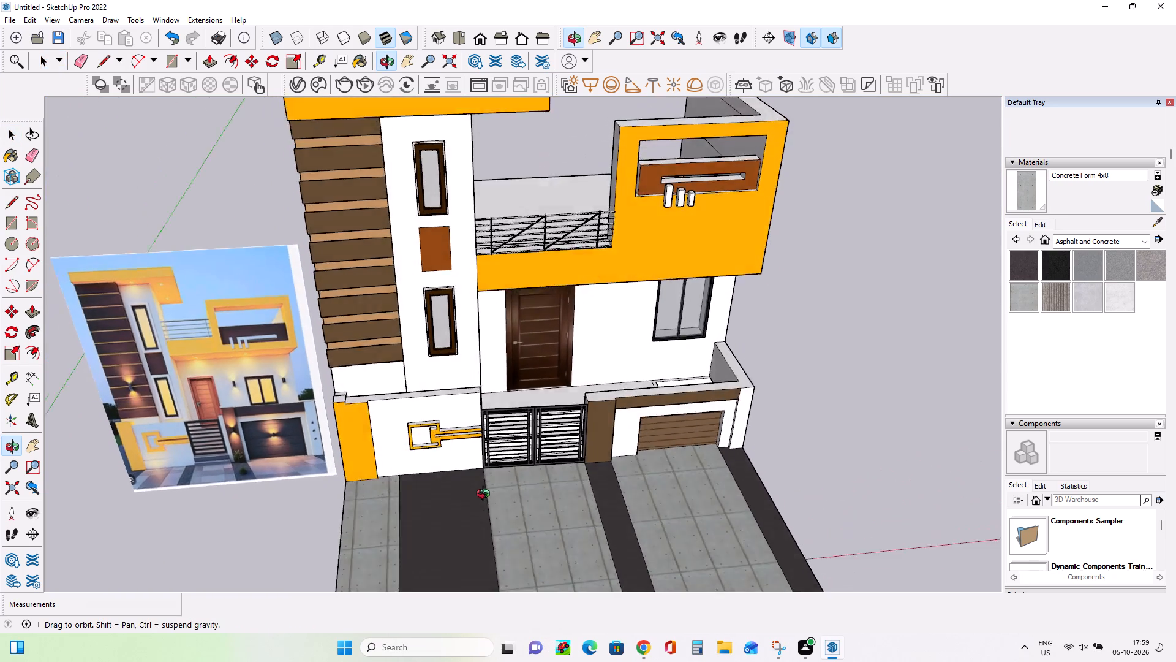
middle_drag(486, 495, 484, 591)
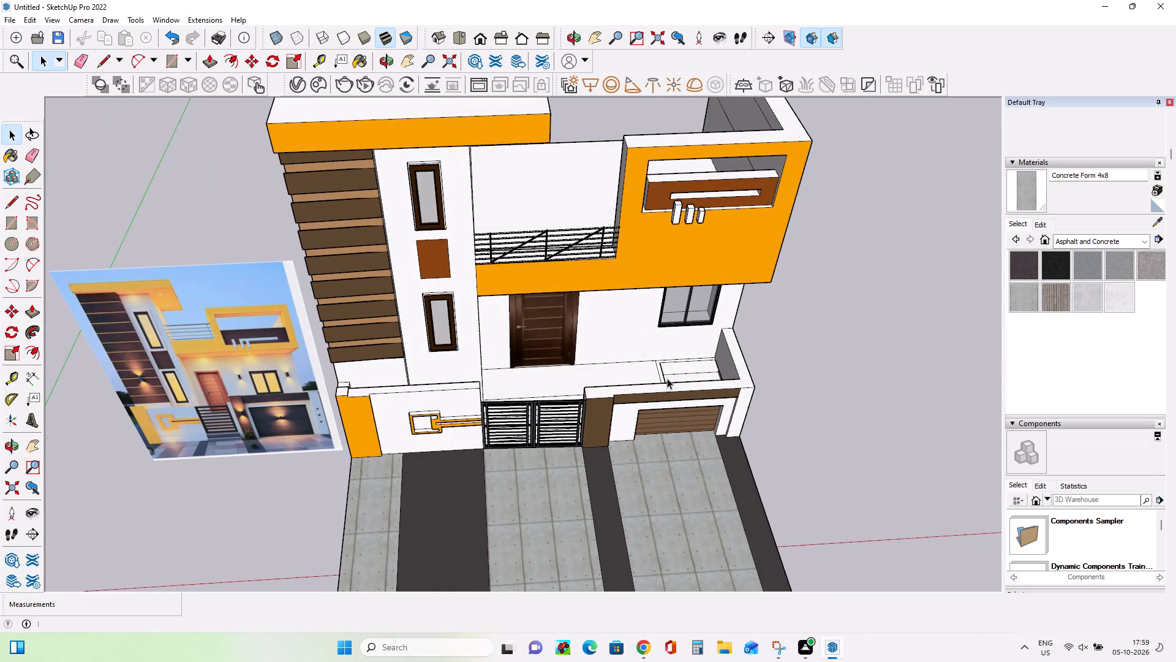
scroll(679, 381, up, 3)
middle_drag(677, 381, 639, 410)
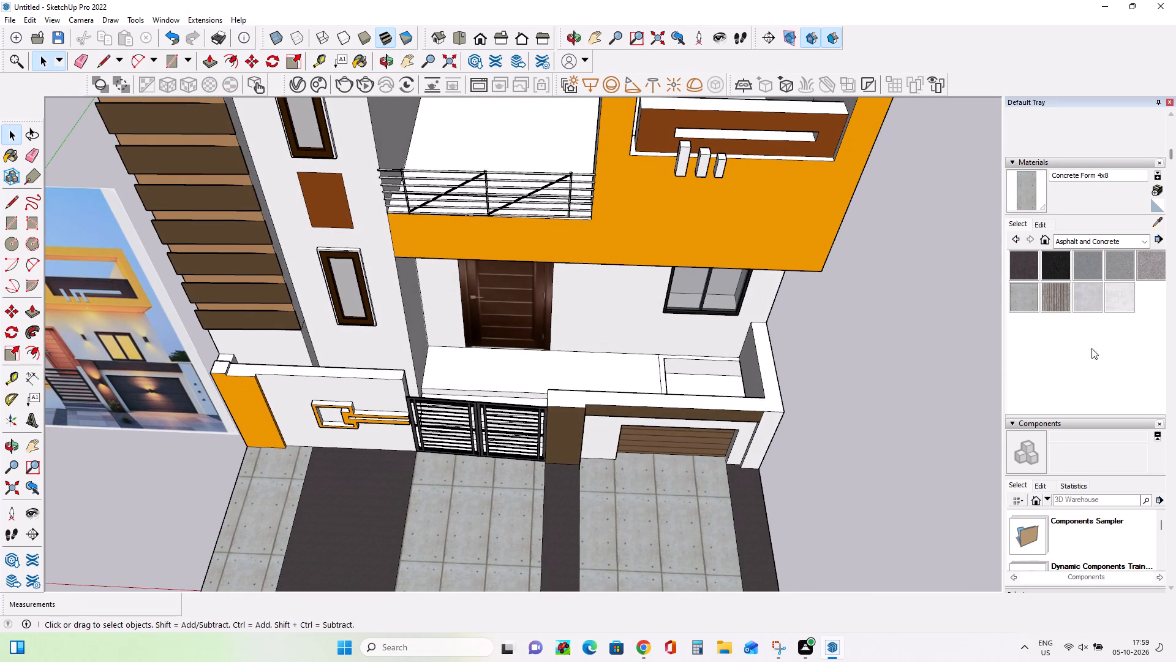
Switch to Chrome and search 3D Warehouse for "plants".
click(4, 14)
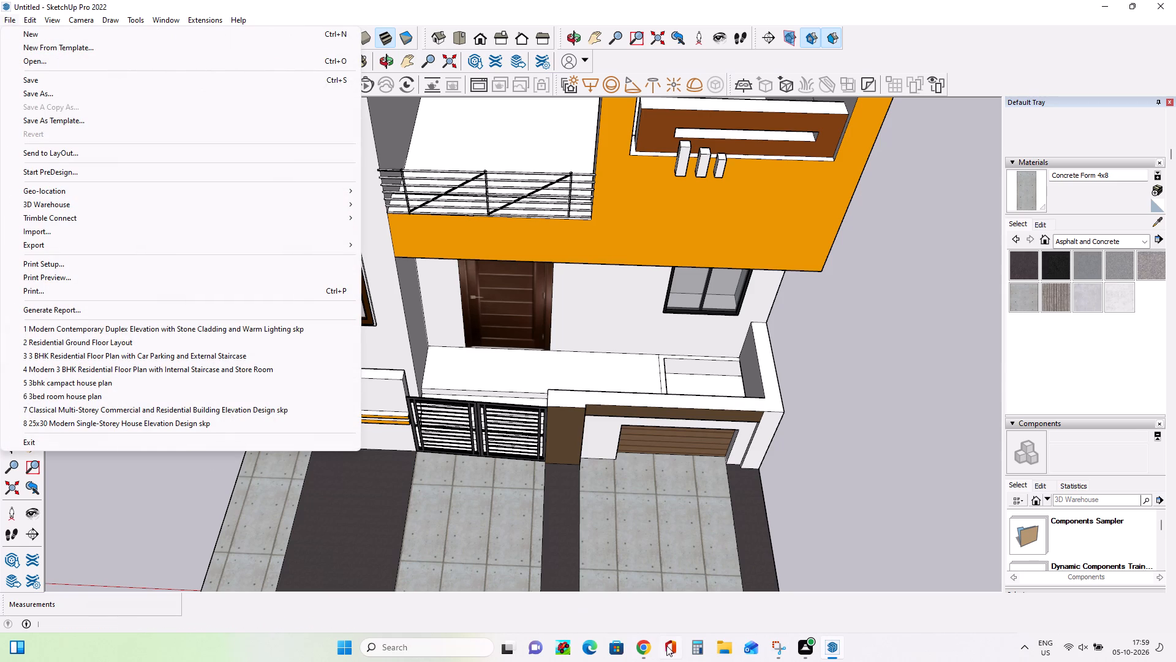
click(644, 650)
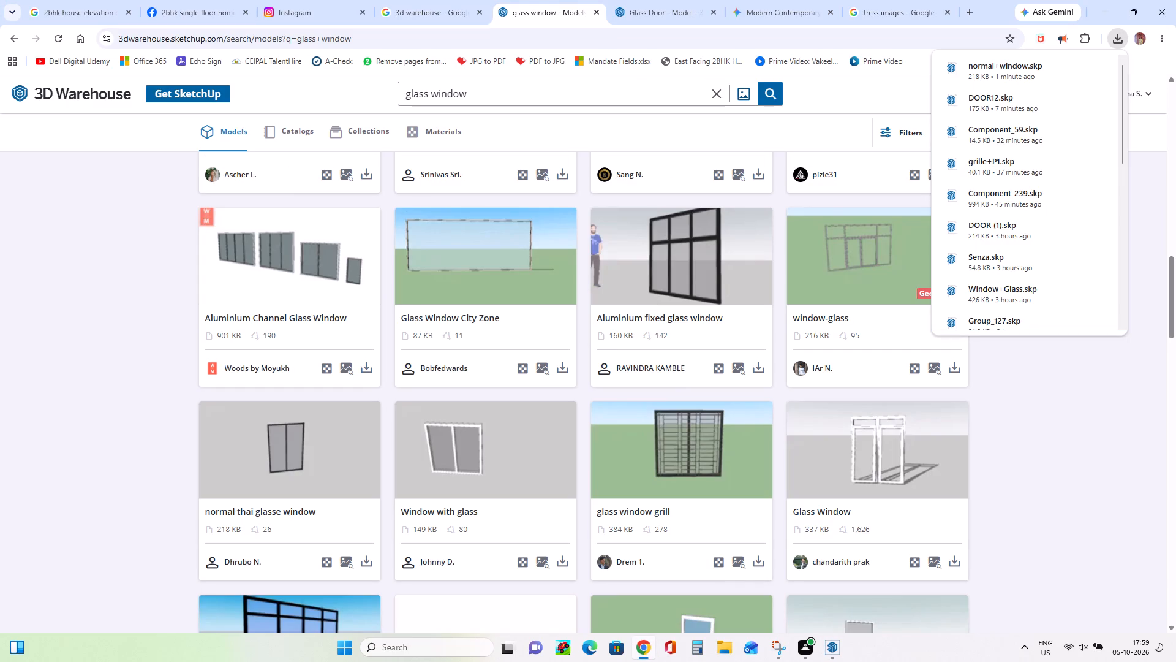
click(718, 96)
click(527, 97)
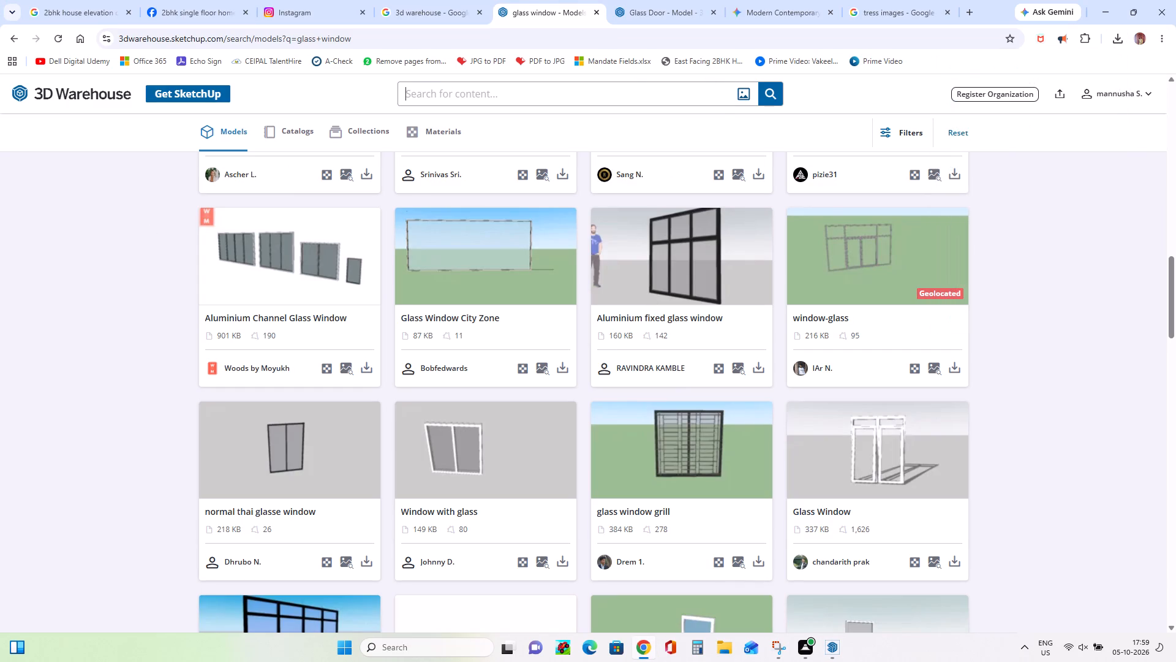
text(pl)
text(ants)
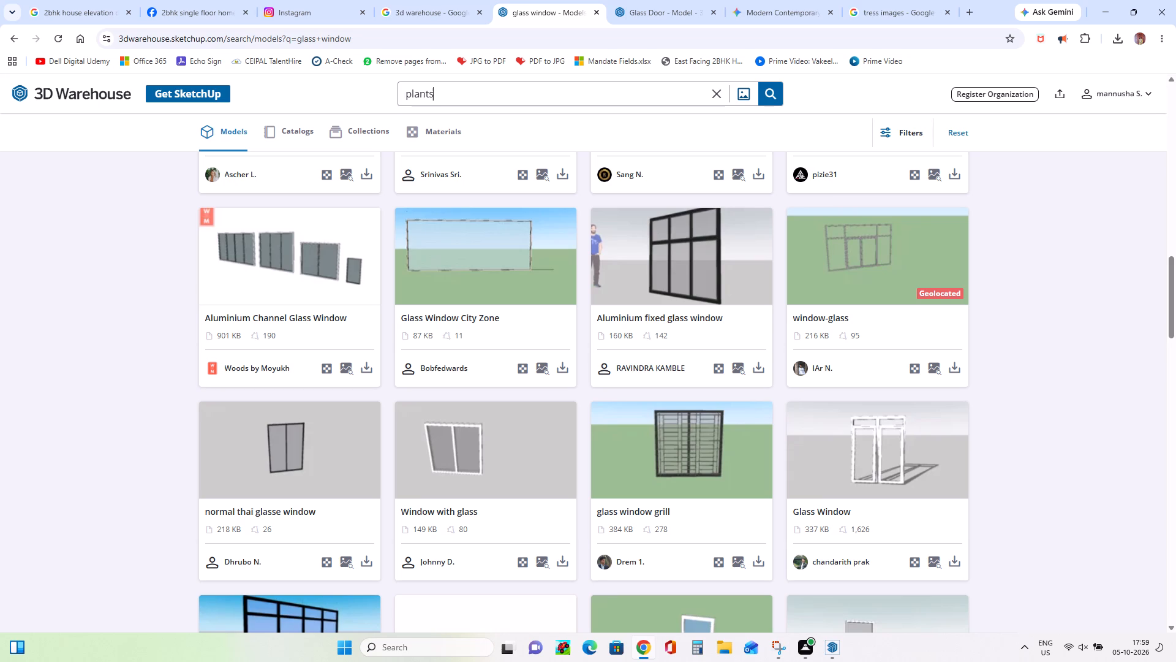
key(Return)
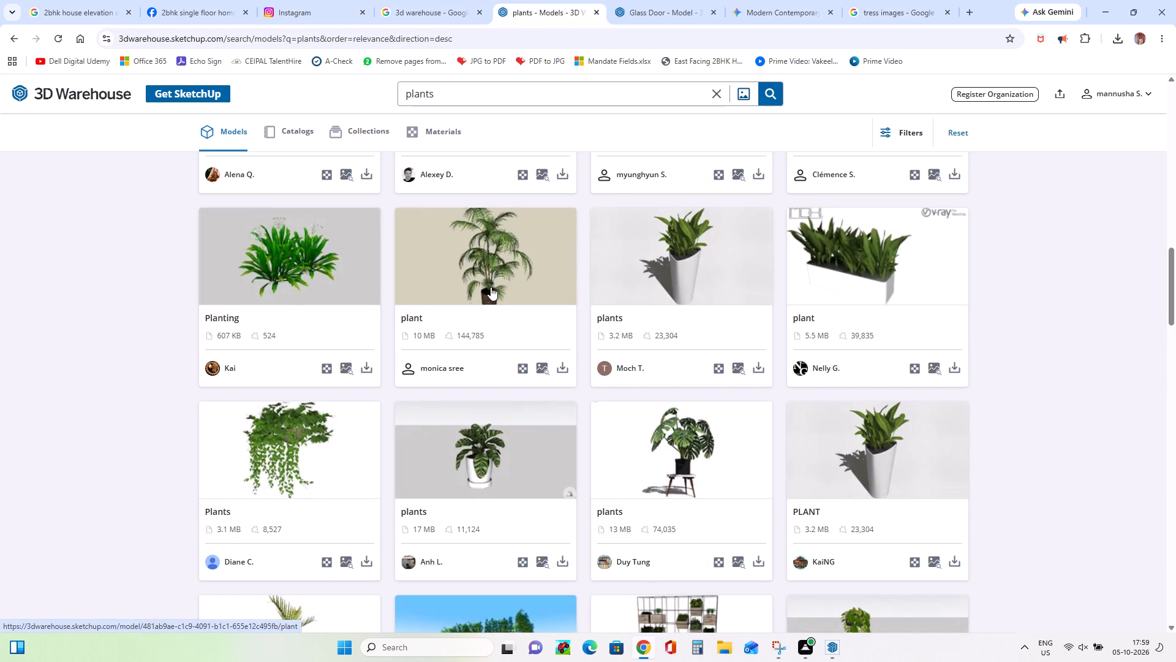
Download the 607 KB "Planting" model as a SketchUp file.
click(368, 365)
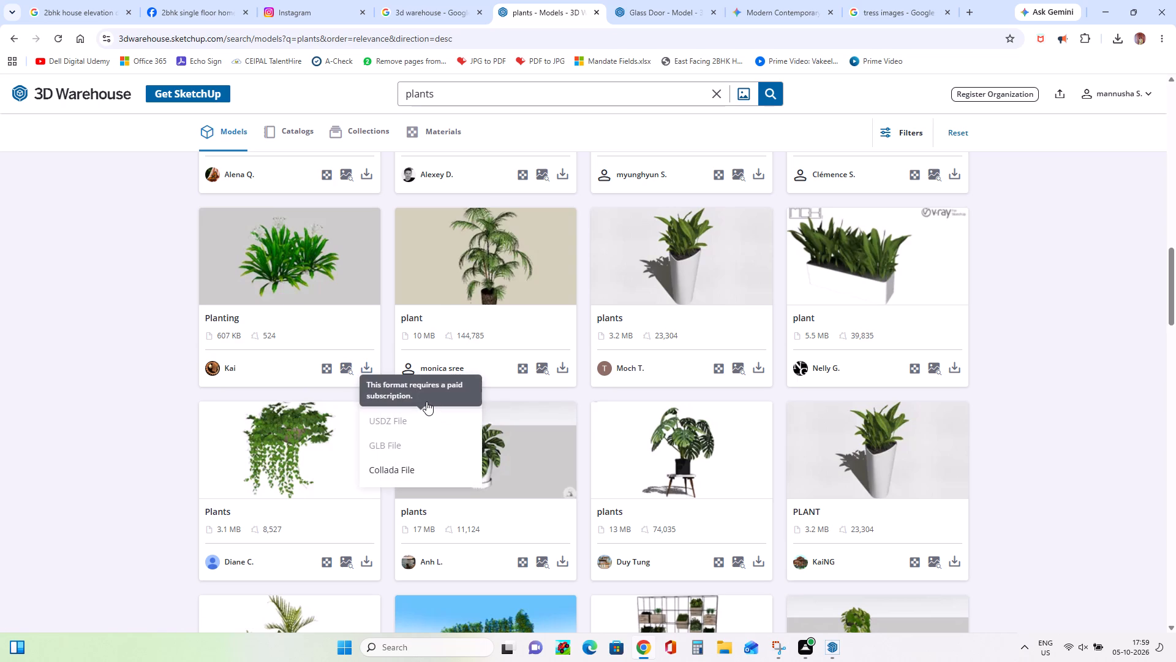
click(426, 401)
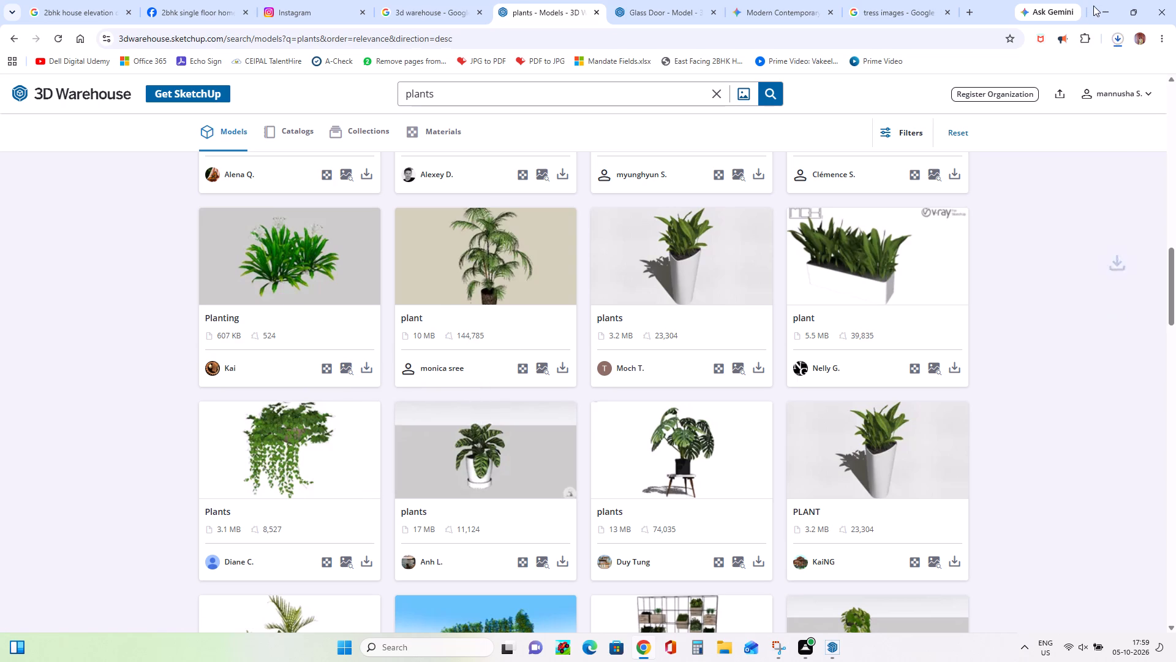
Return to SketchUp, import Planting+101 from Downloads and place it in the planter recess below the window.
click(1098, 6)
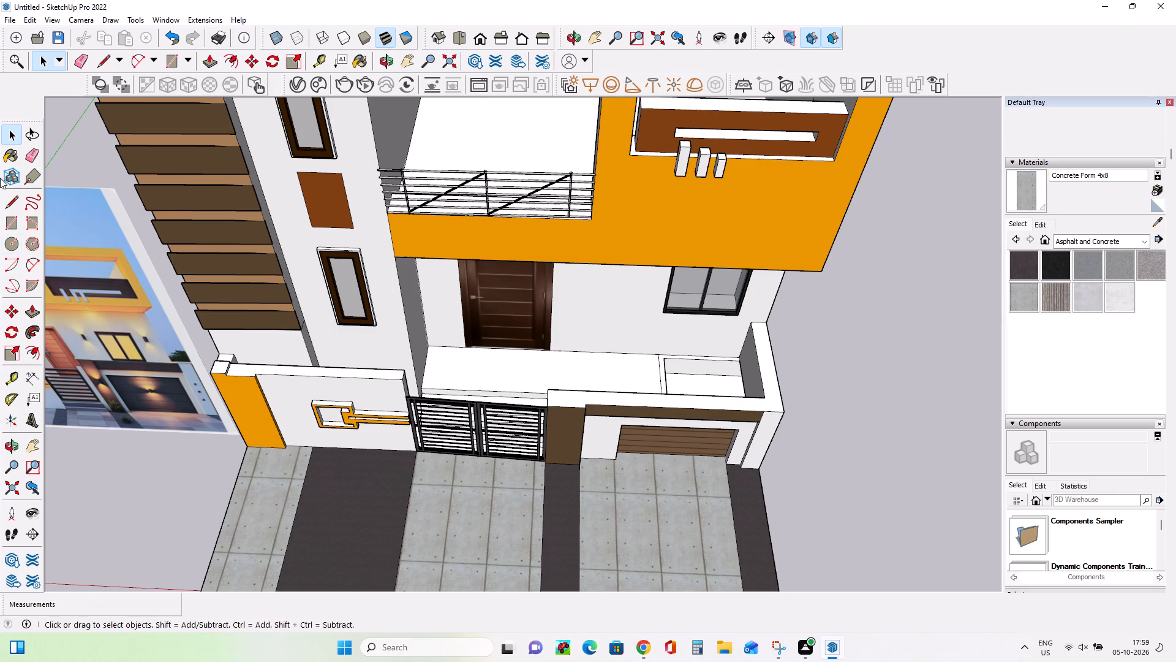
click(7, 18)
click(49, 233)
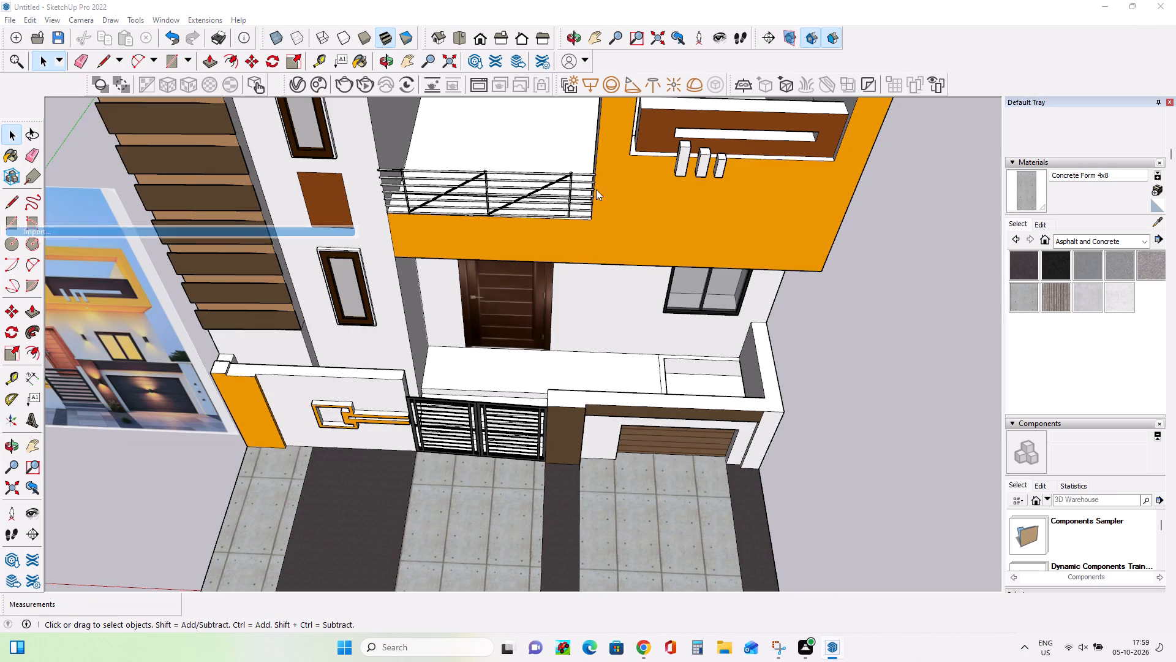
click(527, 276)
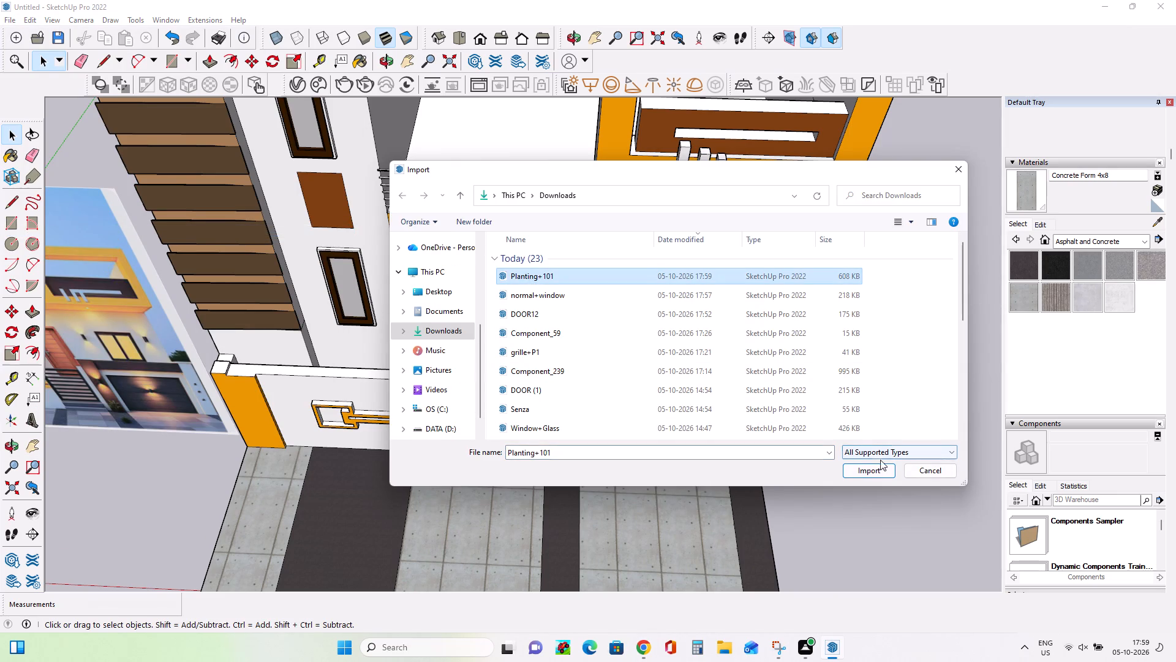
click(864, 471)
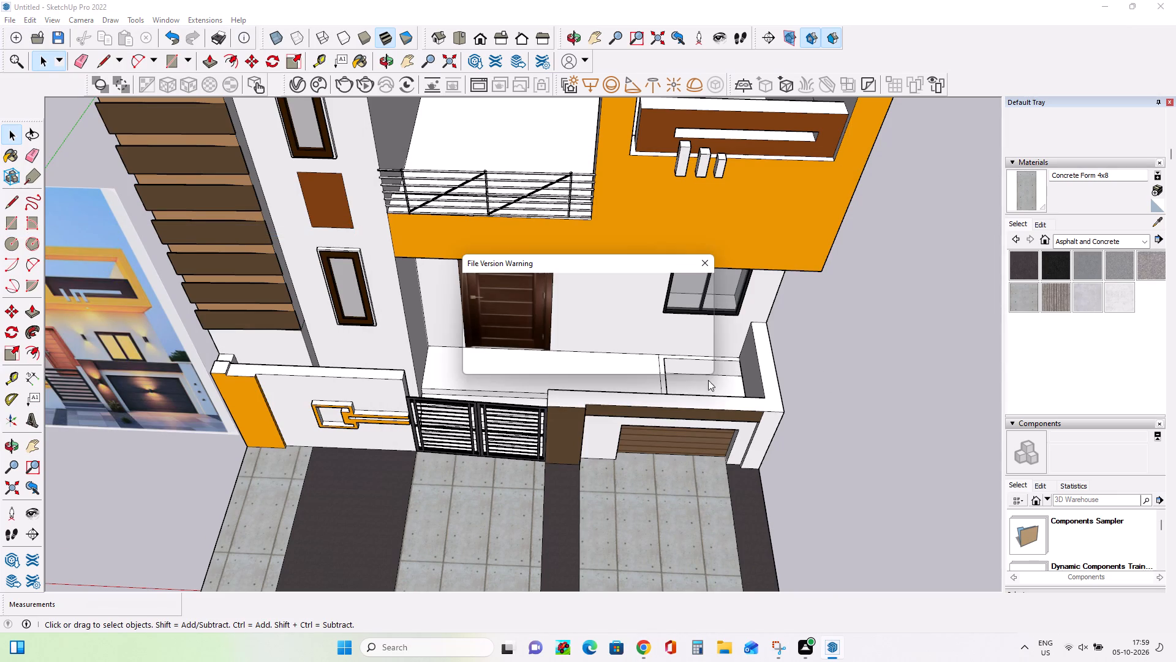
click(685, 357)
click(703, 389)
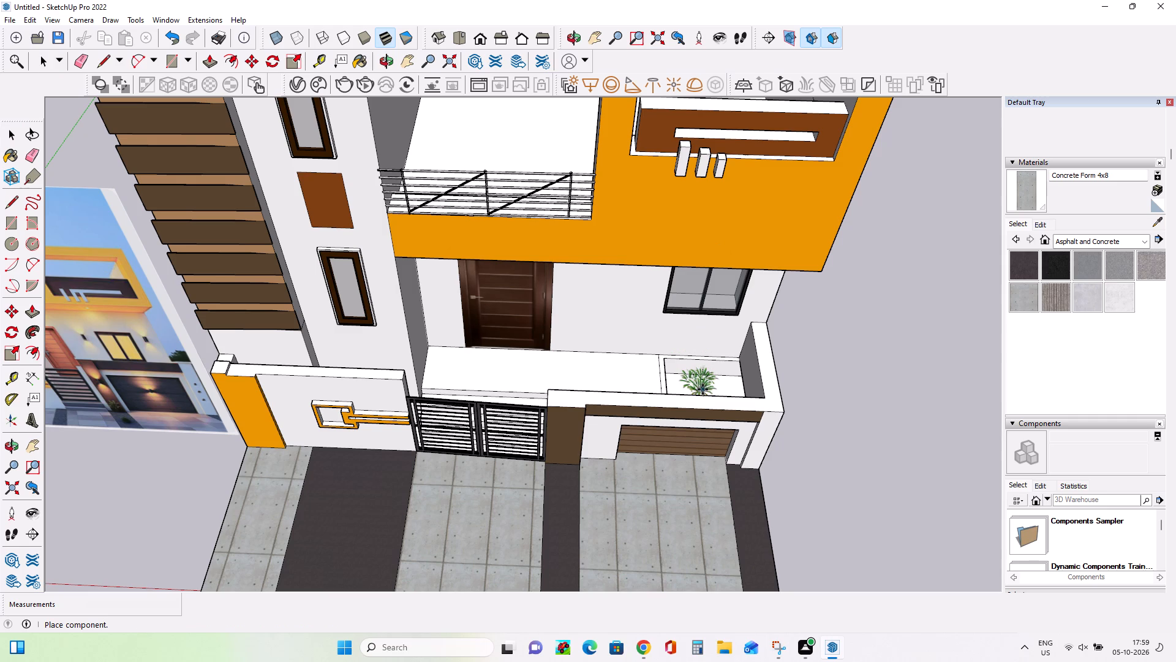
Scale the plant along the red axis by 1.44 from its door-side face to reach the planter's inner wall.
scroll(673, 383, up, 15)
middle_drag(709, 414, 712, 425)
click(7, 357)
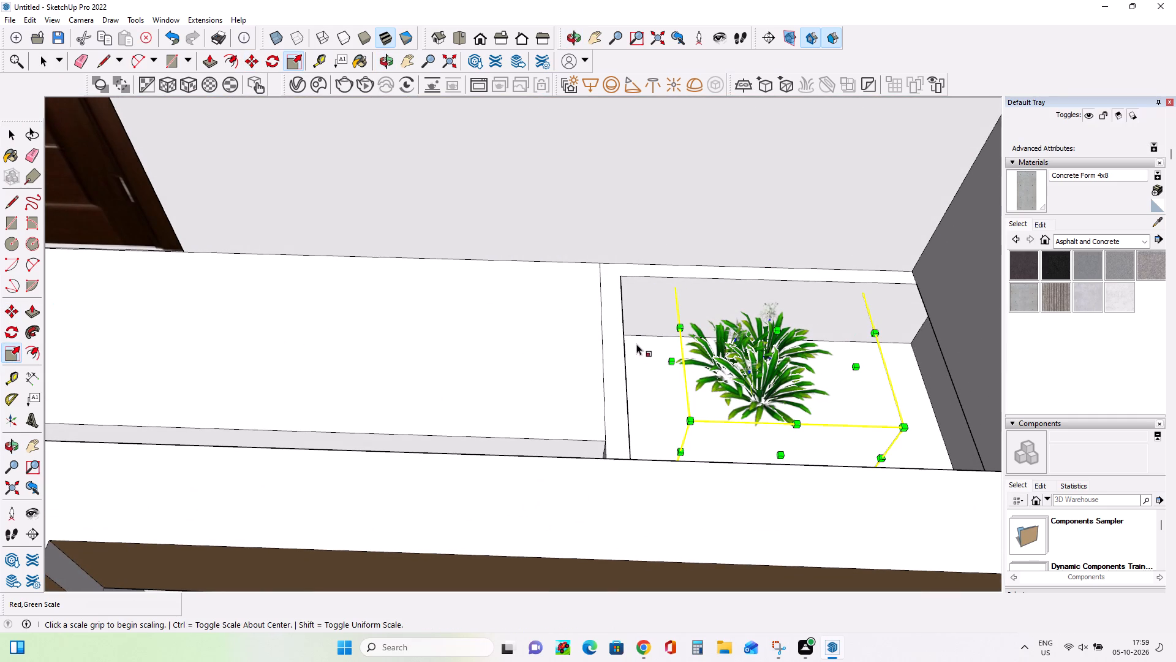
click(668, 359)
click(590, 375)
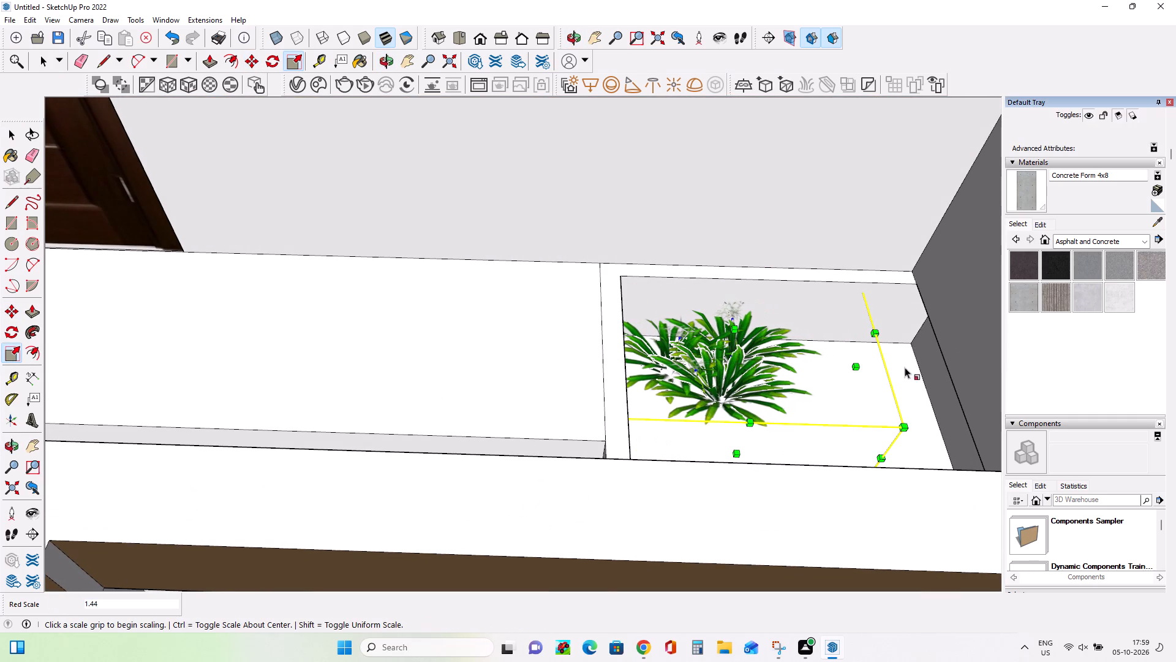
Stretch the plant along the red axis from its opposite face so the foliage reaches the planter's outer side wall.
drag(852, 366, 958, 357)
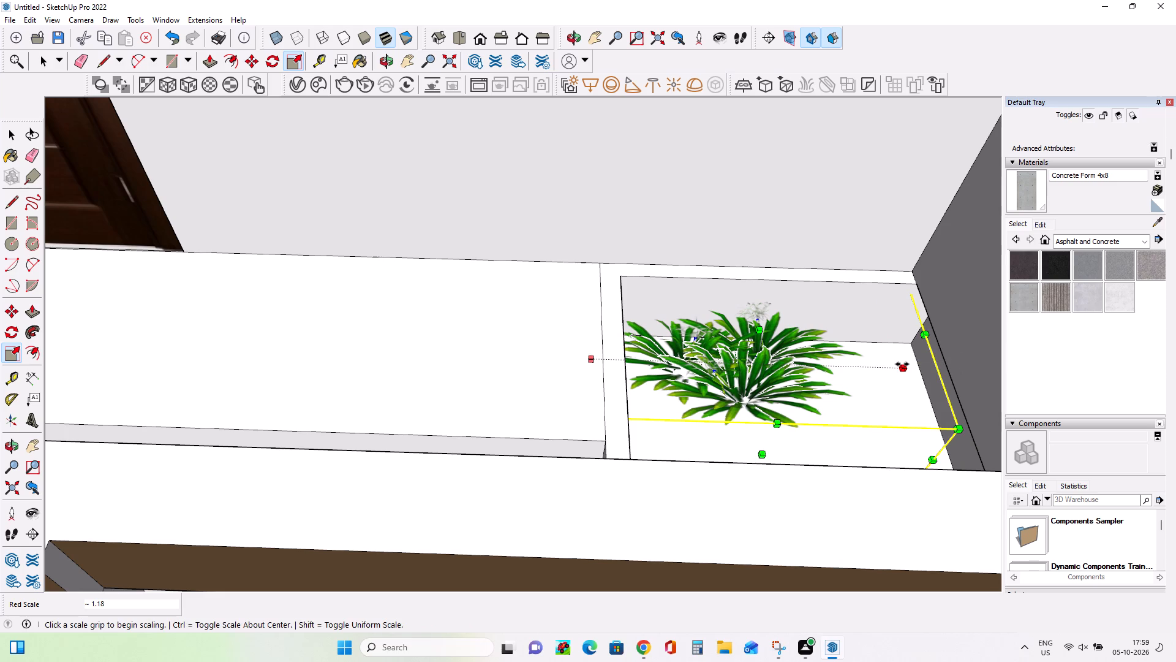
drag(902, 364, 919, 360)
drag(933, 359, 948, 356)
drag(980, 352, 1005, 352)
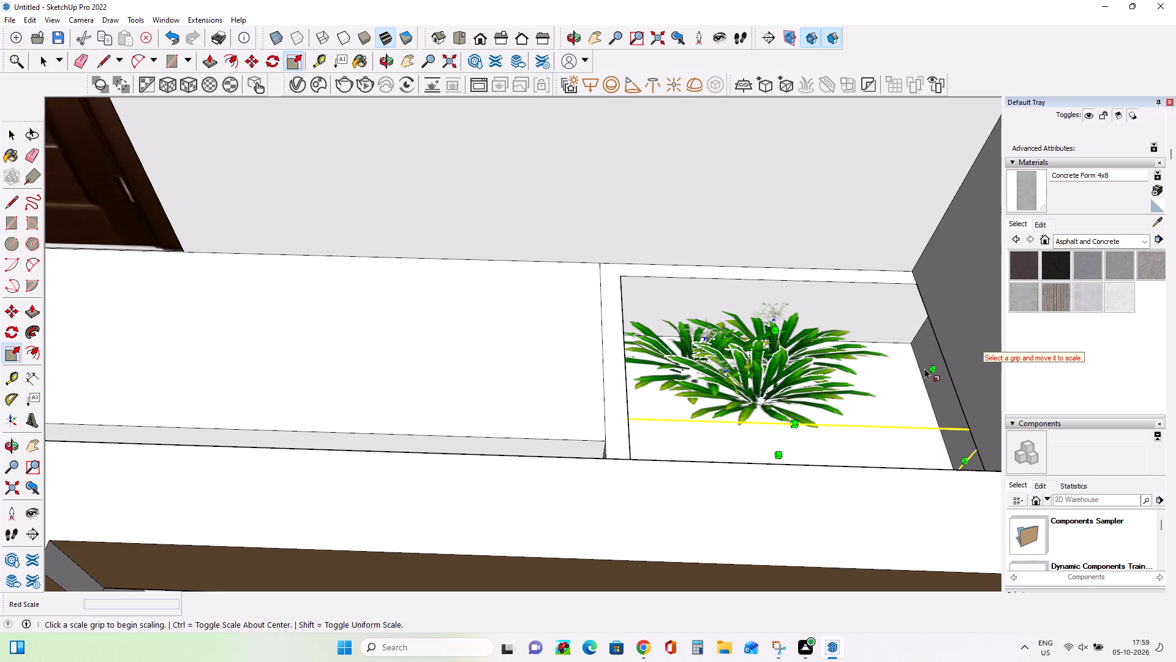
drag(931, 368, 1061, 370)
click(1061, 370)
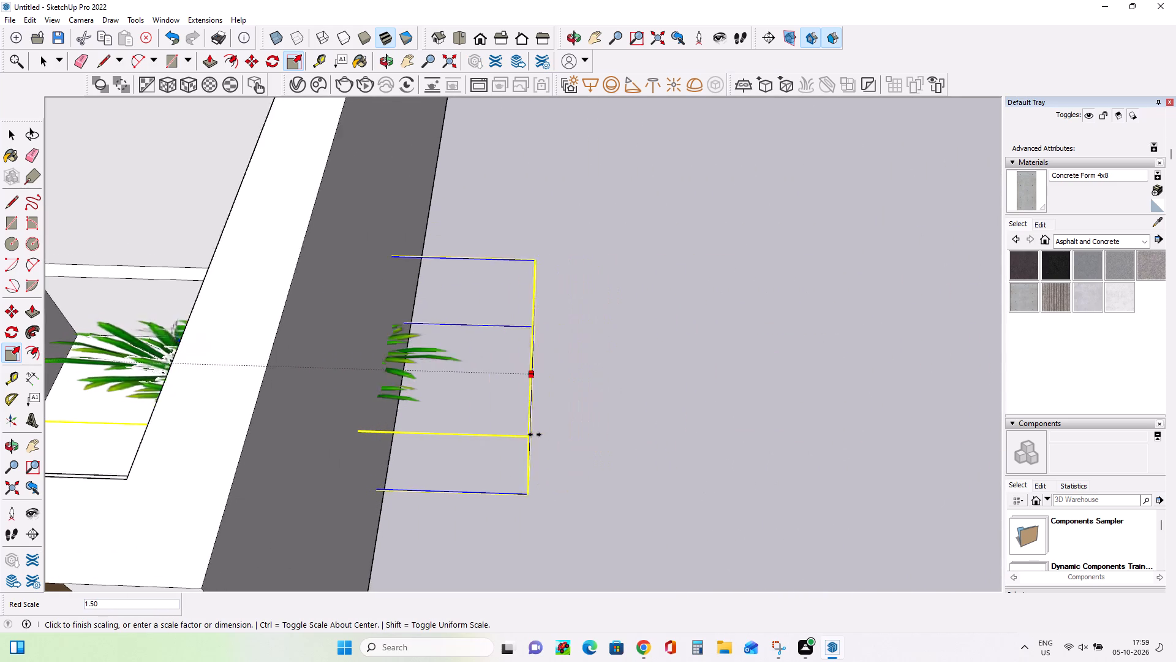
click(128, 360)
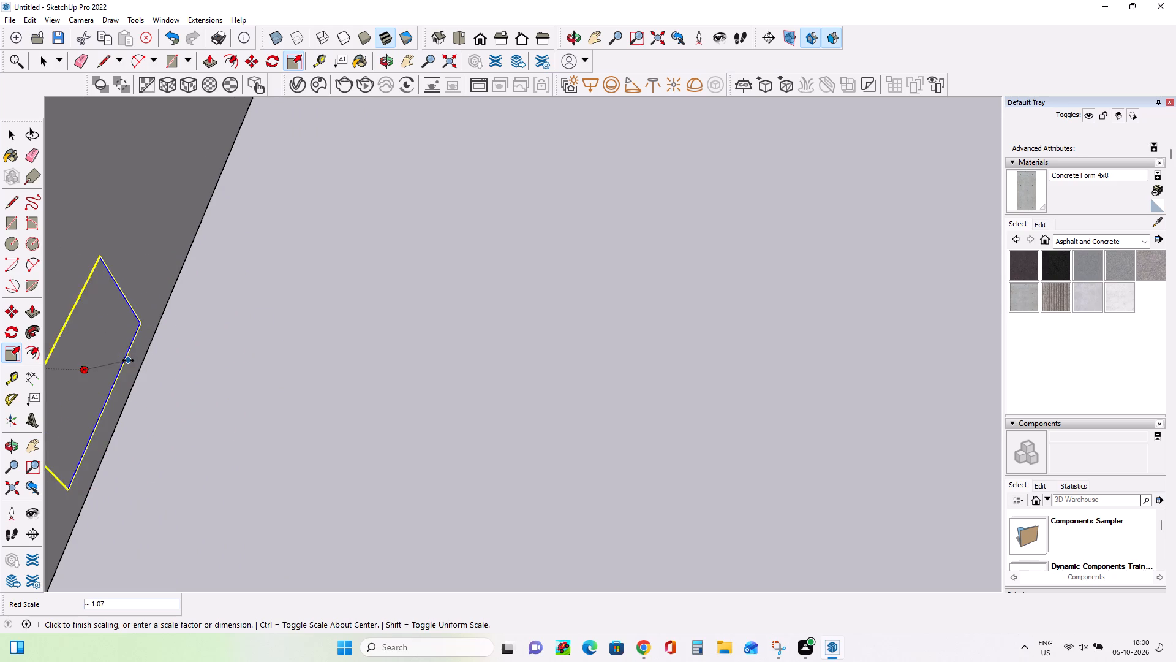
Scale the plant along the green axis by about 1.39 so the foliage reaches towards the planter's front wall.
scroll(316, 388, down, 4)
scroll(377, 383, down, 5)
middle_drag(85, 401, 349, 437)
click(34, 447)
drag(98, 460, 266, 238)
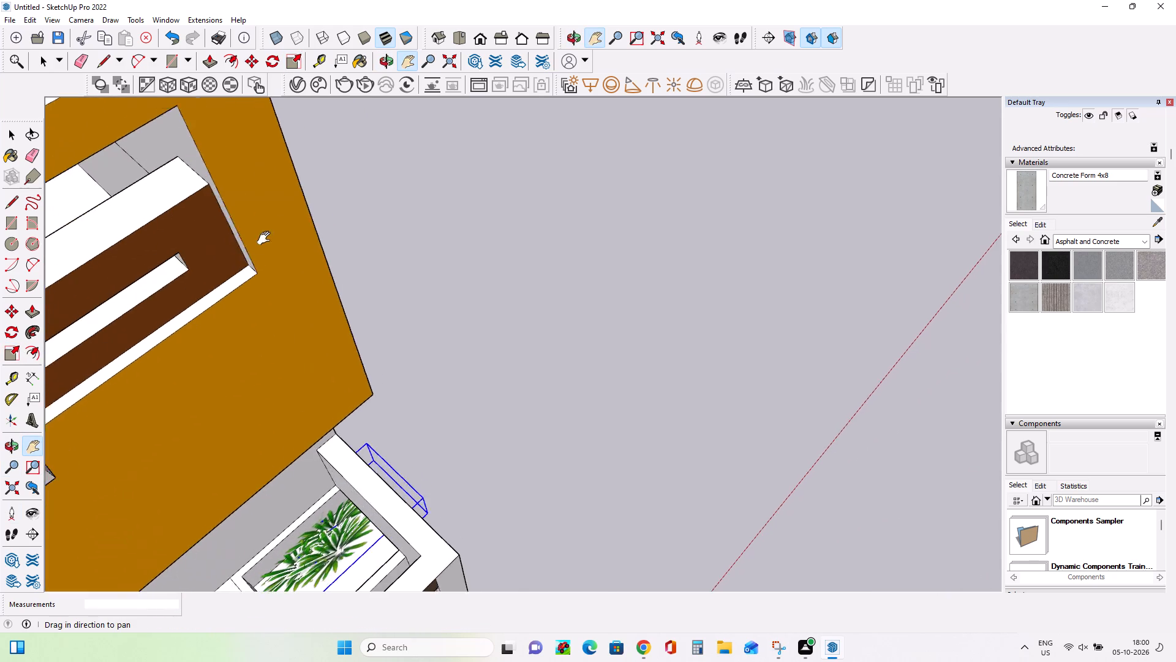
drag(266, 238, 436, 98)
middle_drag(575, 531, 402, 485)
scroll(451, 456, up, 6)
click(14, 361)
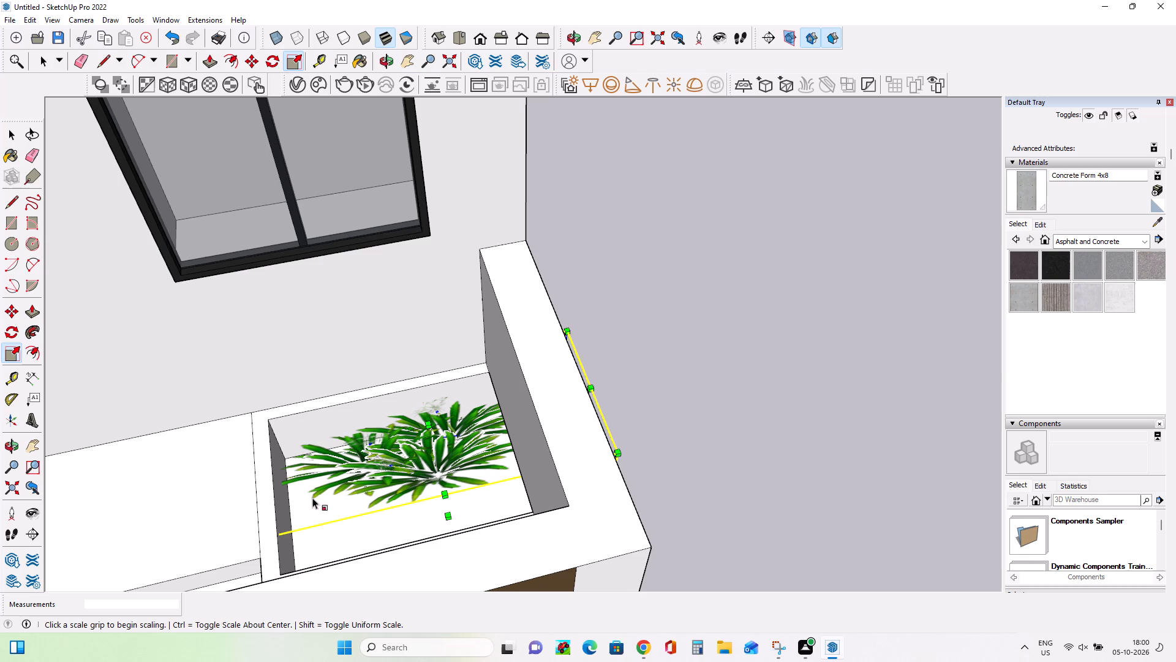
click(447, 518)
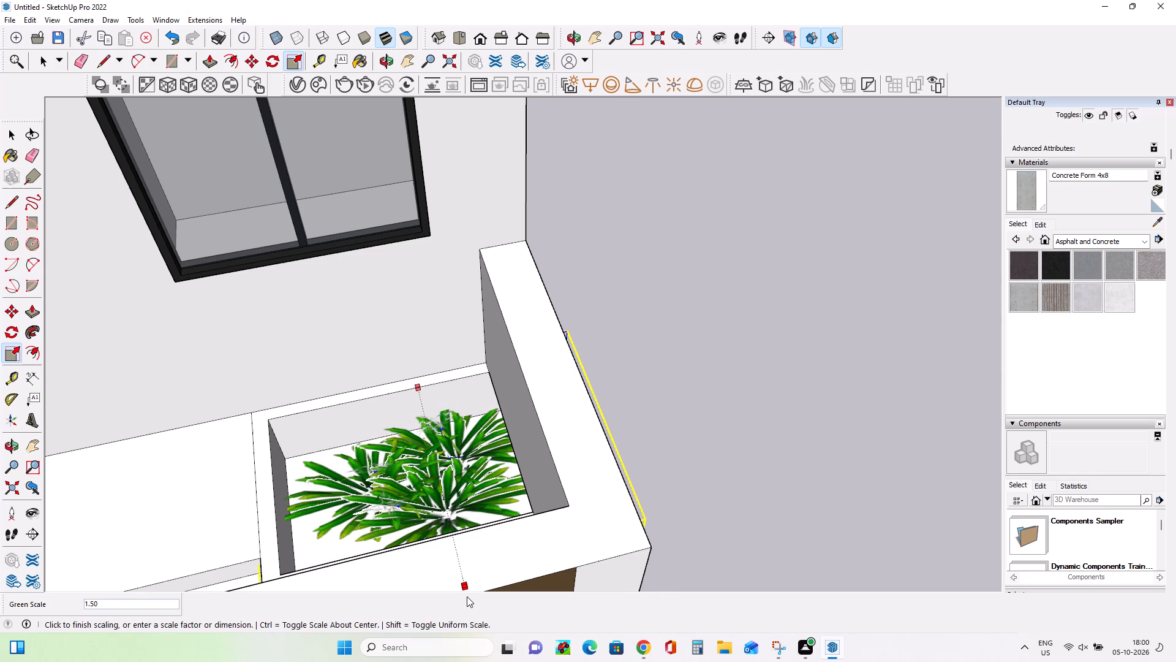
click(467, 596)
middle_drag(439, 530, 448, 569)
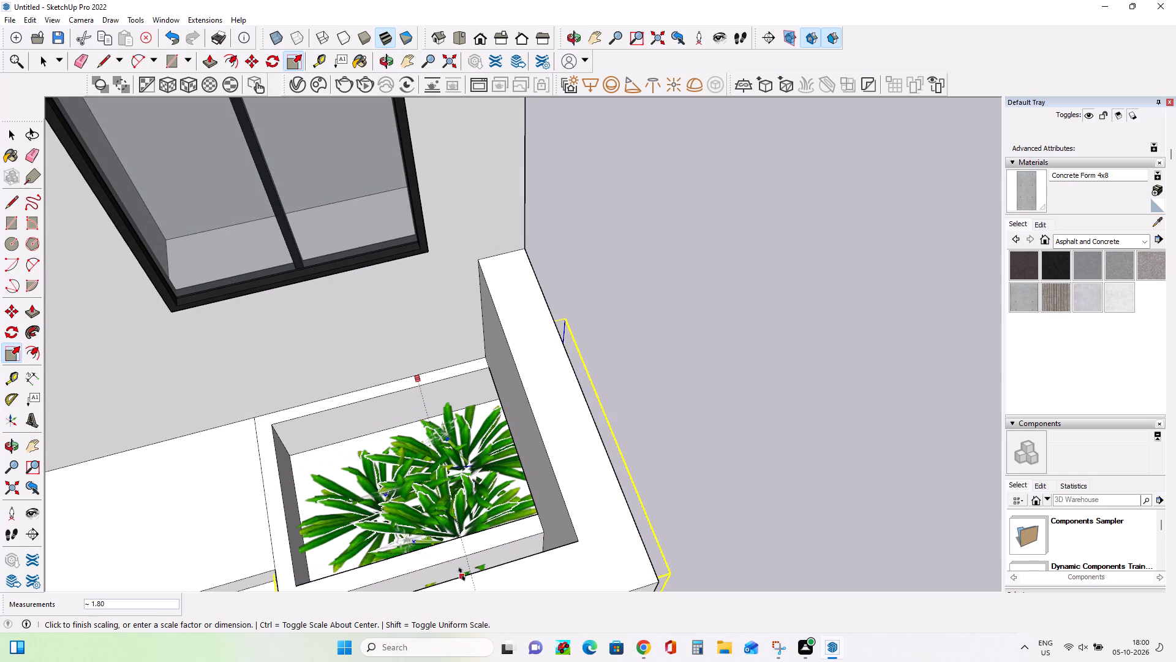
click(454, 561)
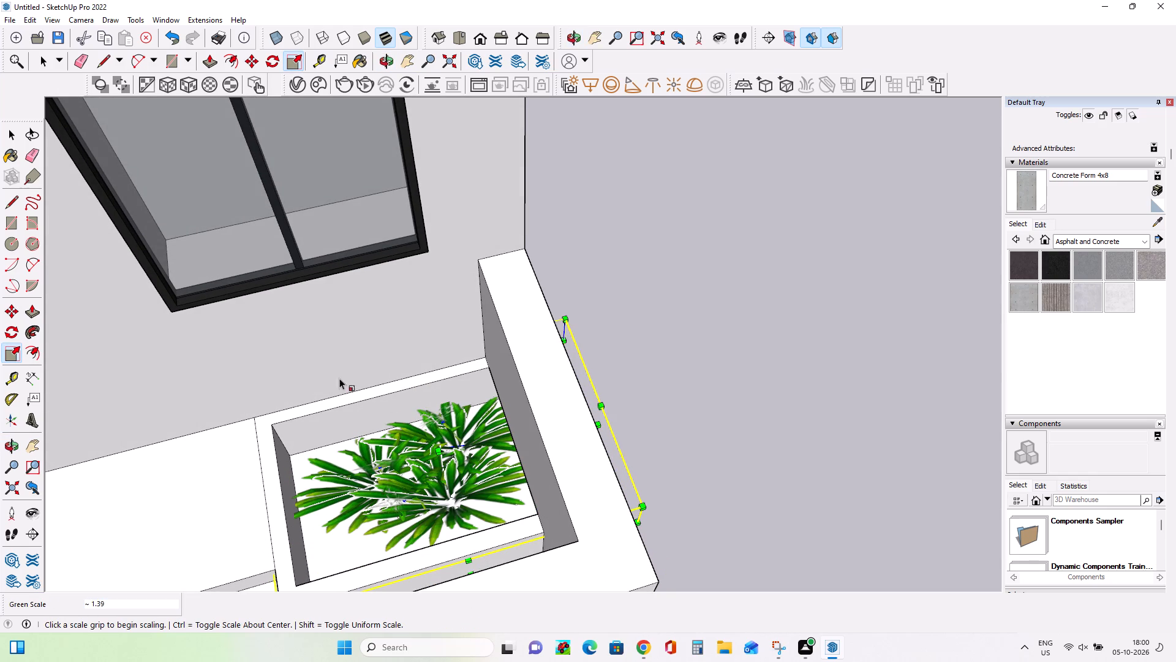
Copy the plant 2' 10" toward the planter's door-side wall and shift the copy about 6 7/16" to fill the gap.
click(12, 299)
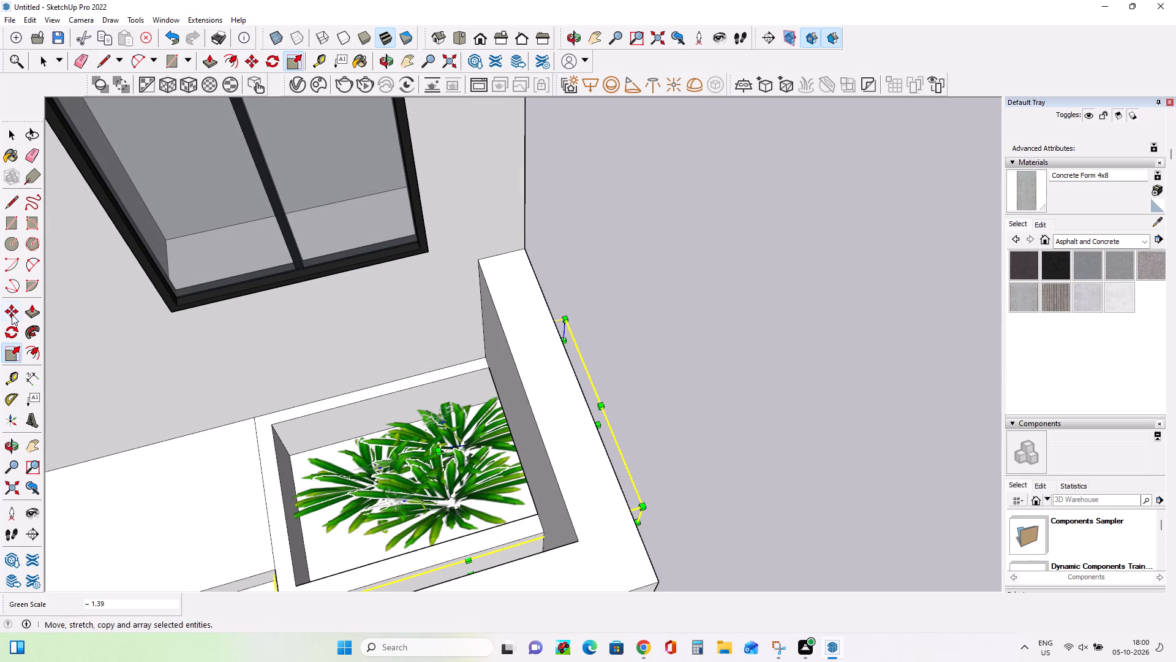
click(12, 314)
click(438, 537)
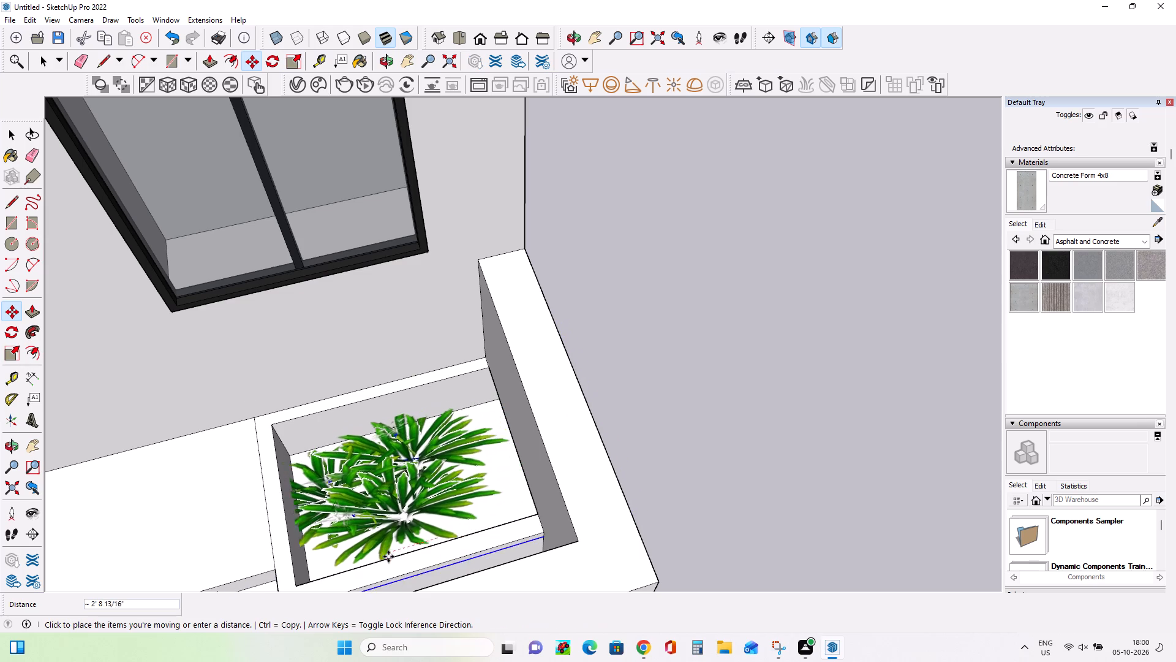
click(356, 560)
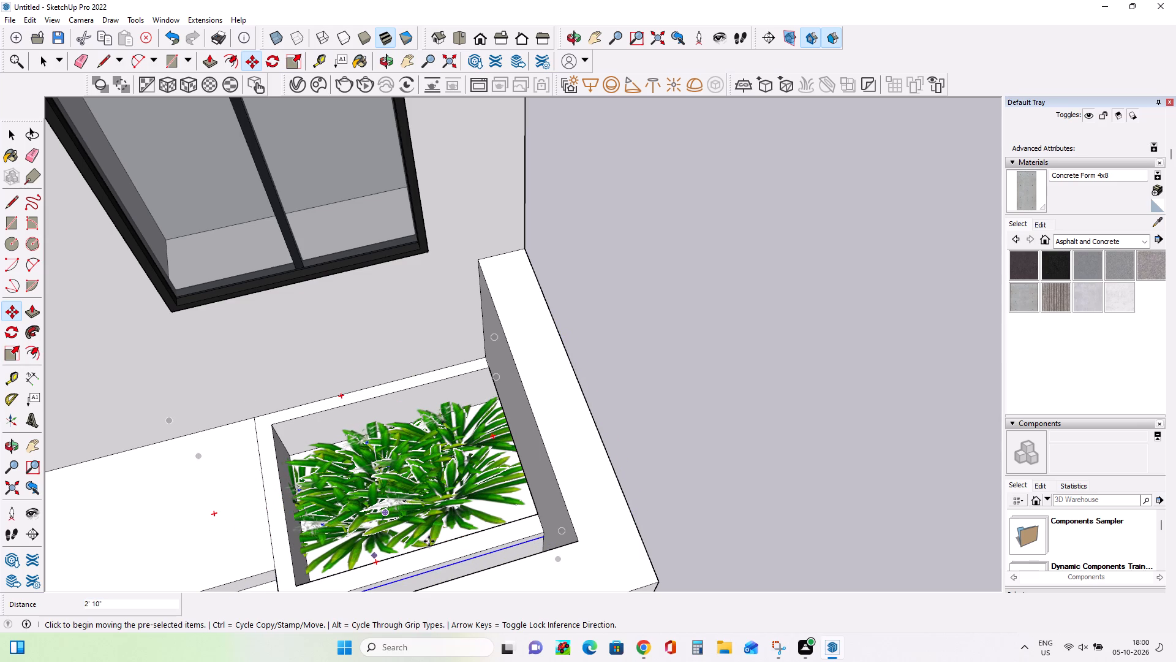
click(435, 527)
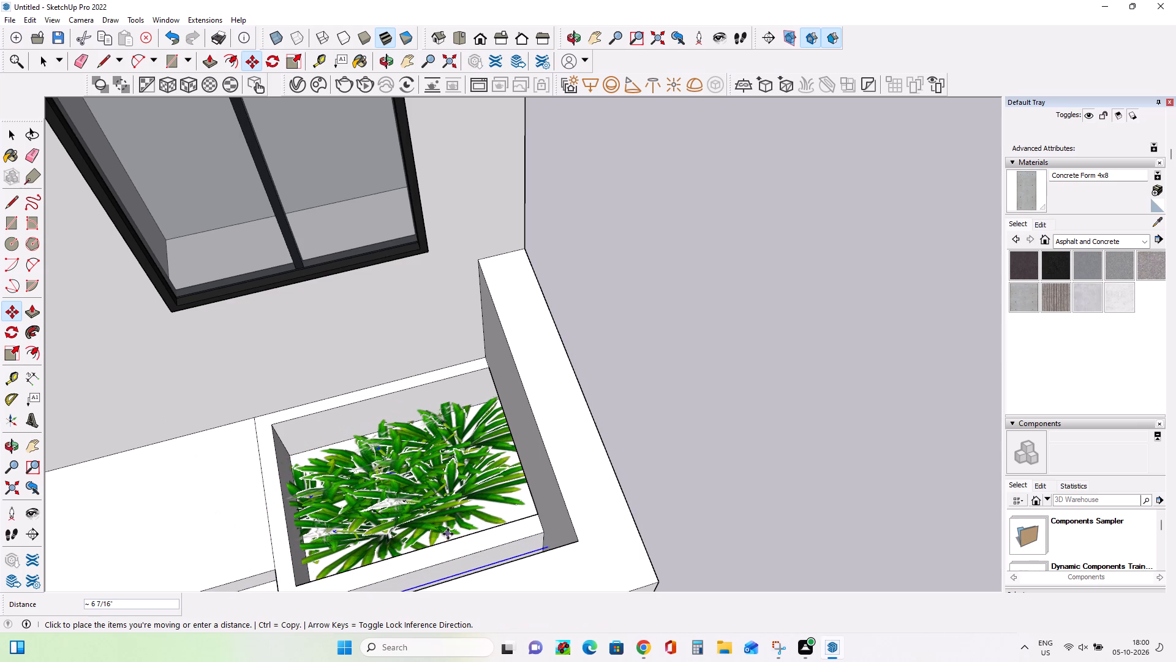
click(448, 534)
Place another copy of the plant about 4' 4 3/4" toward the planter's outer side wall and clear the selection.
click(483, 522)
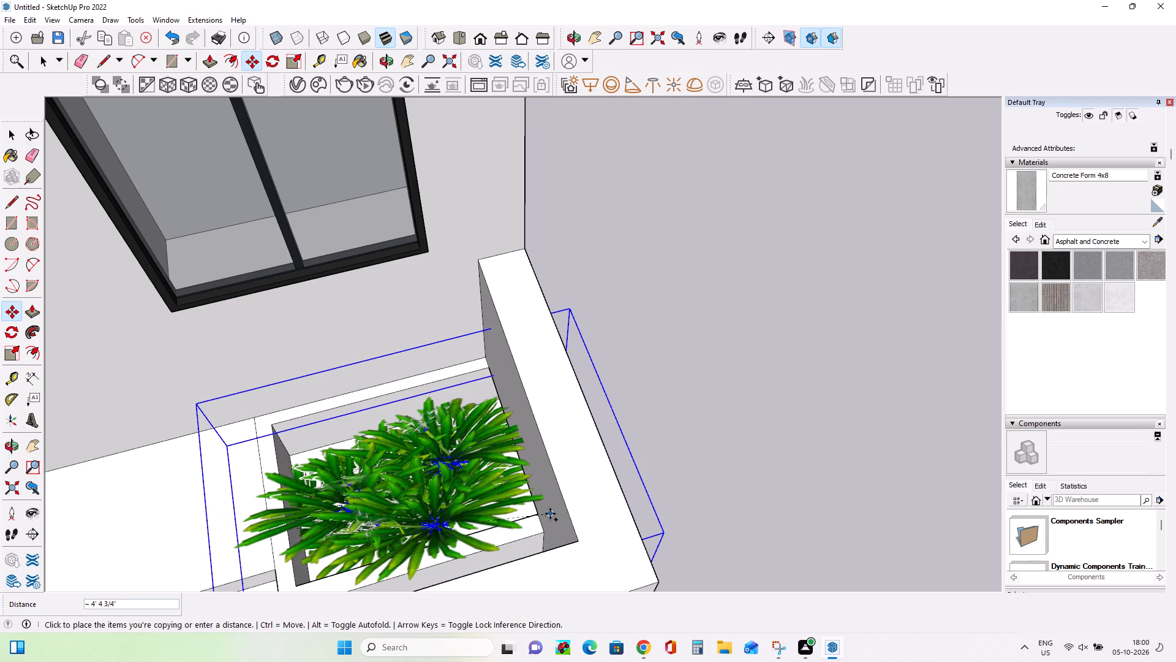
click(551, 513)
middle_drag(361, 535, 337, 459)
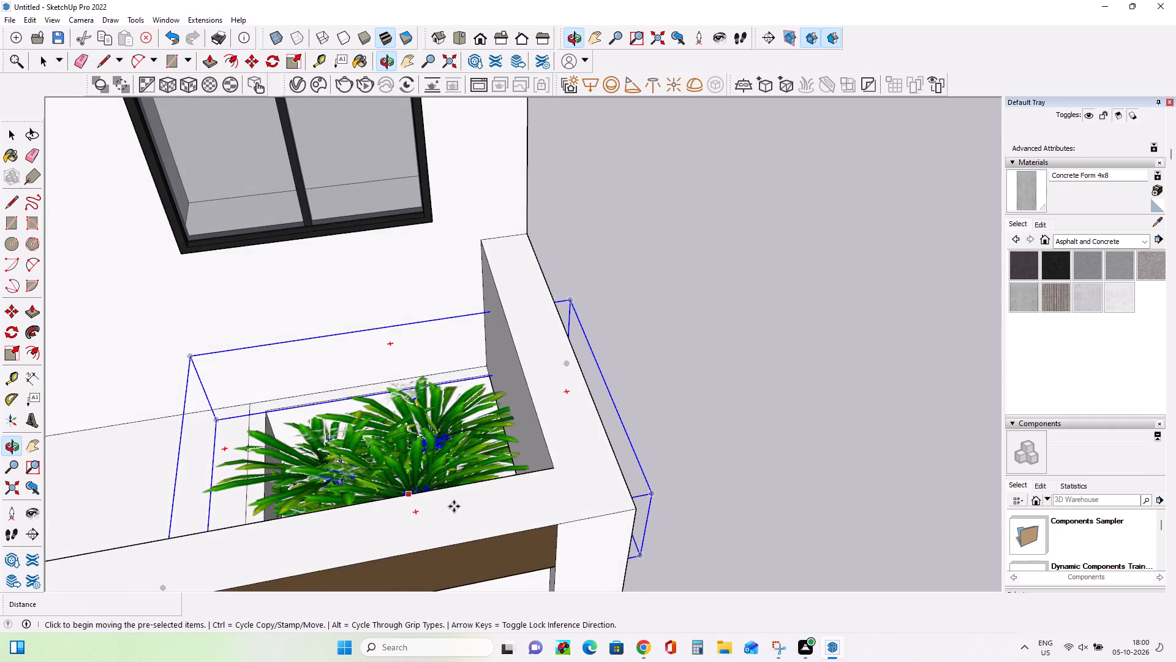
scroll(468, 501, down, 13)
middle_drag(472, 561, 472, 523)
scroll(472, 525, down, 3)
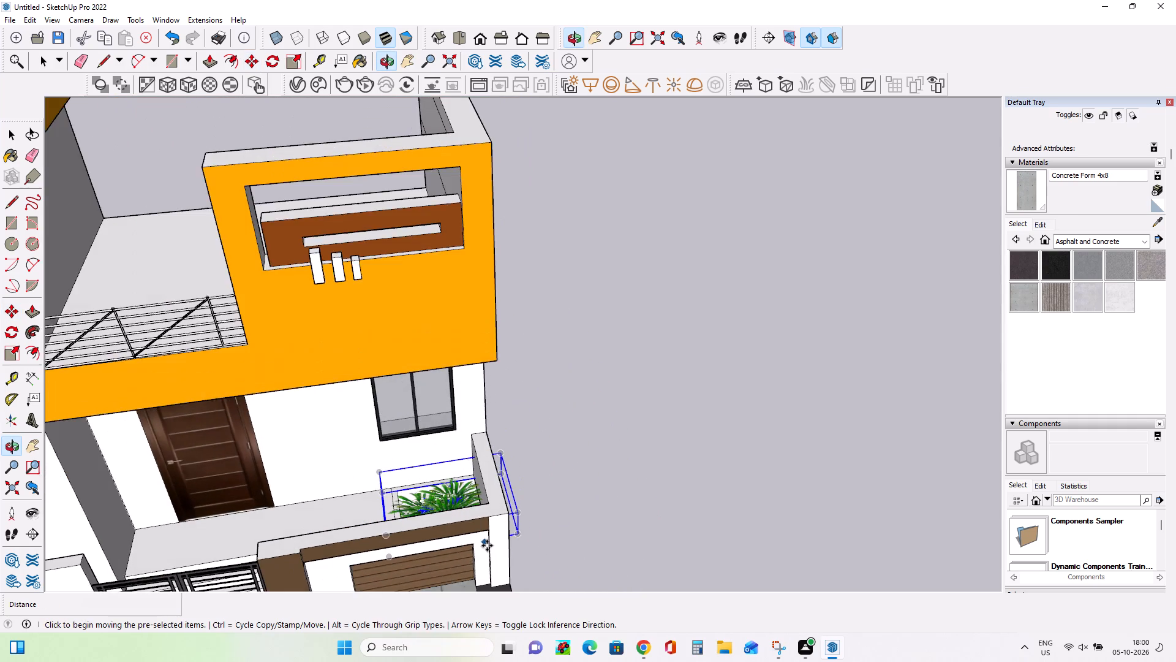
scroll(505, 532, down, 8)
click(21, 139)
click(260, 207)
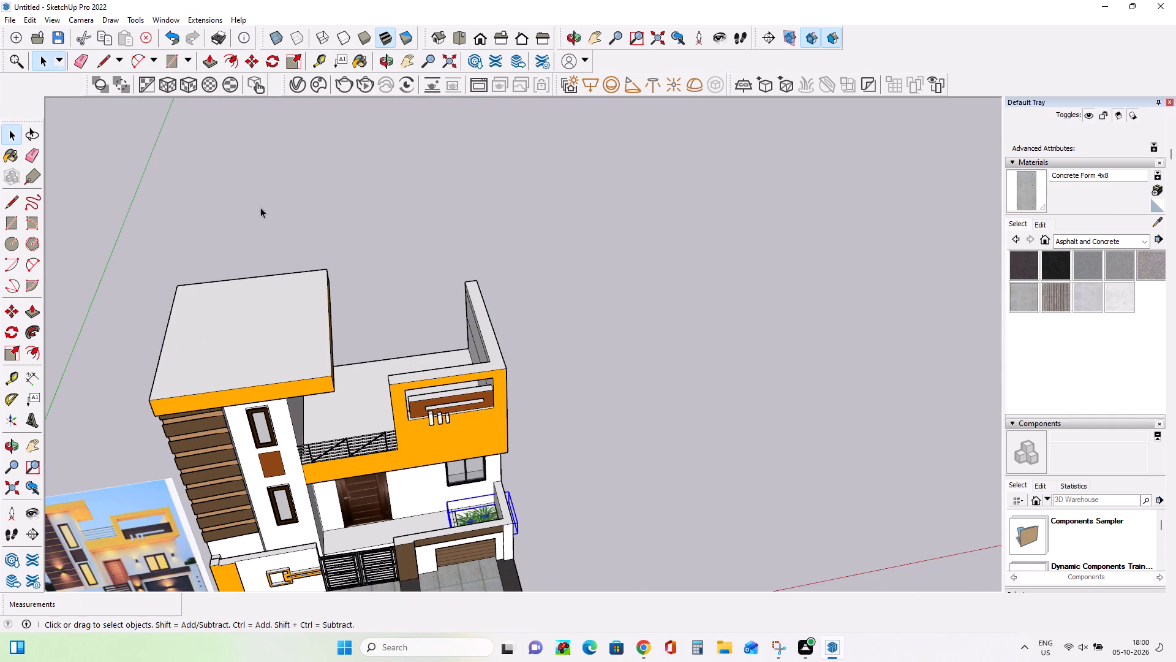
Examine the whole front elevation, with the filled planter, against the reference photo.
scroll(522, 477, down, 6)
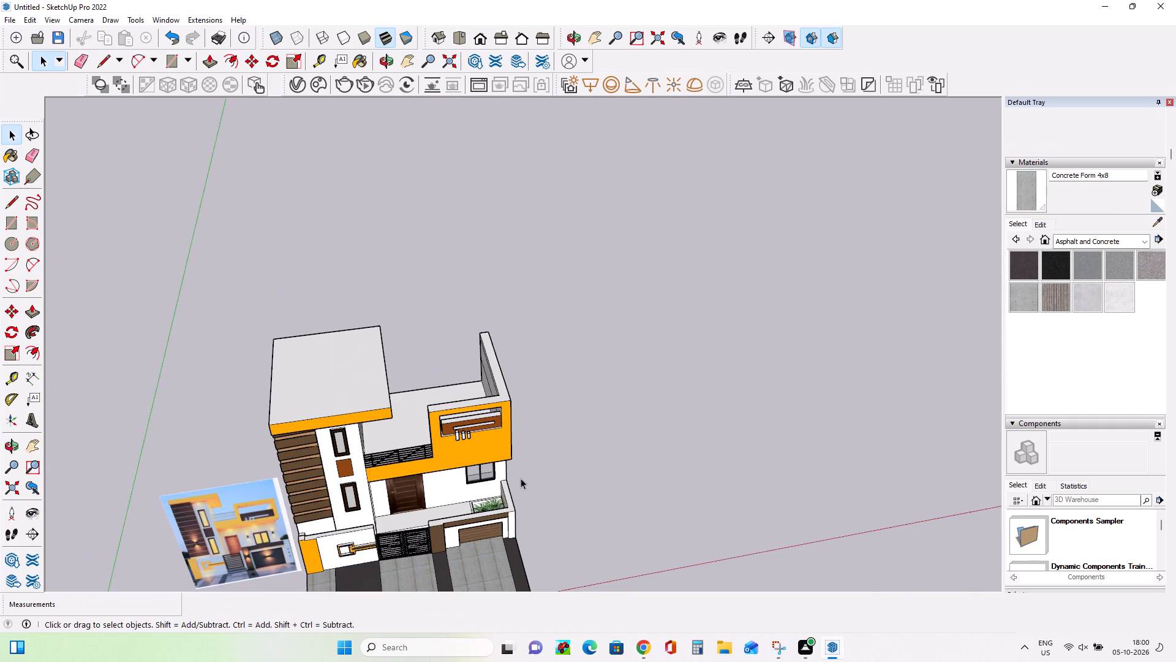
scroll(521, 478, down, 2)
middle_drag(481, 578, 477, 531)
scroll(409, 557, up, 7)
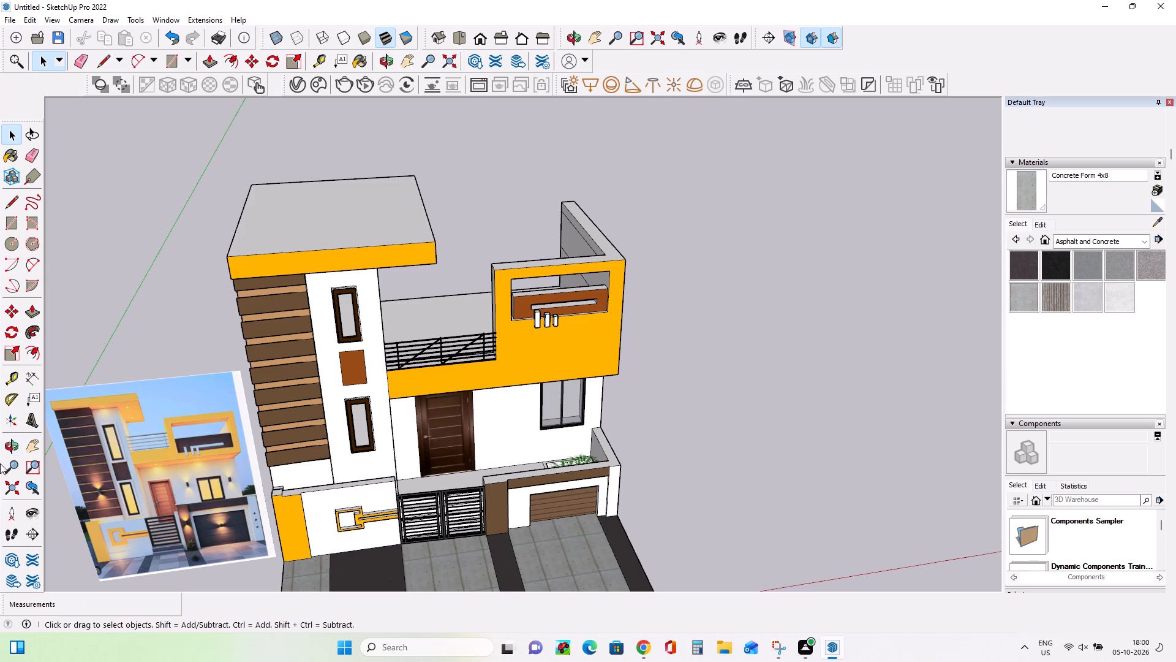
click(27, 447)
drag(361, 508, 339, 388)
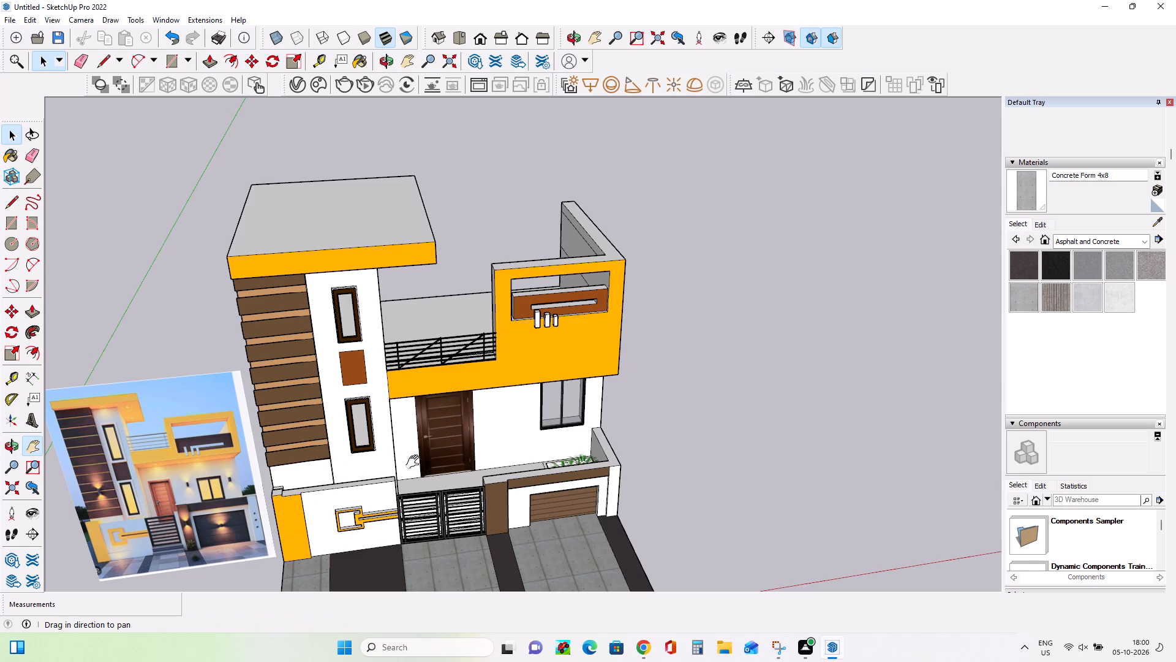
drag(420, 461, 424, 484)
middle_drag(519, 504, 521, 468)
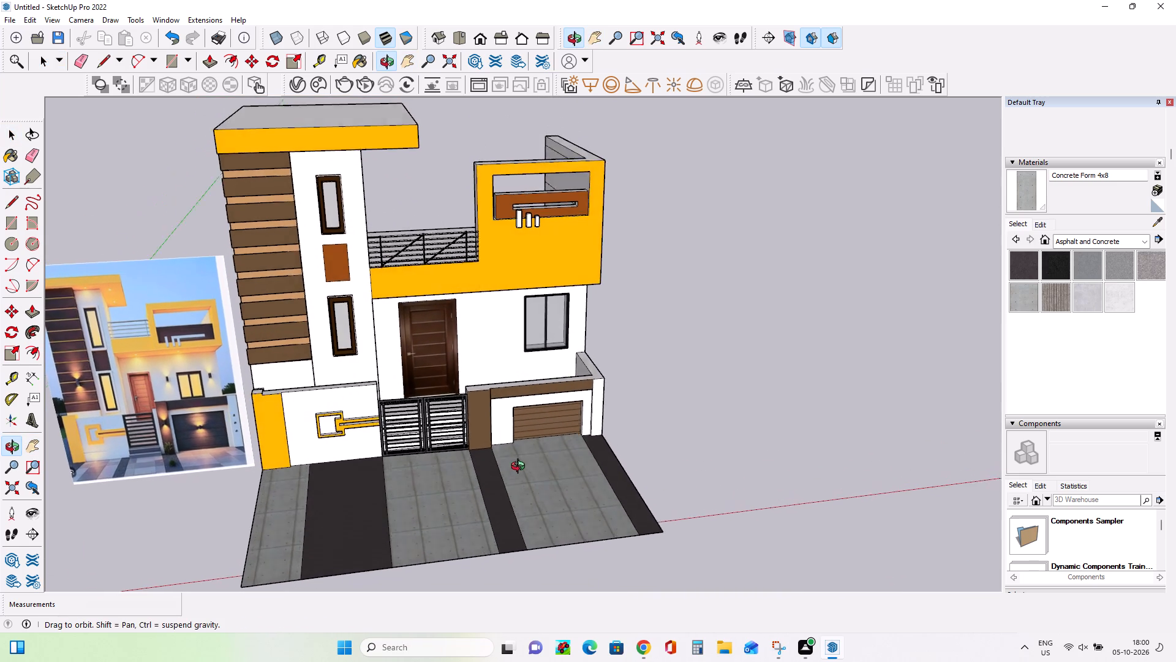
middle_drag(521, 468, 527, 444)
Draw a vertical rectangle about 15' 6 1/2" by 3' 1 1/4" on the terrace side wall's inner face, at its rear end.
middle_drag(648, 481, 85, 502)
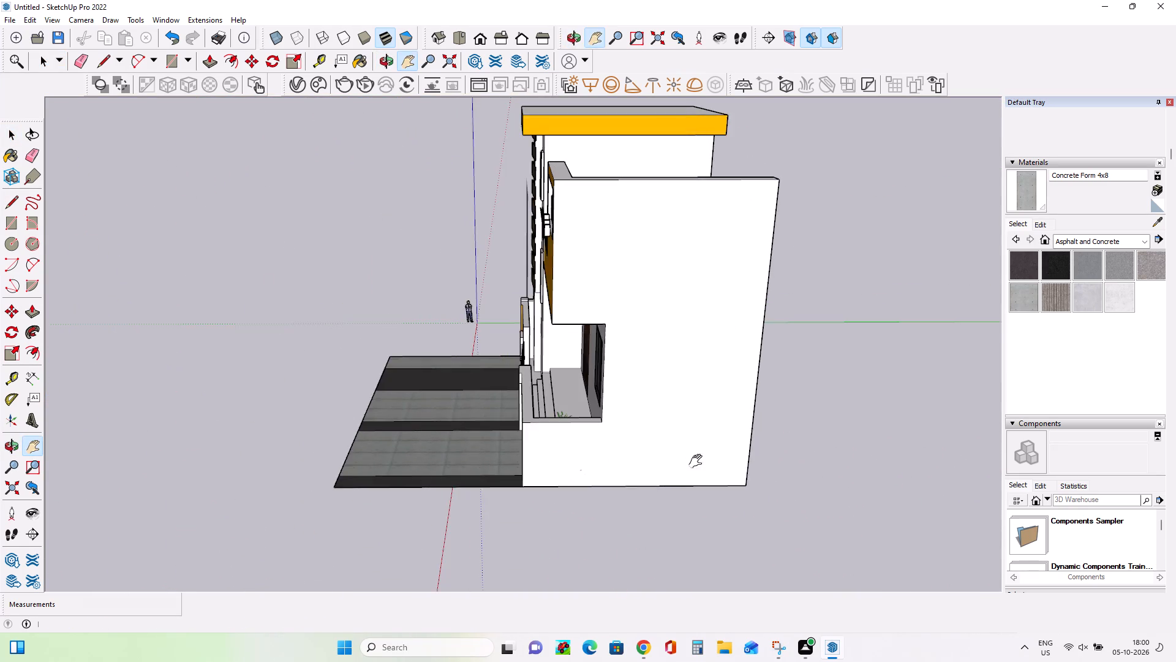
middle_drag(698, 462, 95, 502)
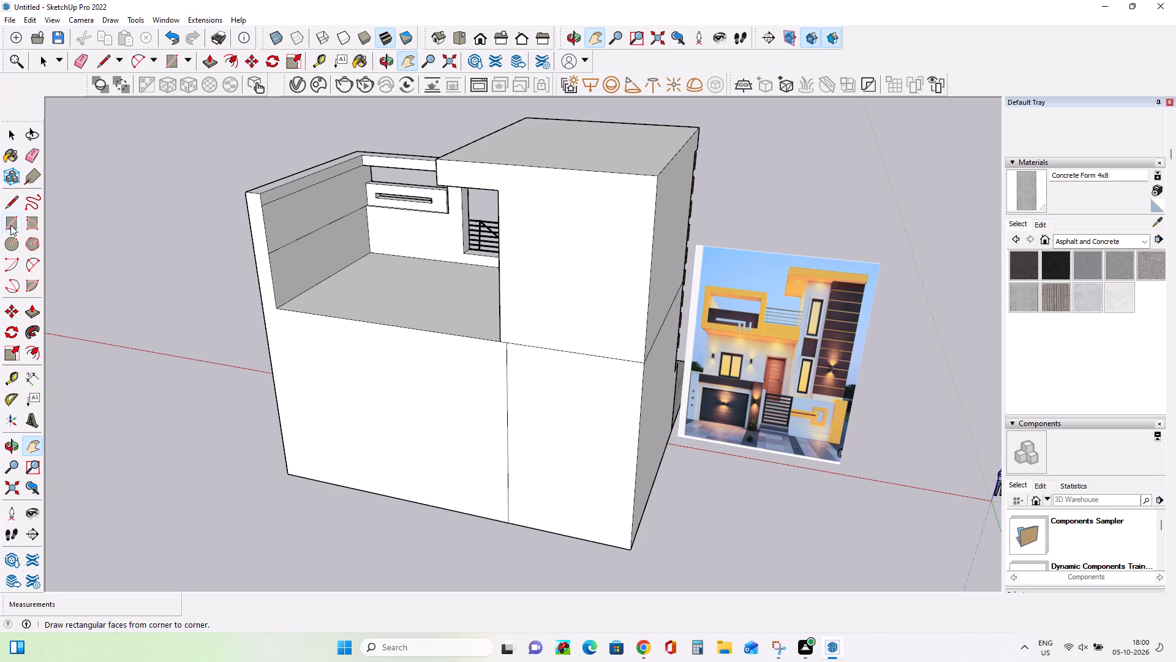
drag(10, 225, 19, 225)
click(281, 305)
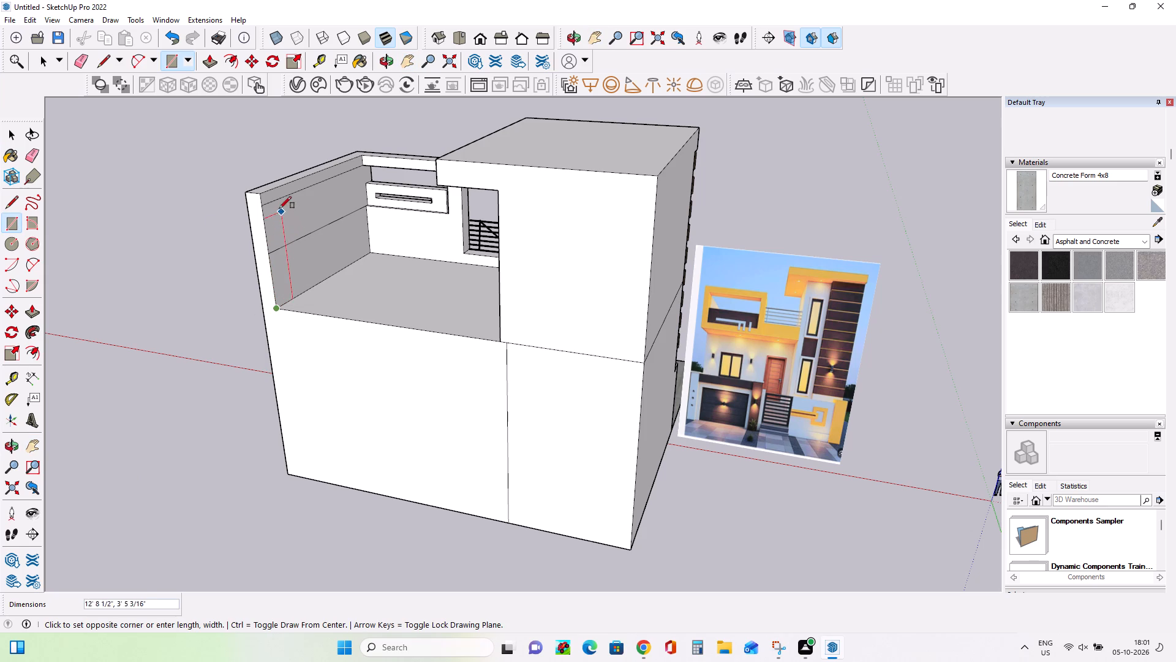
click(274, 187)
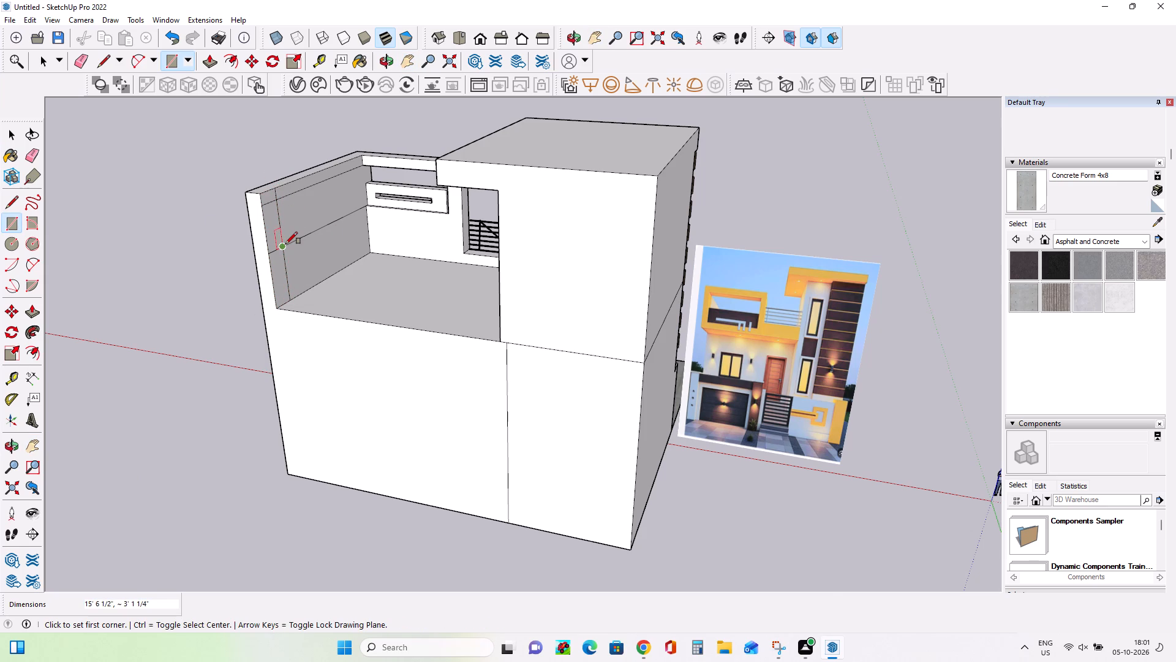
Erase the two horizontal edge segments crossing the new vertical strip on the terrace side wall.
scroll(285, 243, up, 8)
click(37, 160)
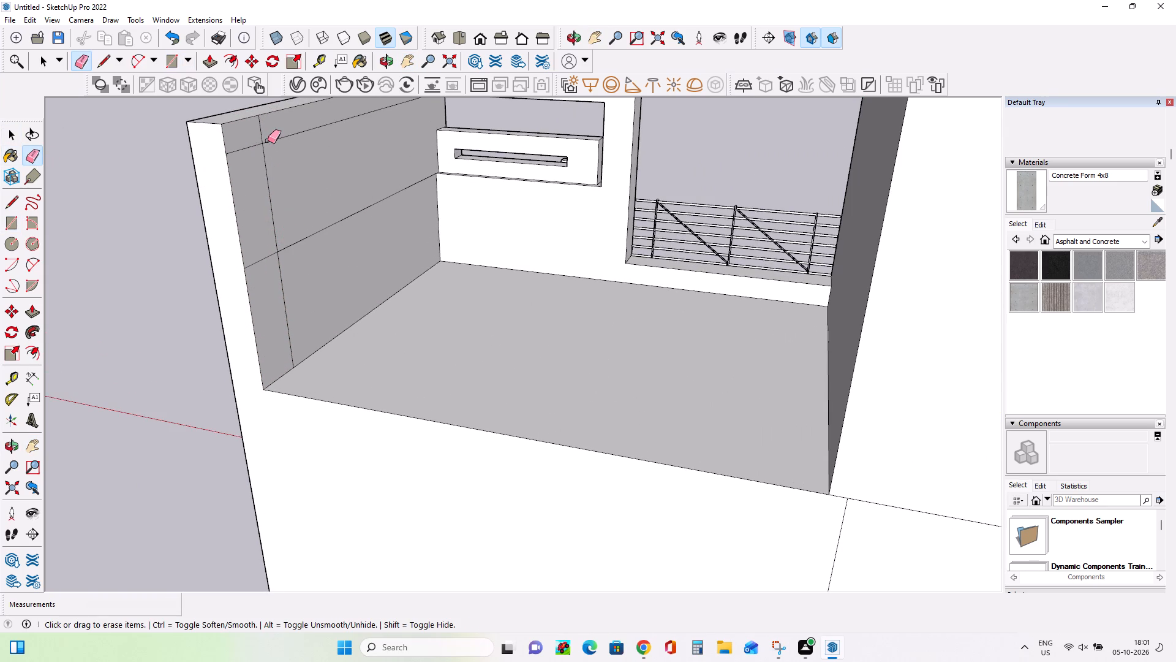
click(242, 149)
click(266, 259)
Push/Pull the vertical strip about 32' across the back of the terrace to the tower, forming a rear wall.
click(37, 318)
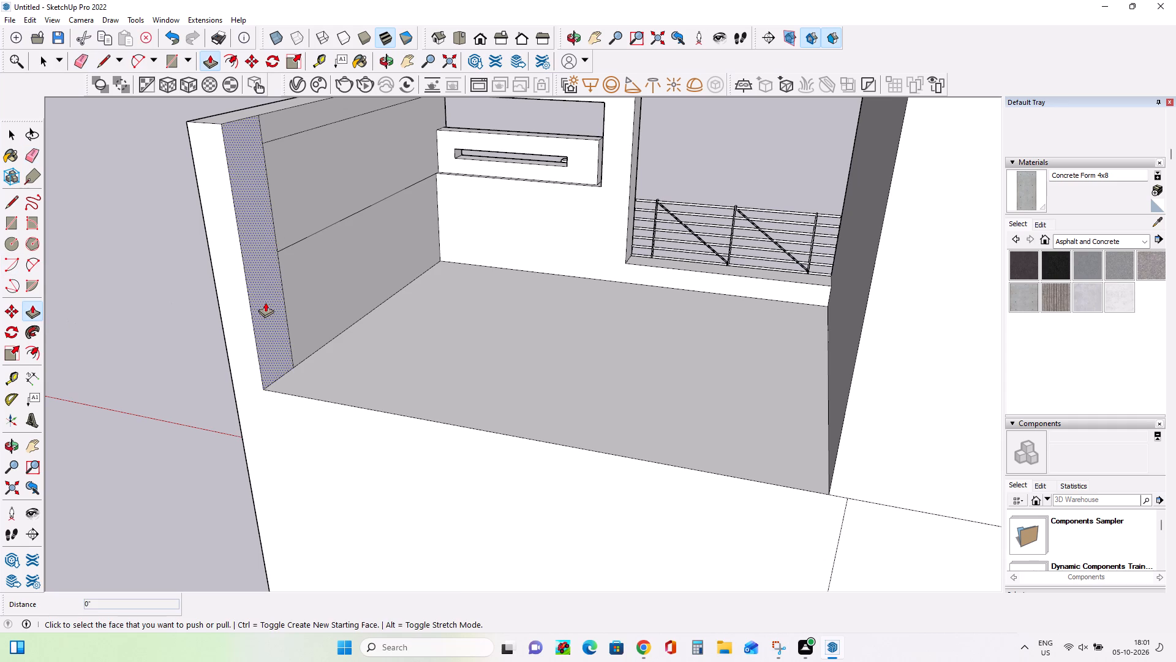
click(265, 302)
click(850, 425)
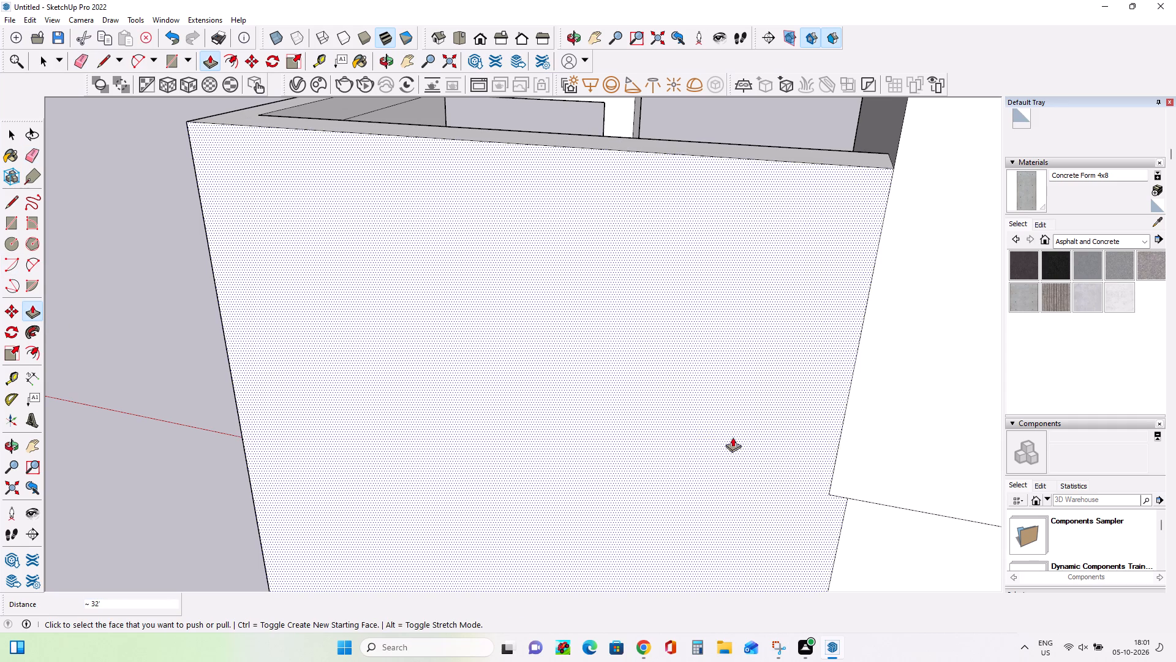
middle_drag(705, 424, 739, 373)
scroll(739, 373, down, 5)
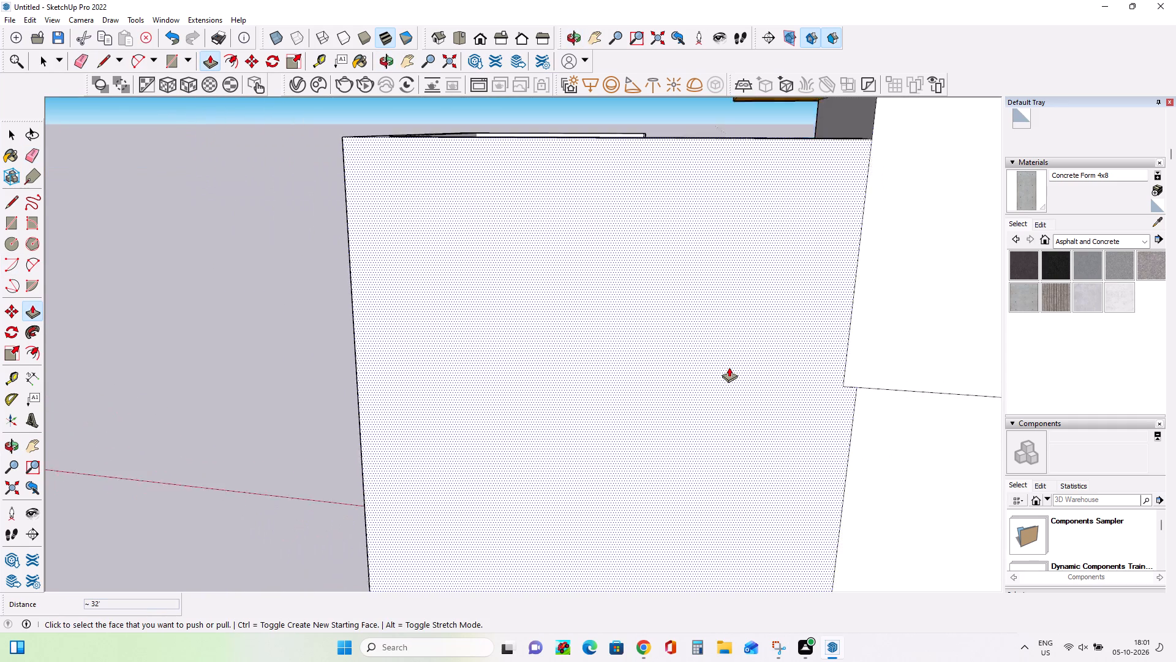
scroll(729, 367, down, 4)
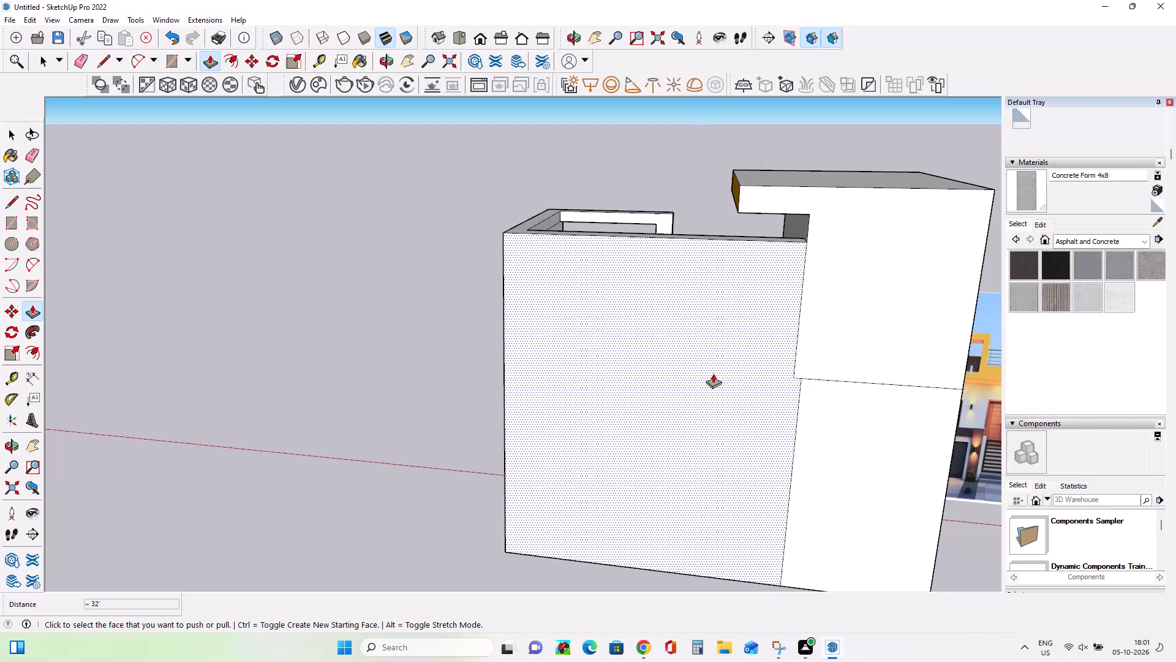
click(829, 326)
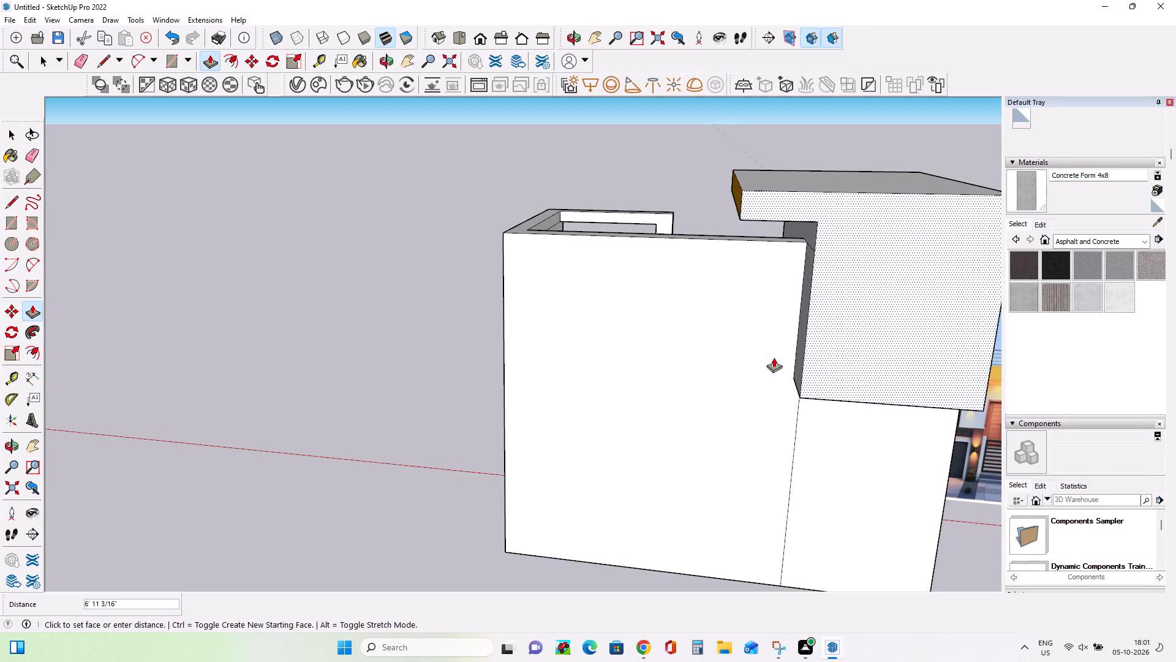
key(Escape)
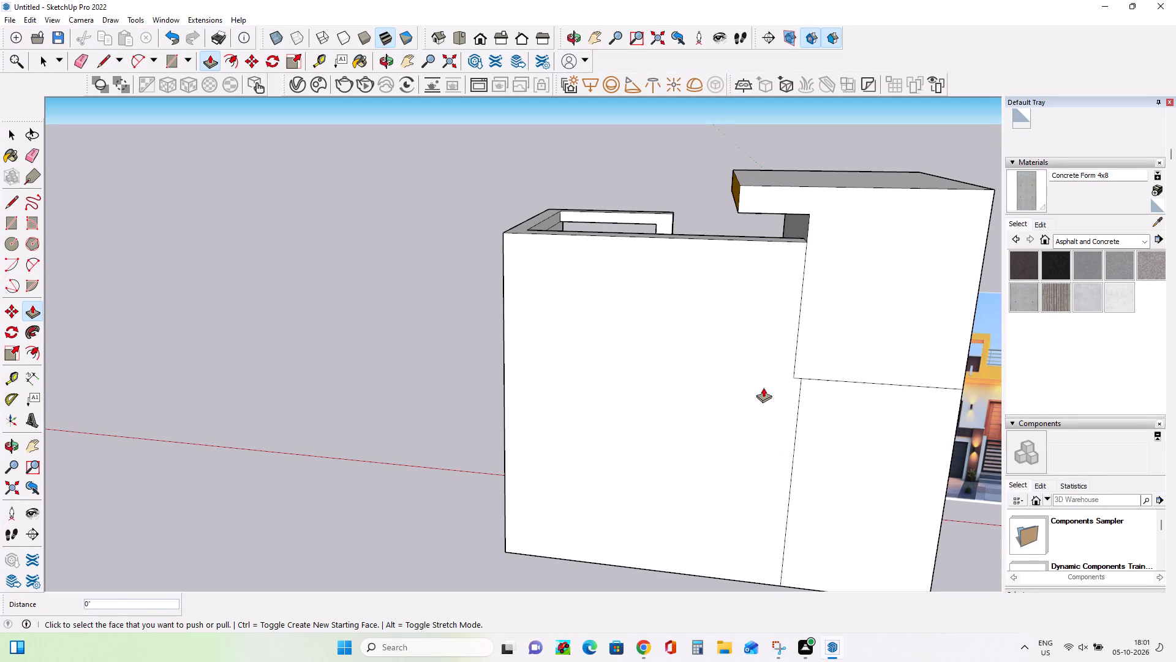
Examine the house from the rear round to the front, comparing the elevation and new terrace wall with the reference photo.
middle_drag(579, 448, 783, 465)
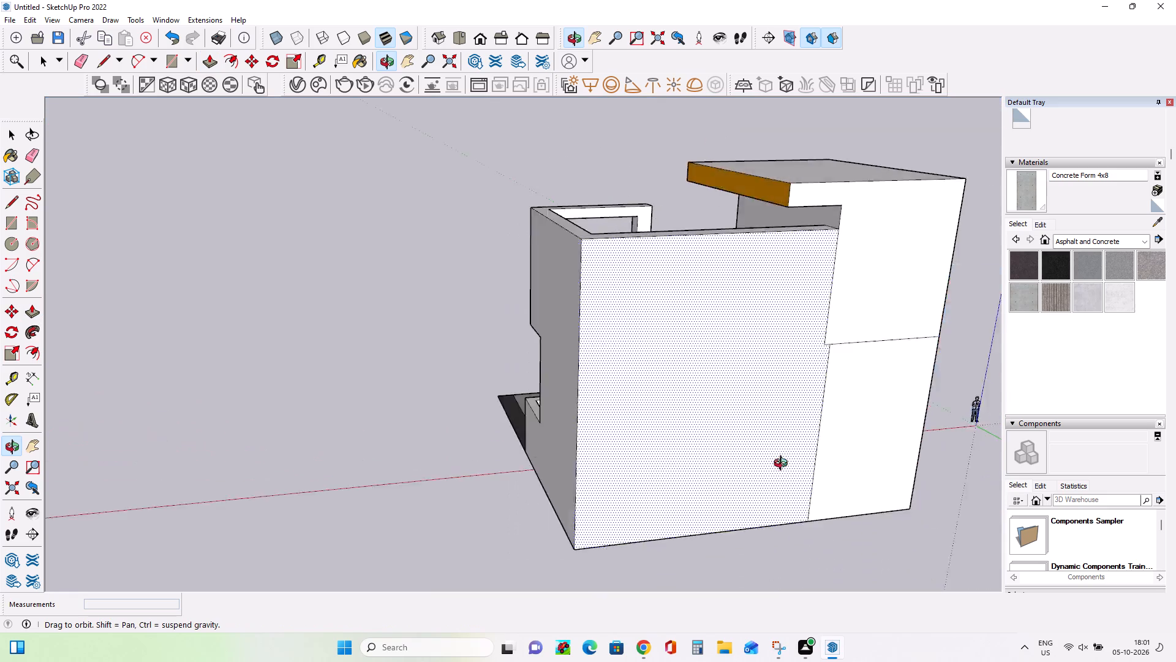
middle_drag(783, 465, 1125, 419)
middle_drag(475, 371, 959, 386)
middle_drag(481, 426, 565, 430)
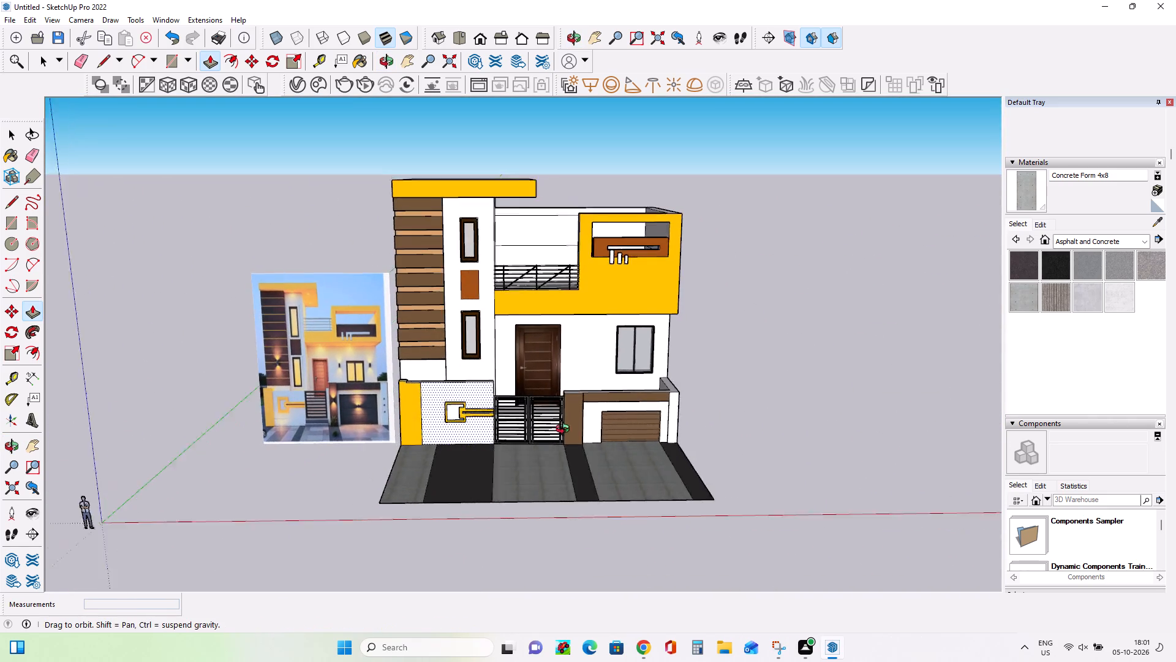
middle_drag(565, 430, 566, 392)
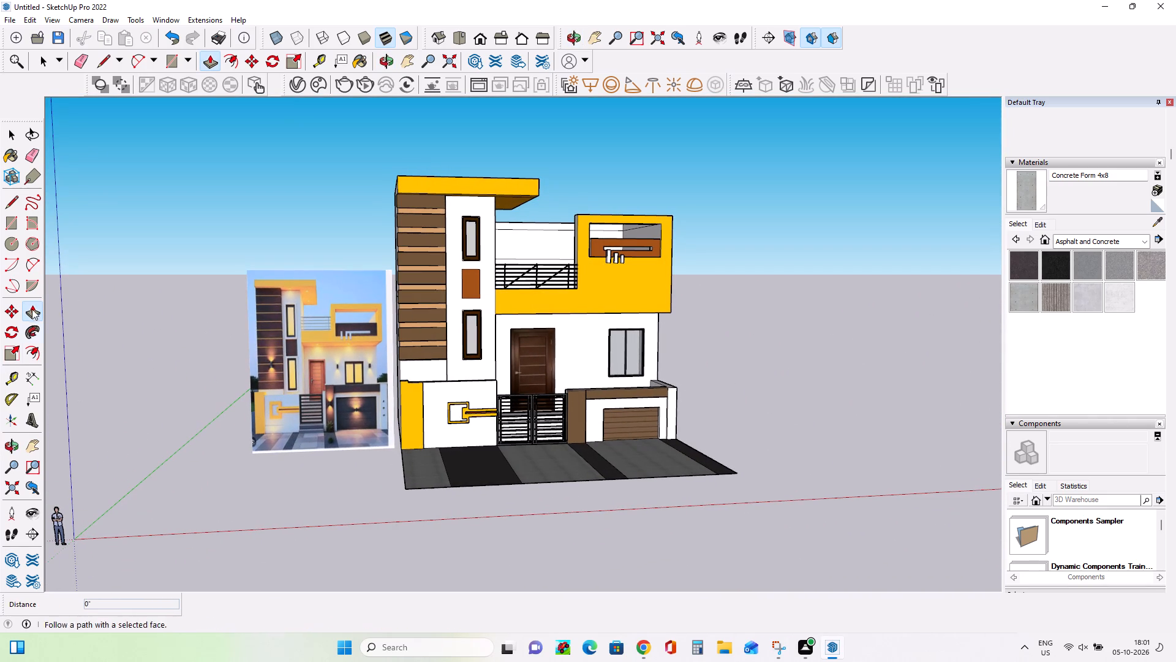
middle_drag(500, 425, 523, 492)
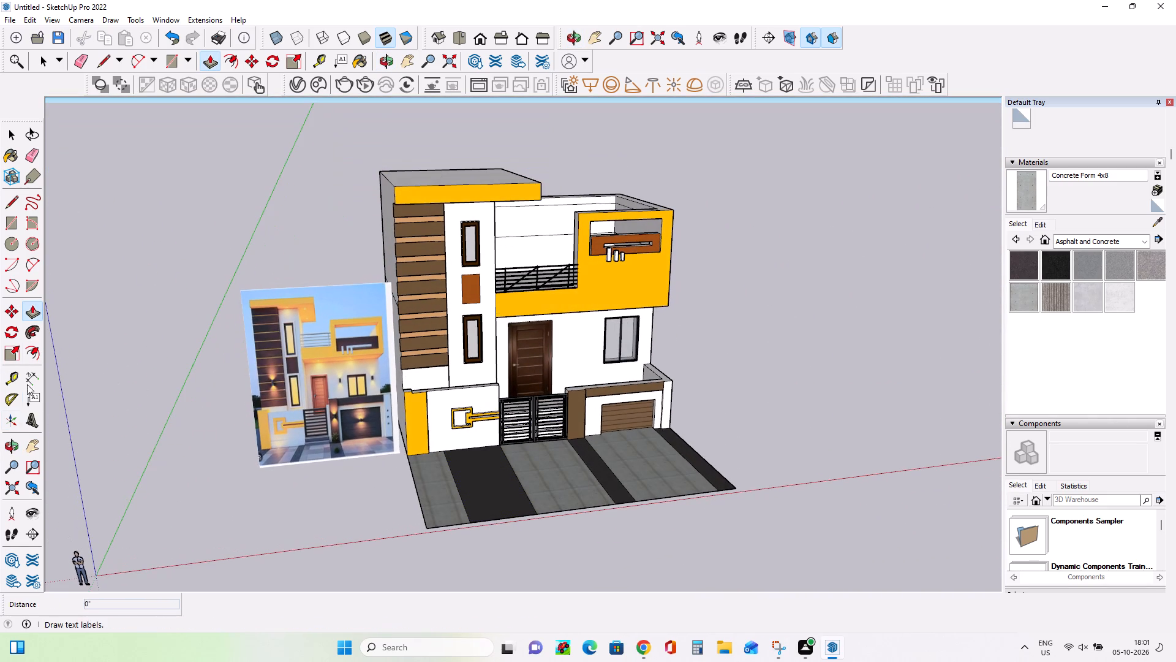
scroll(349, 373, up, 3)
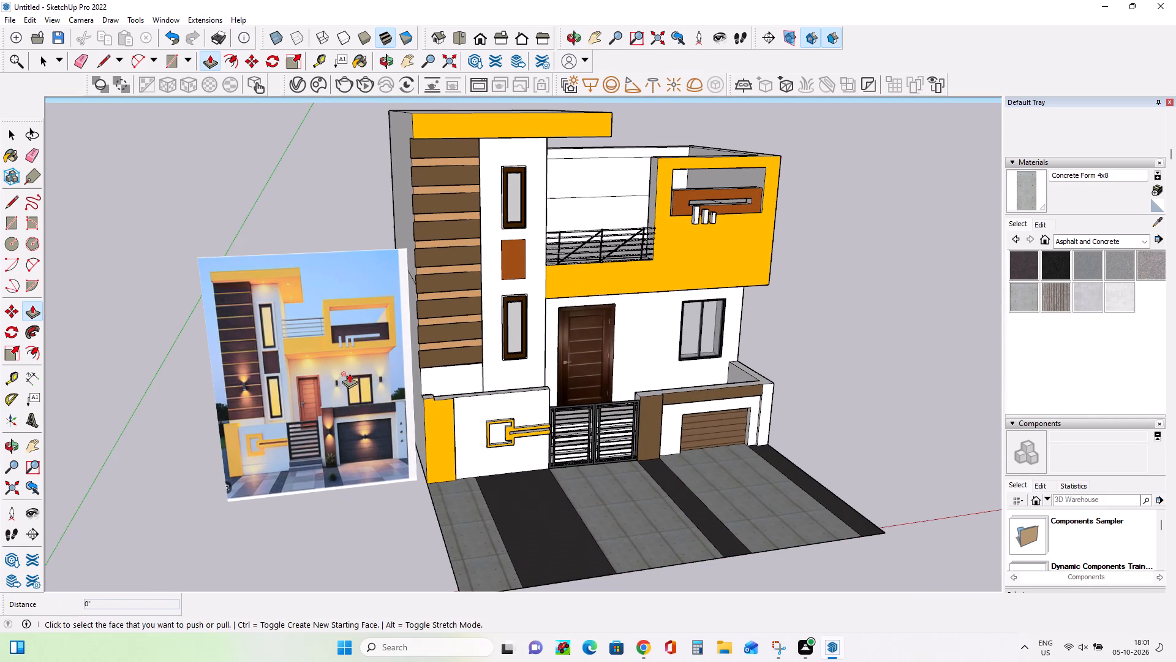
scroll(349, 373, down, 10)
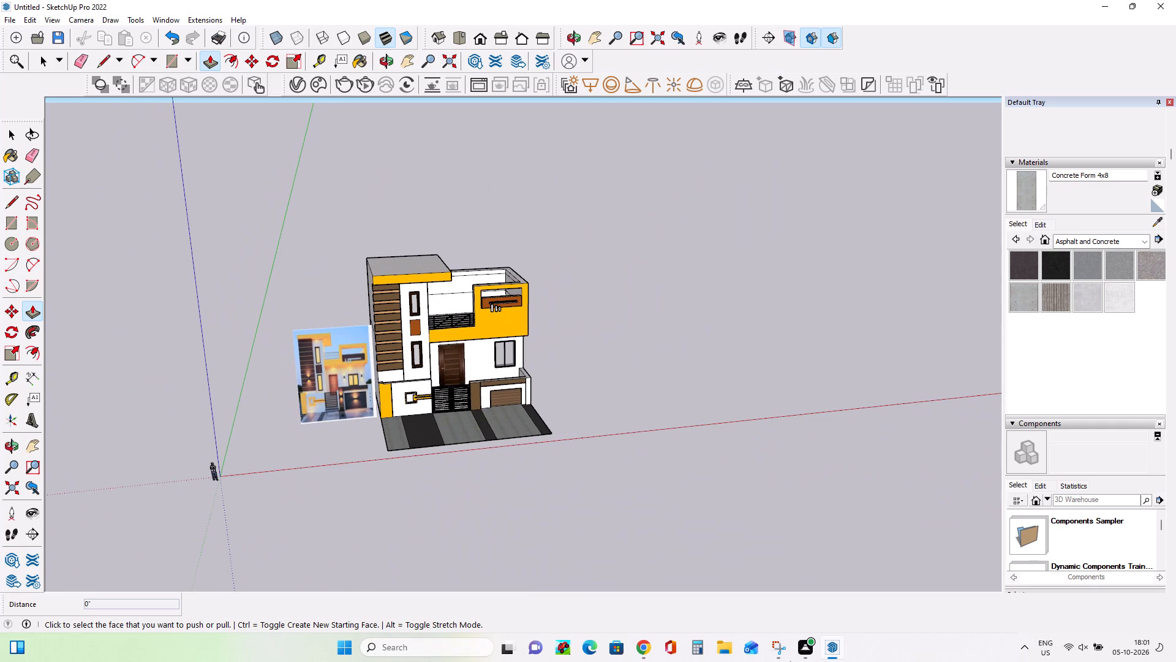
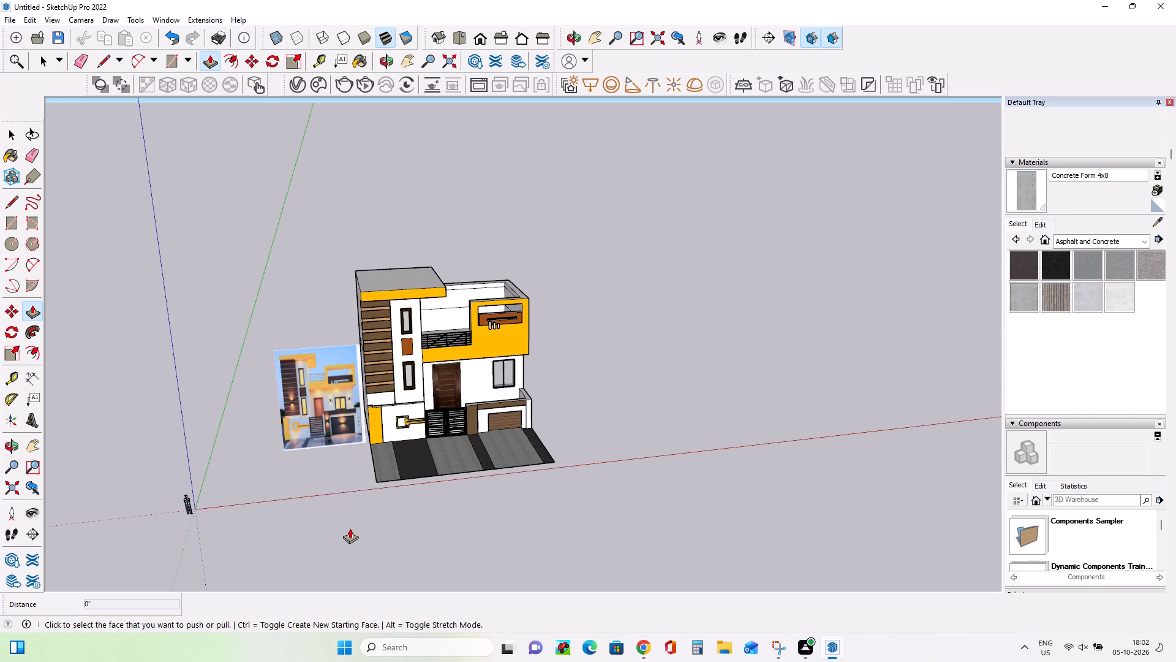
Look through the Landscaping, Fencing and Vegetation materials for a driveway finish matching the reference photo.
scroll(483, 431, up, 7)
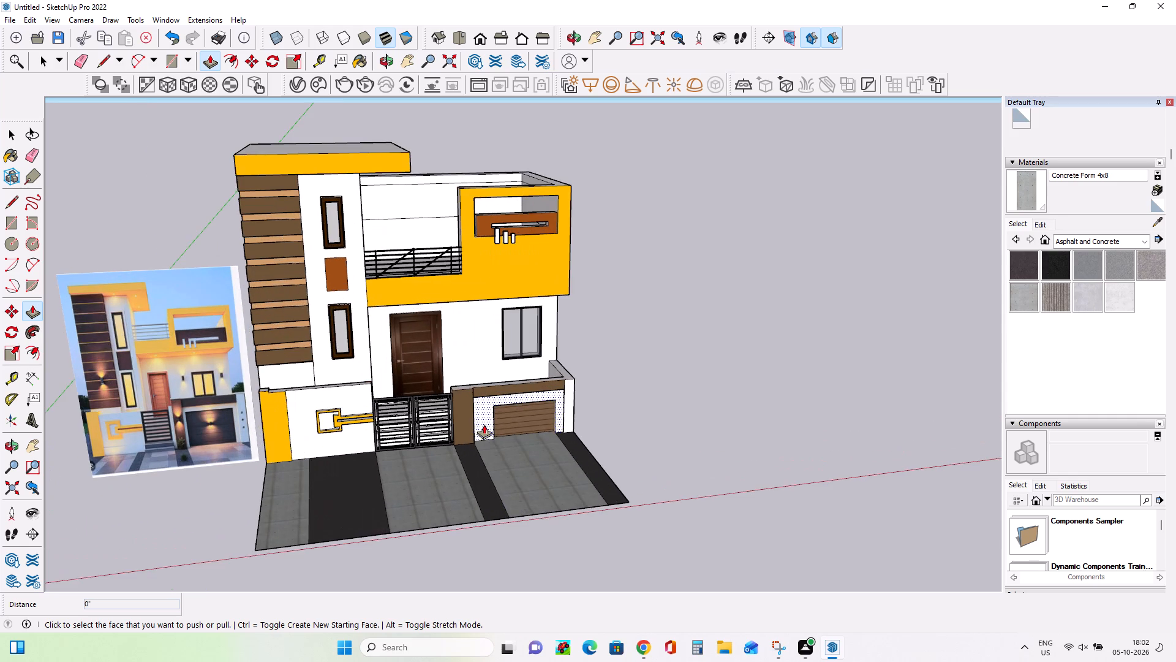
scroll(622, 476, down, 4)
scroll(324, 474, up, 3)
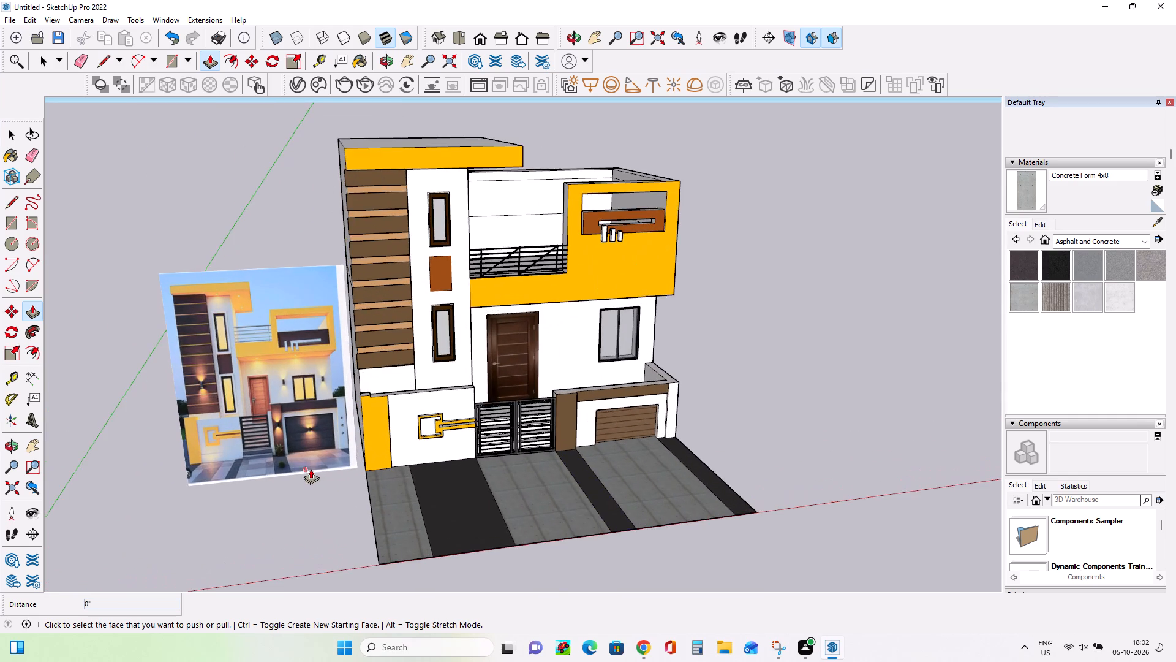
scroll(308, 467, up, 3)
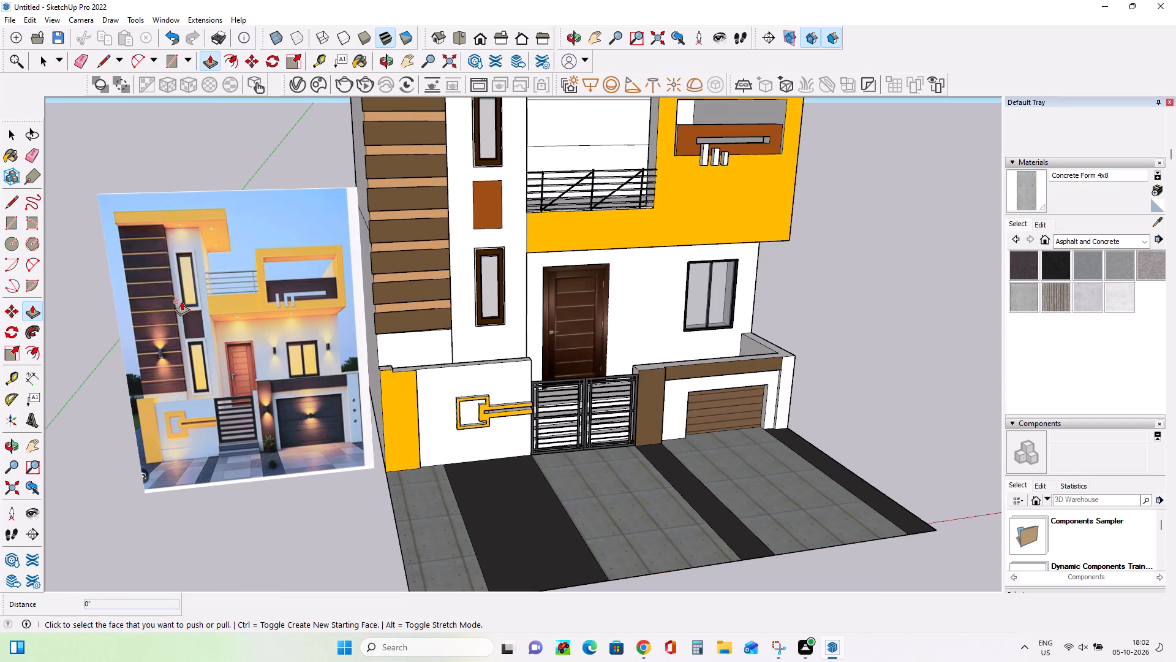
click(1074, 240)
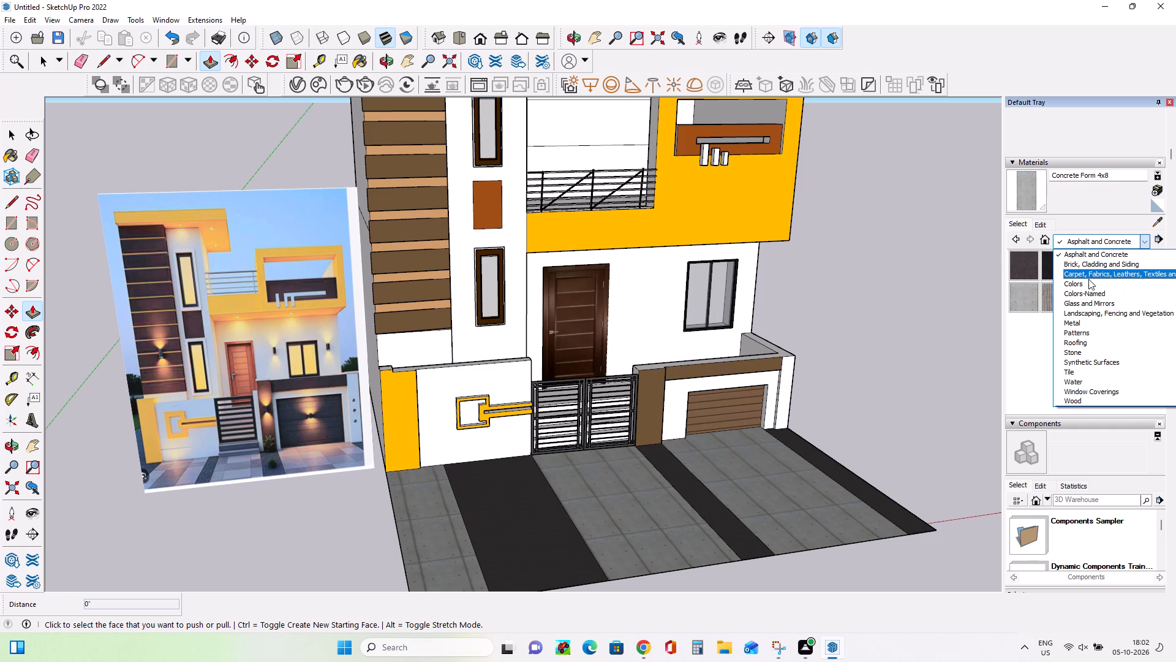
click(1136, 310)
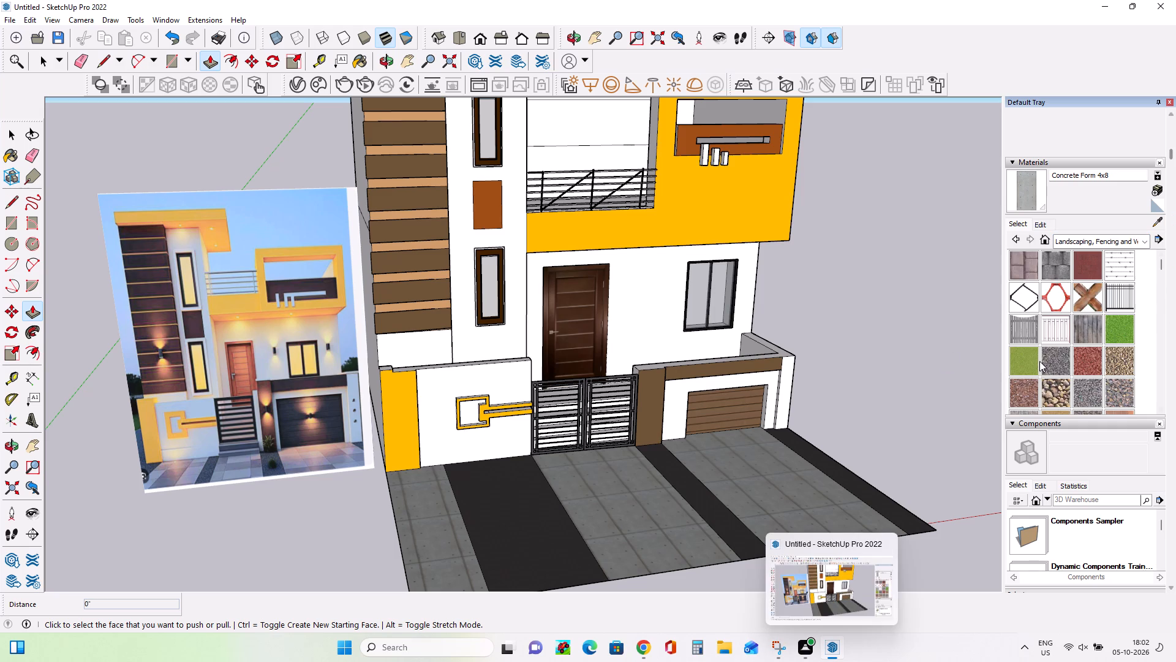
right_click(1065, 354)
click(1065, 354)
scroll(1065, 354, down, 1)
click(1065, 354)
scroll(1065, 357, down, 1)
drag(1065, 357, 1039, 371)
right_click(1039, 371)
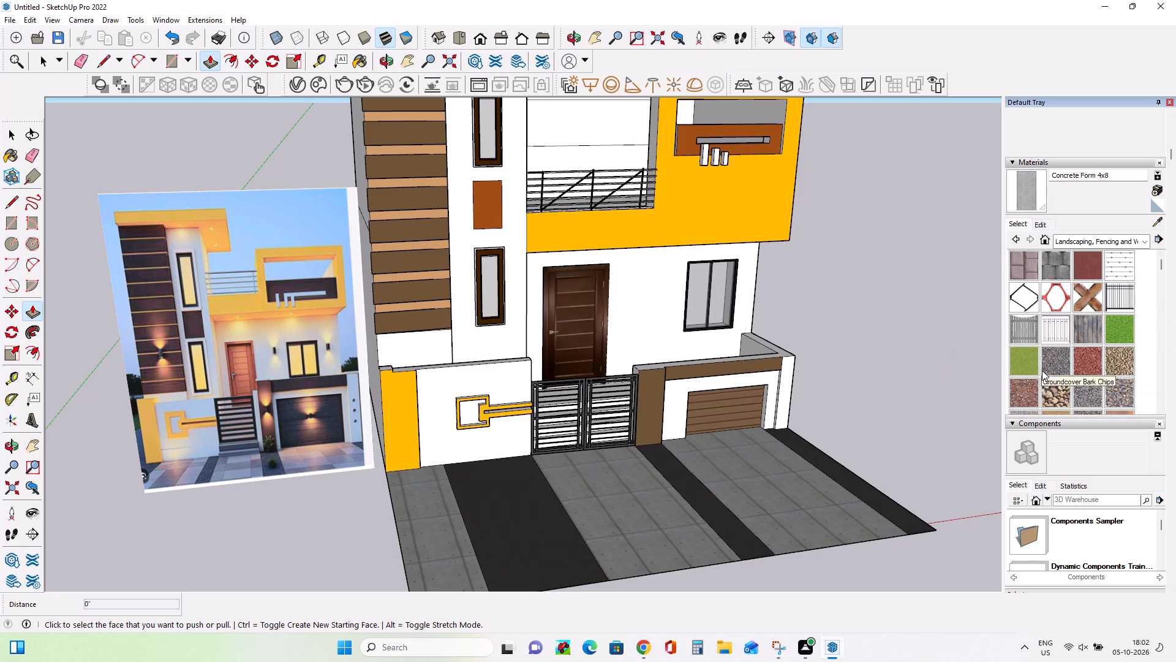
scroll(1042, 370, down, 4)
right_click(1042, 370)
scroll(1043, 370, up, 3)
right_click(1043, 370)
right_click(1043, 370)
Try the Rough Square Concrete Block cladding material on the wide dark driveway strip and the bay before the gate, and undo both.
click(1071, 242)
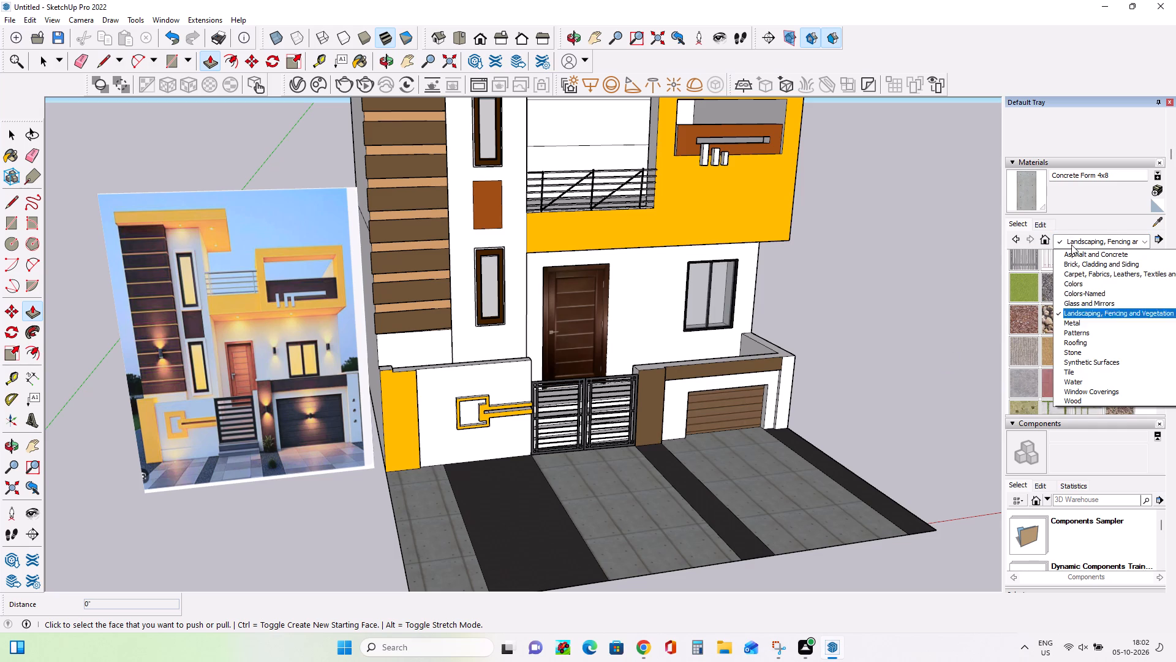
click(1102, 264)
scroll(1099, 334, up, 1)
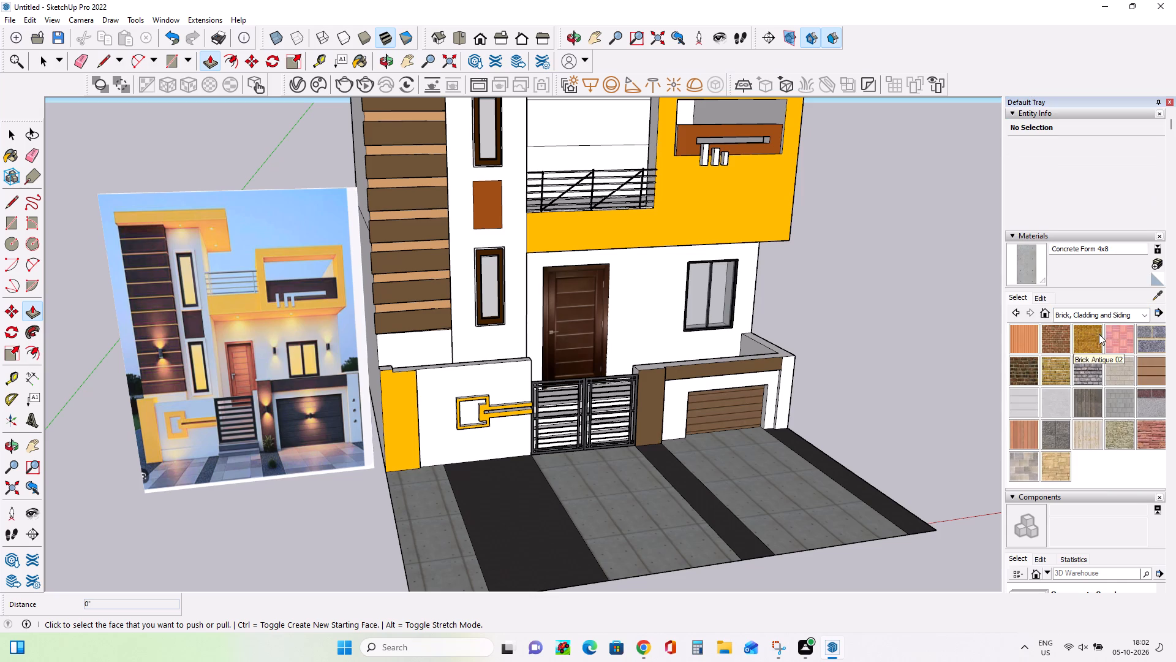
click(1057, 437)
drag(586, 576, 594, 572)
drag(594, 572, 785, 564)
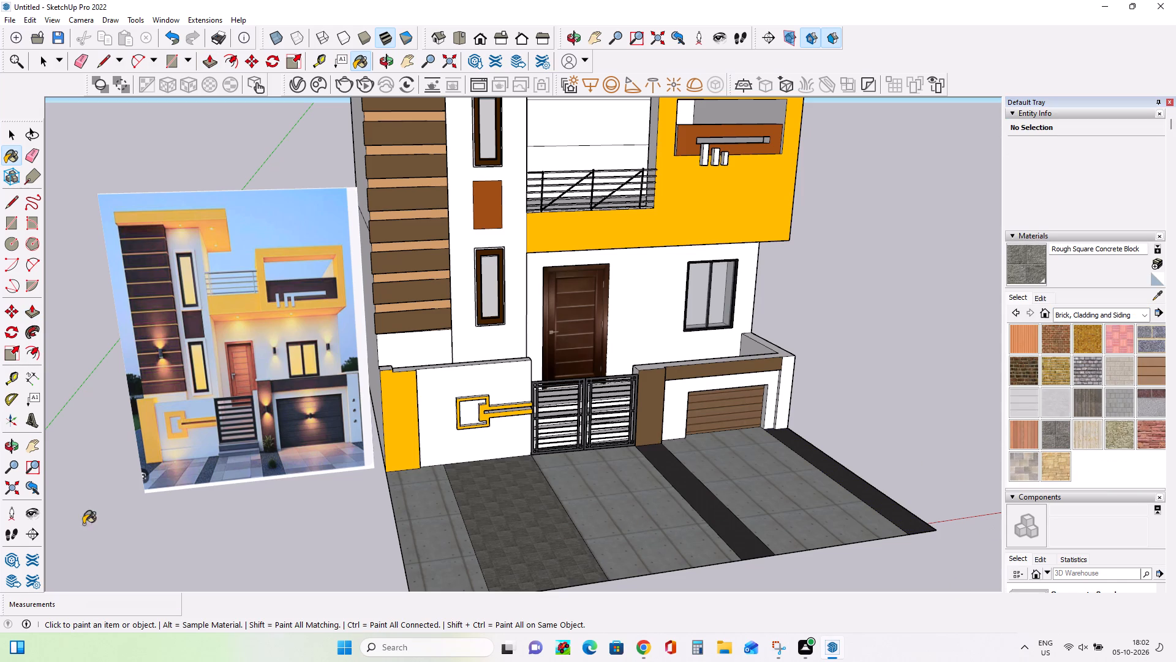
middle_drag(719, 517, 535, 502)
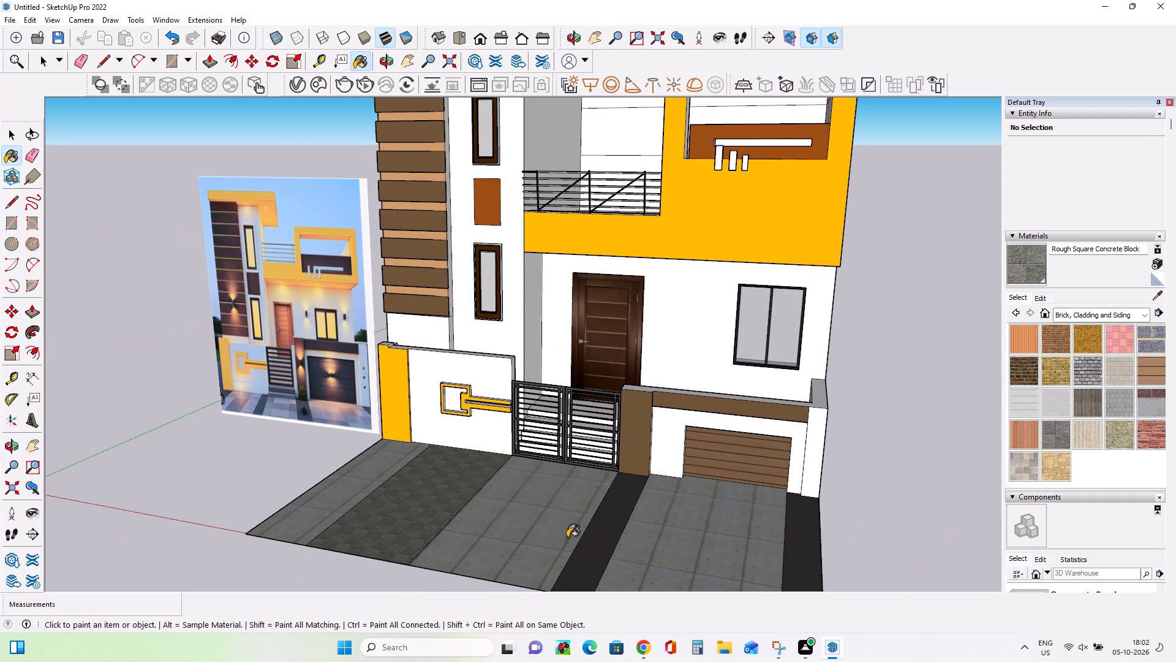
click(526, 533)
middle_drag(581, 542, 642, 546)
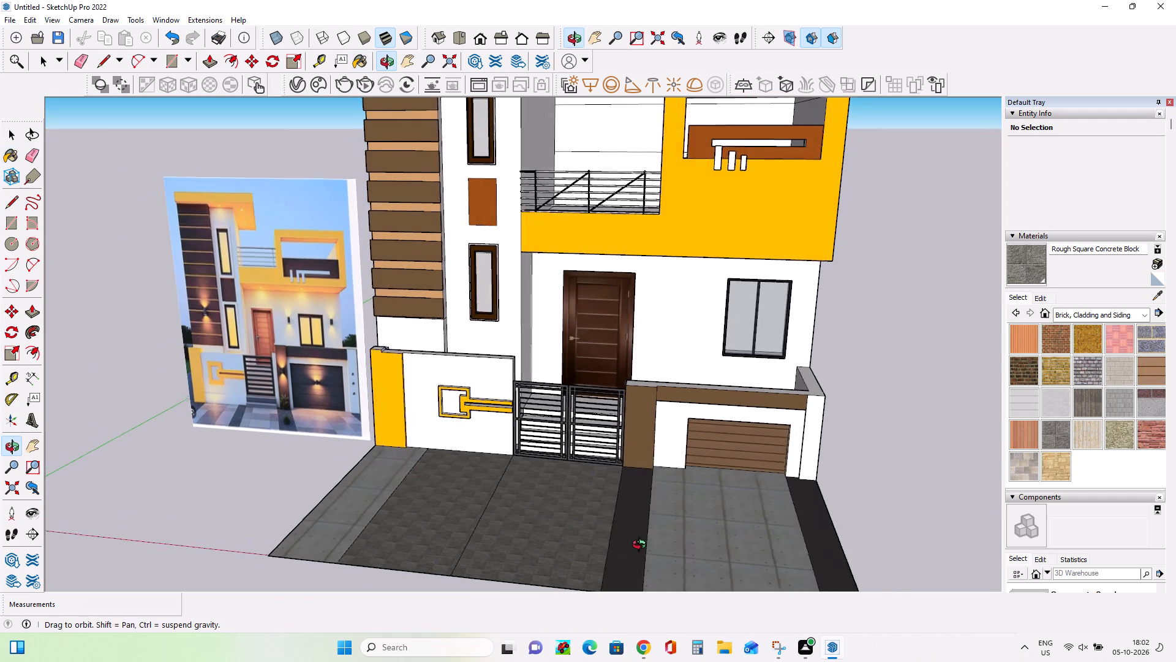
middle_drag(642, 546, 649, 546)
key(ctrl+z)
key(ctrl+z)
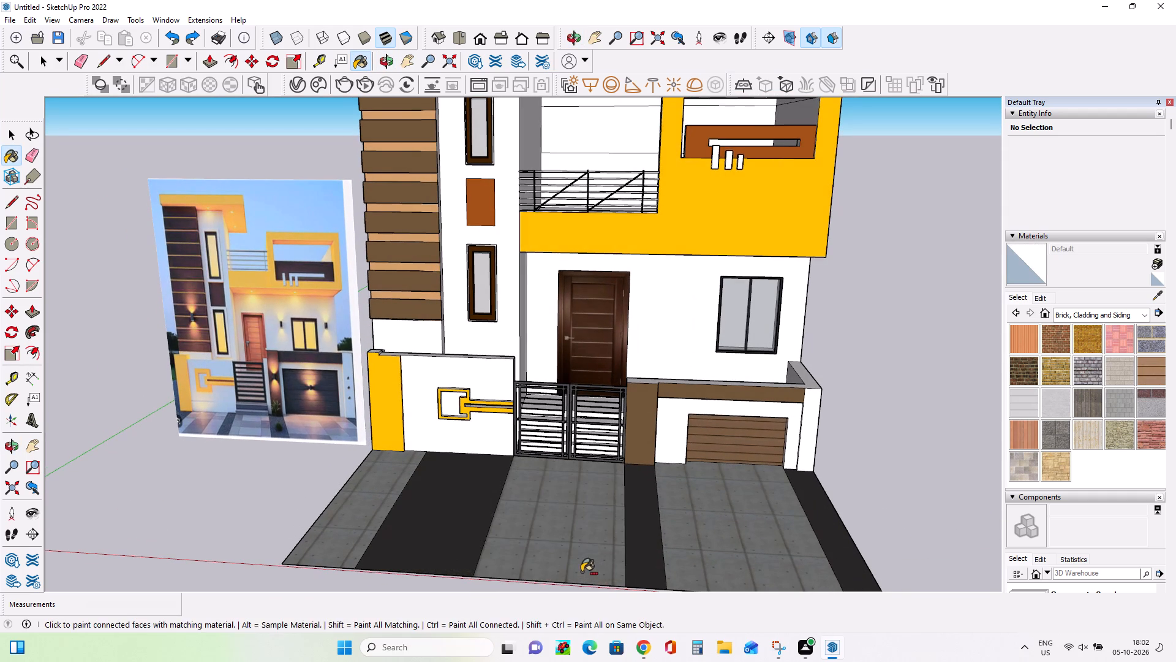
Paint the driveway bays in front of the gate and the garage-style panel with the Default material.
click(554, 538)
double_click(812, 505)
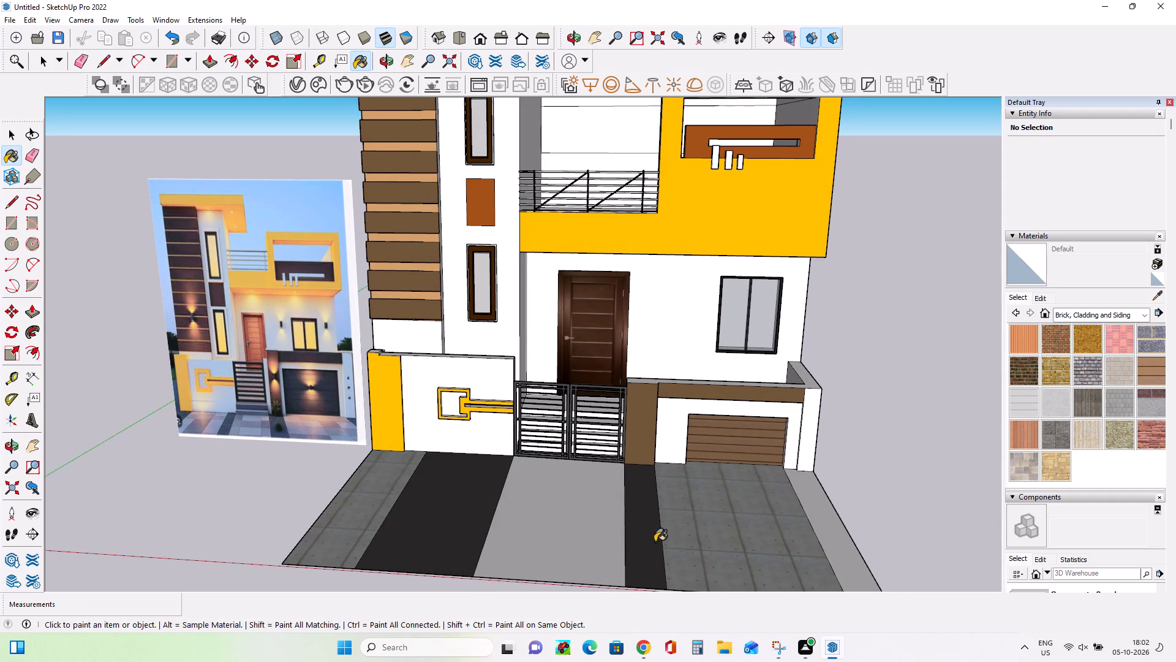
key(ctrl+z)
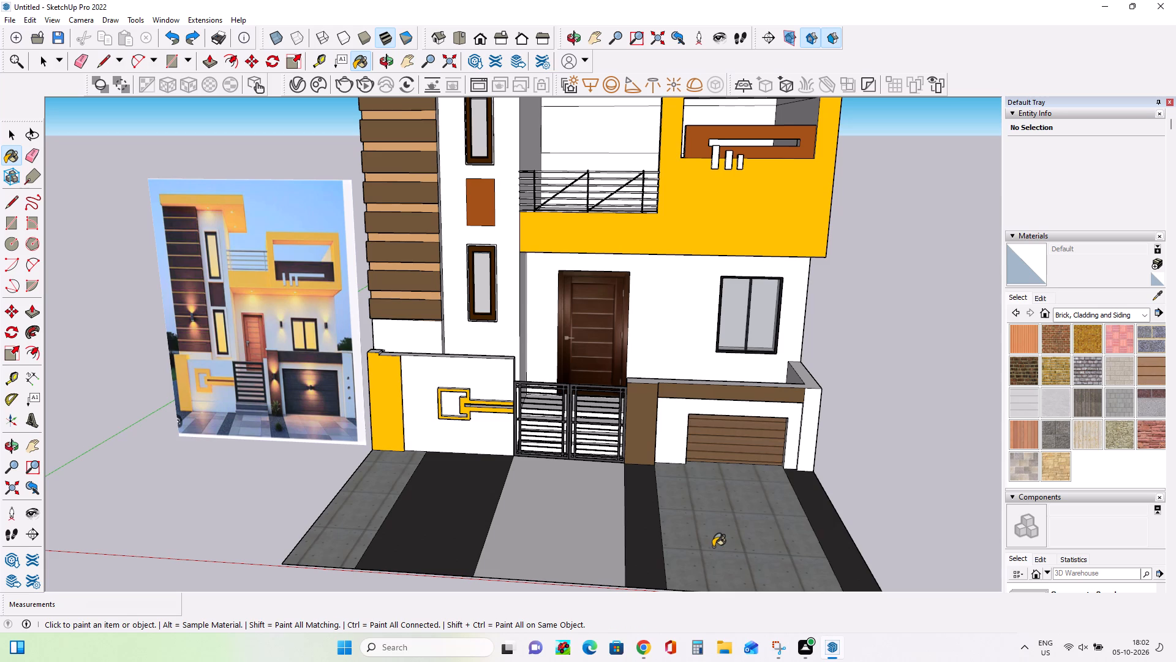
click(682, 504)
Paint the three driveway paving bays between the dark strips with the Rough Square Concrete Block material.
scroll(519, 502, up, 3)
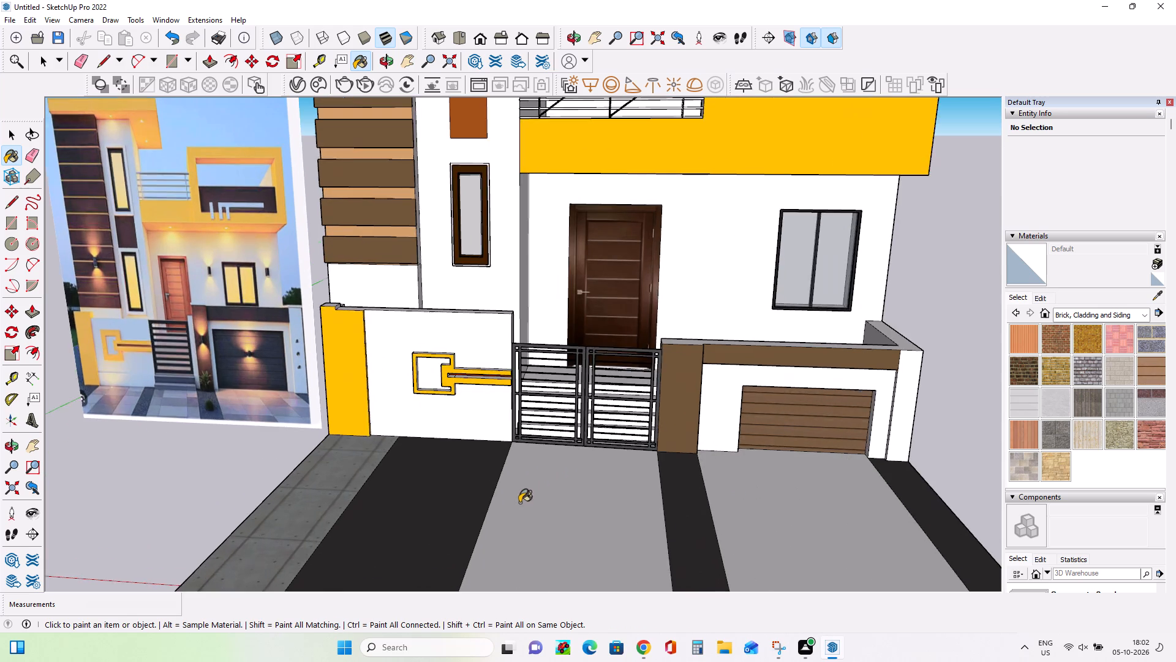
scroll(519, 503, up, 6)
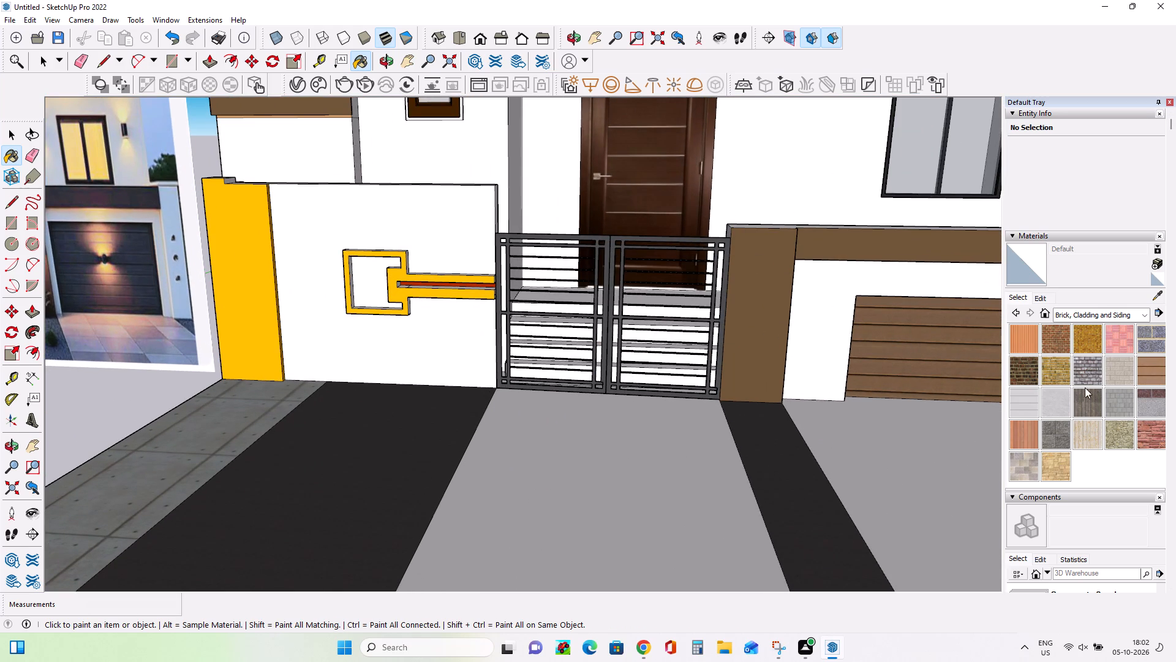
click(1050, 433)
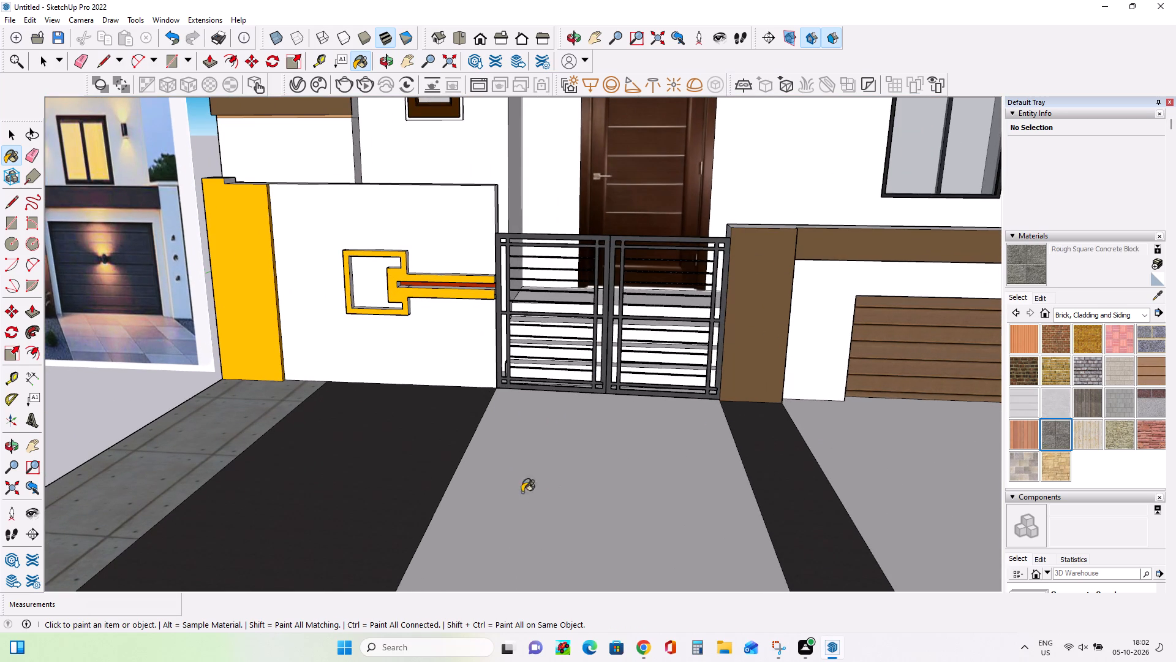
click(500, 492)
scroll(673, 429, down, 9)
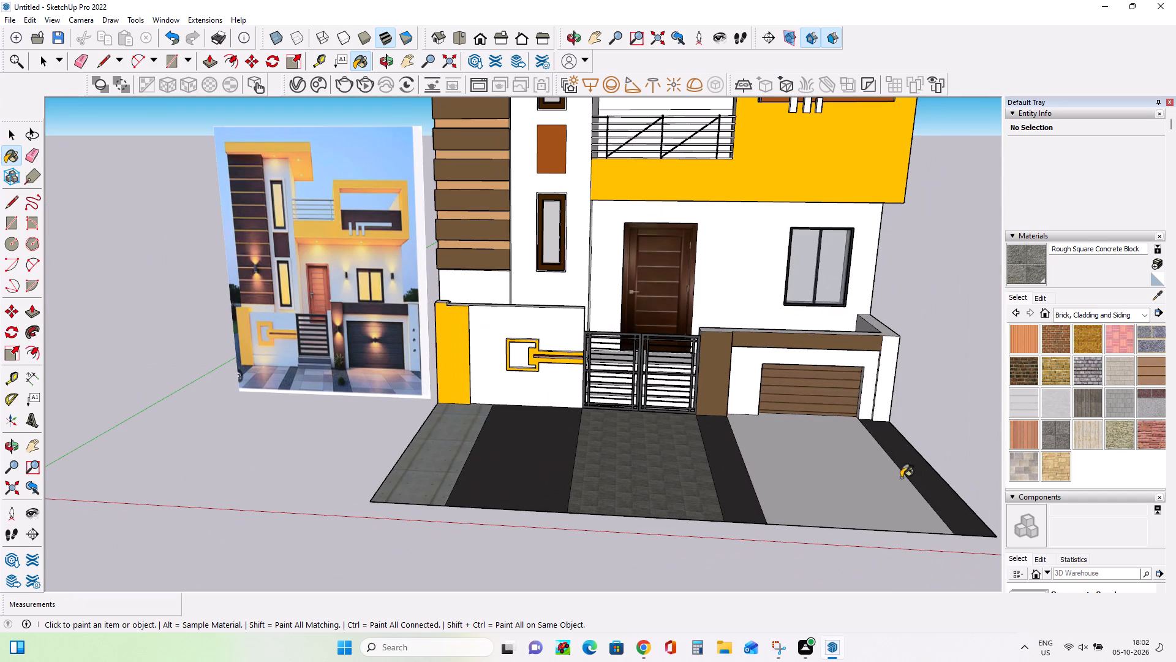
click(823, 480)
click(466, 447)
Paint the three dark driveway strips with the Concrete Block Layers material from Brick, Cladding and Siding.
scroll(697, 453, up, 4)
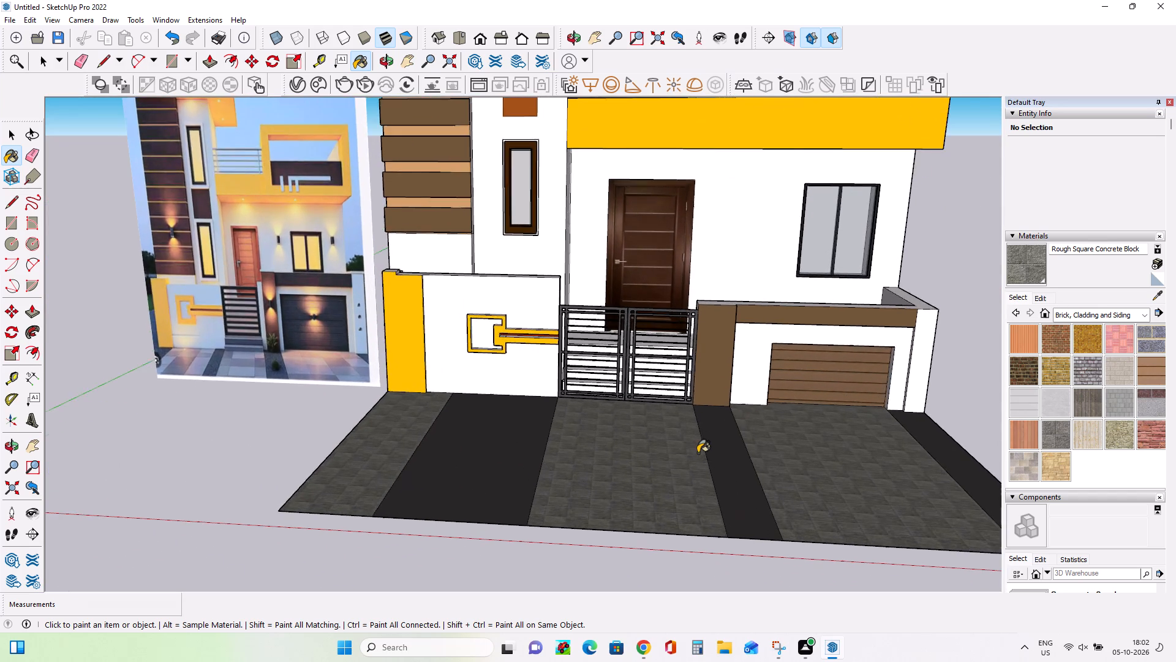
scroll(686, 453, up, 4)
middle_drag(685, 463, 693, 527)
scroll(633, 495, down, 4)
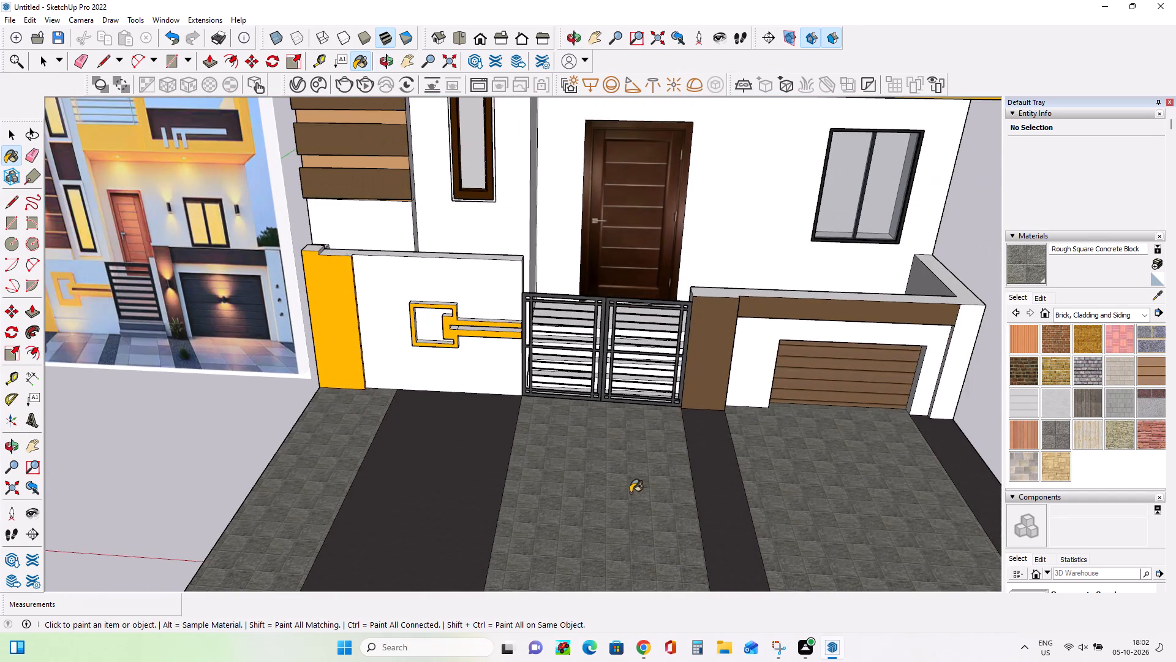
scroll(630, 493, down, 4)
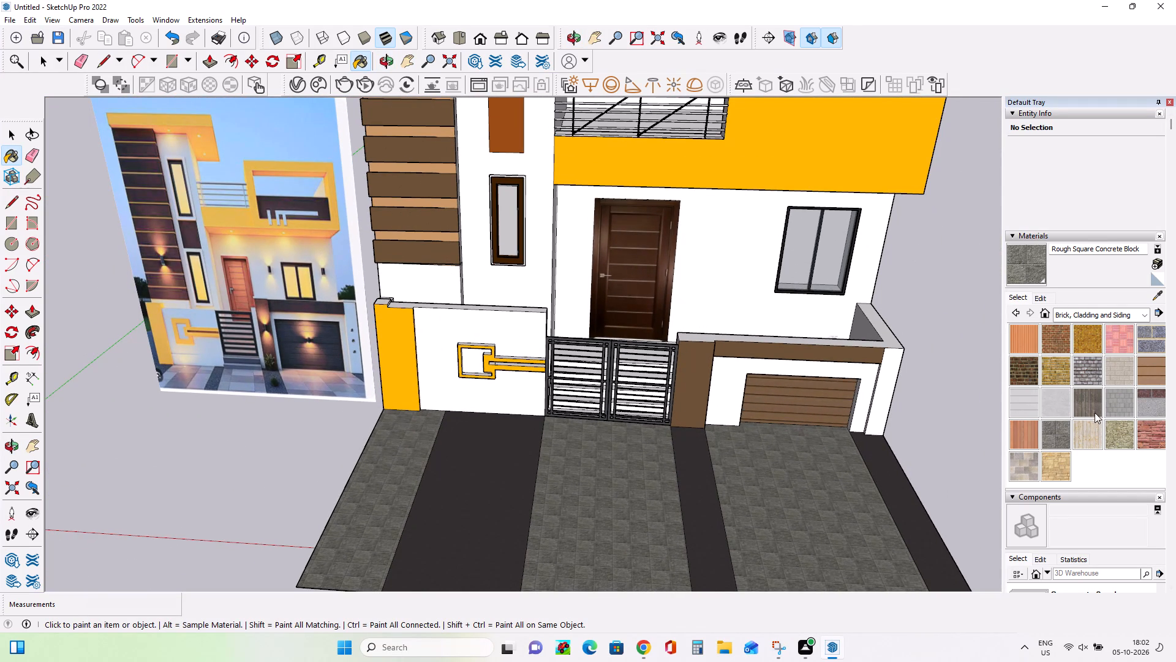
scroll(1095, 415, up, 7)
click(1150, 406)
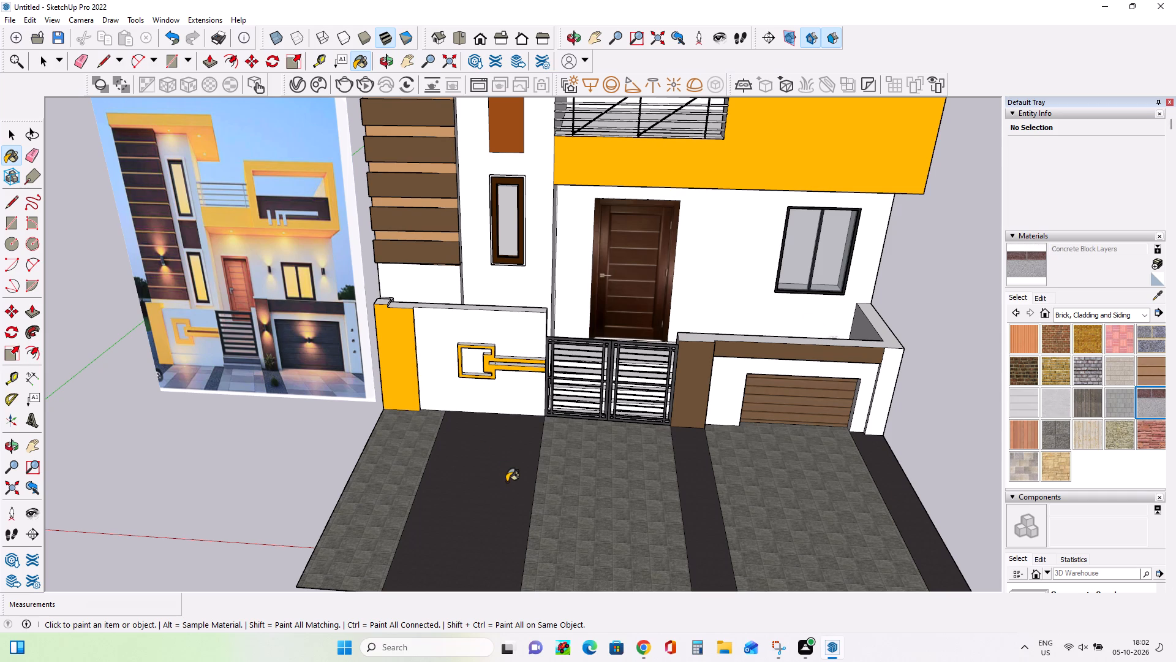
click(507, 482)
click(693, 500)
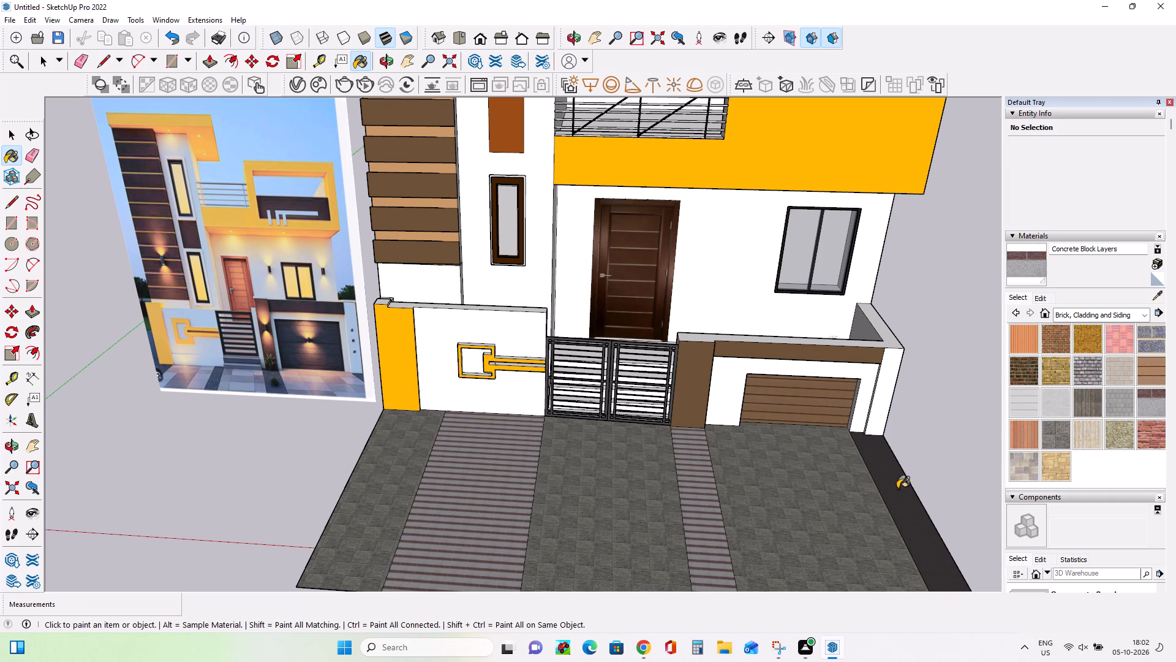
click(897, 489)
Examine the repainted driveway and the full front elevation from several angles against the reference photo.
middle_drag(385, 515, 364, 461)
middle_click(363, 463)
scroll(626, 519, down, 2)
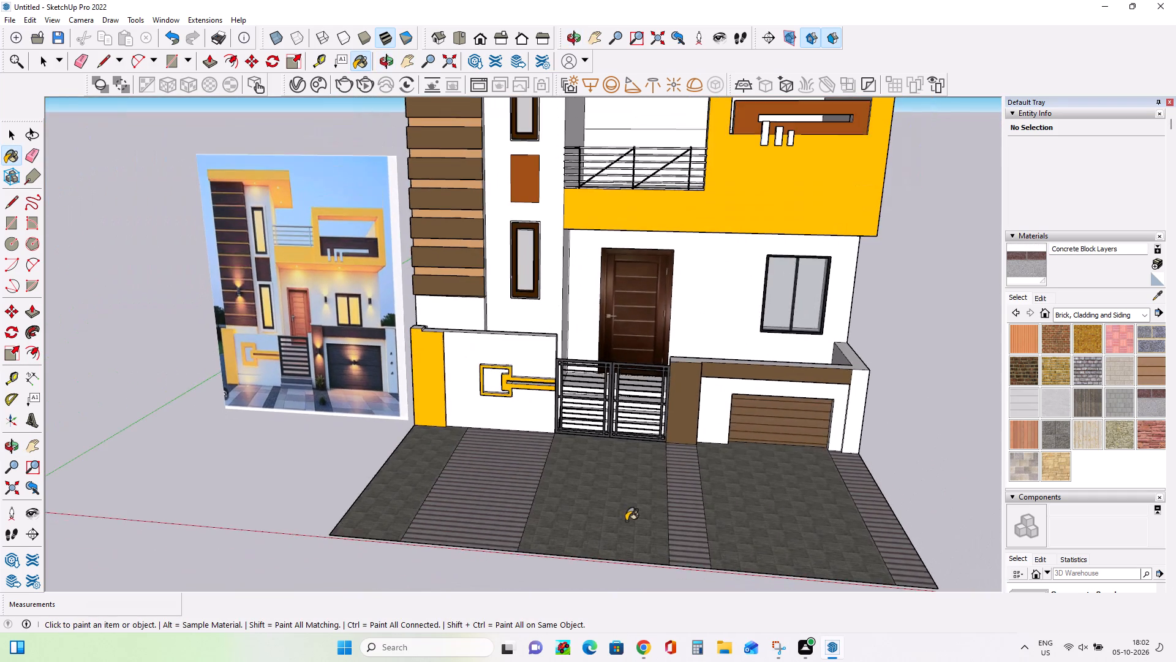
scroll(618, 525, down, 4)
middle_drag(591, 536, 693, 587)
scroll(677, 493, up, 3)
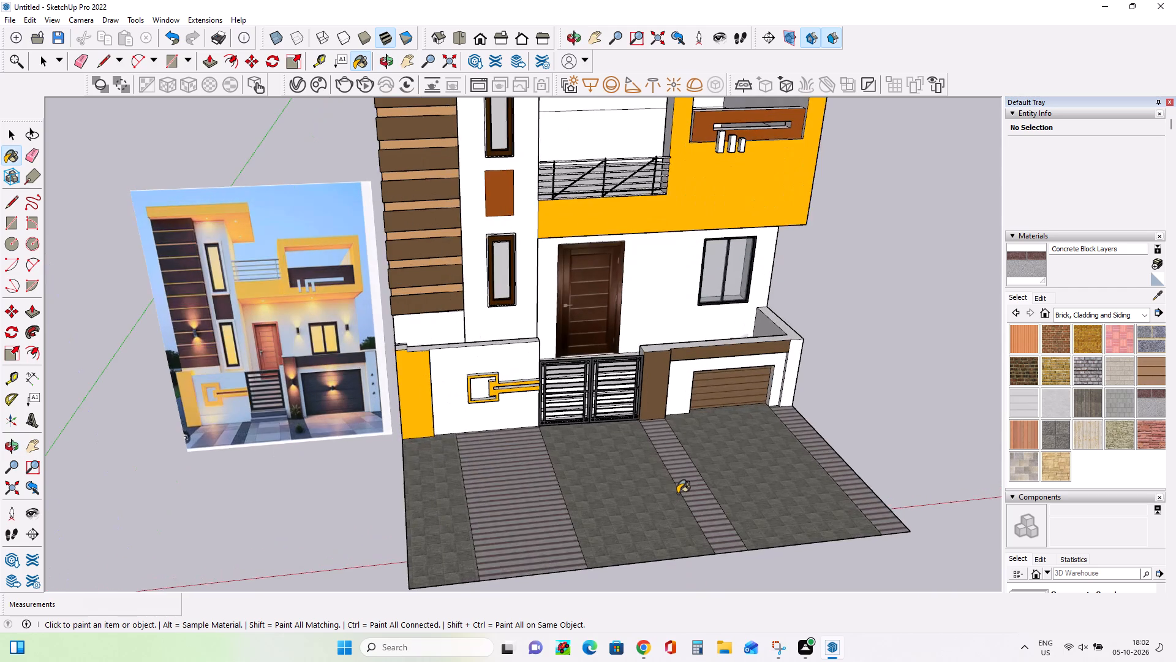
scroll(677, 493, up, 3)
scroll(677, 495, down, 2)
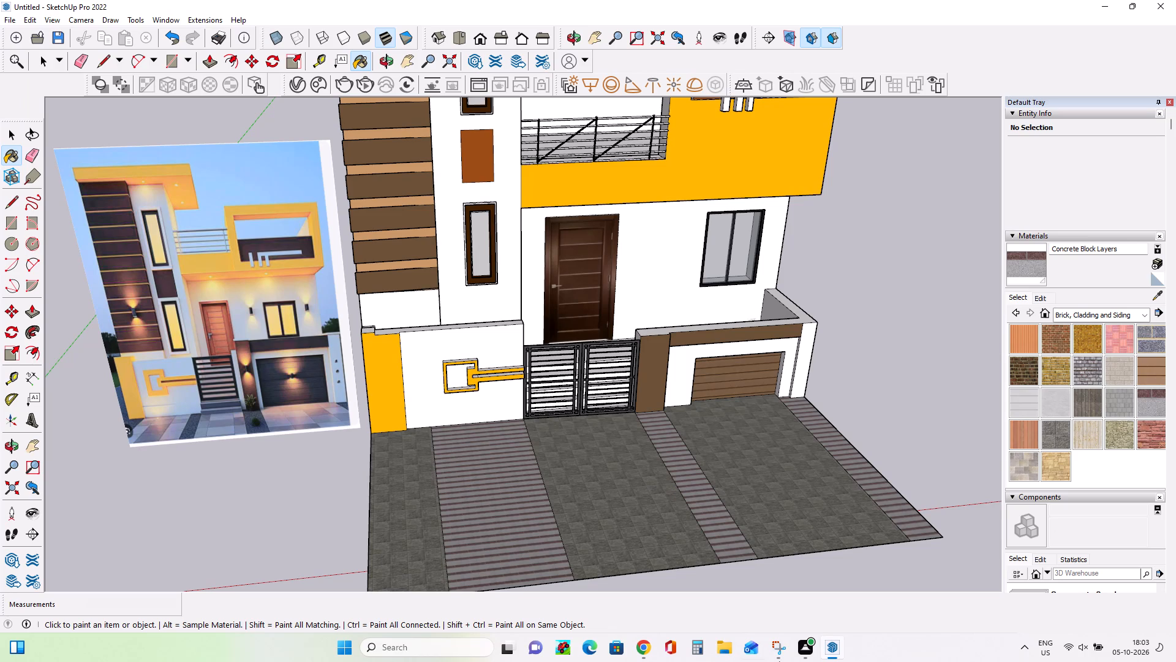
middle_drag(443, 295, 438, 361)
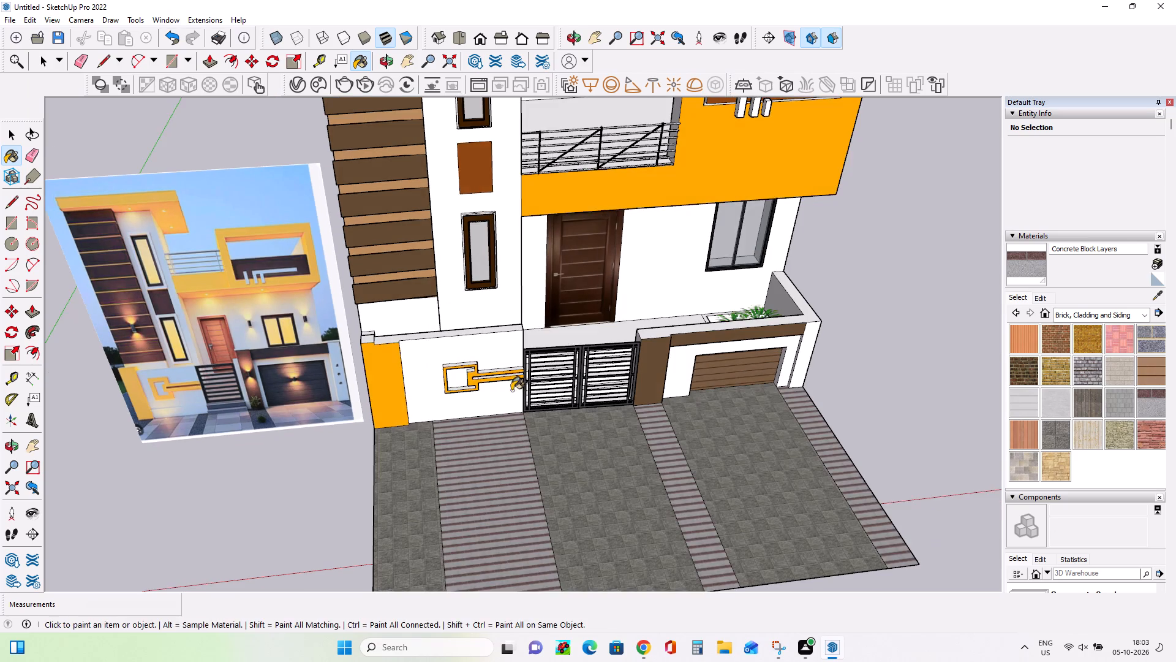
middle_drag(532, 391, 556, 187)
scroll(569, 196, down, 2)
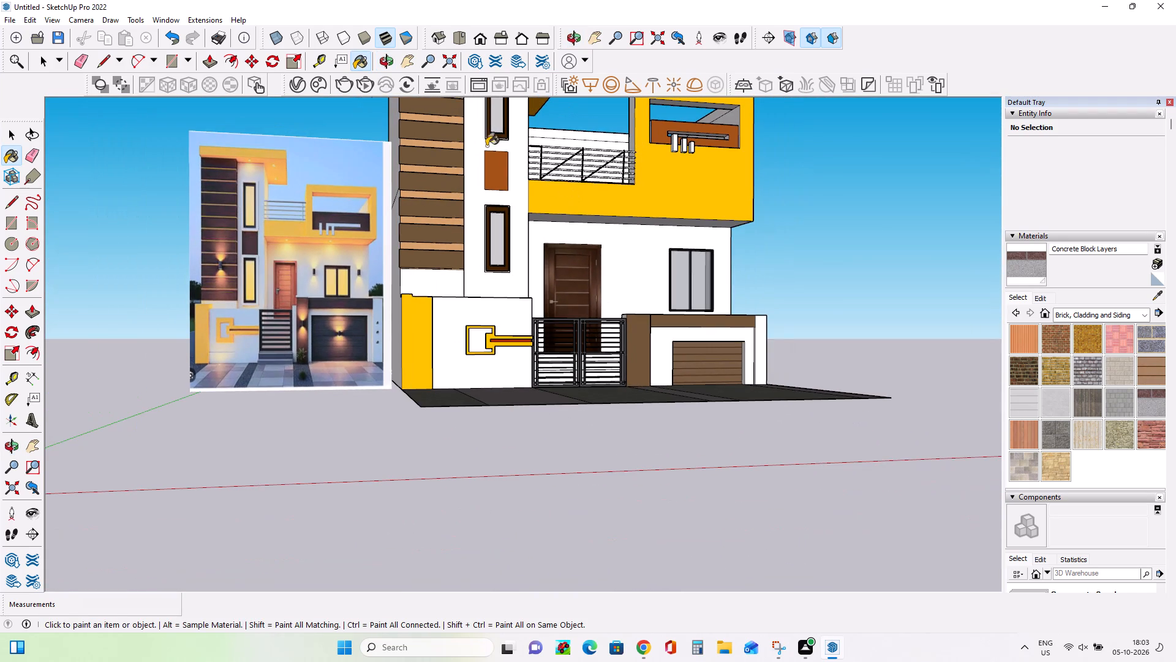
click(35, 449)
drag(604, 322, 484, 415)
middle_drag(605, 379, 595, 465)
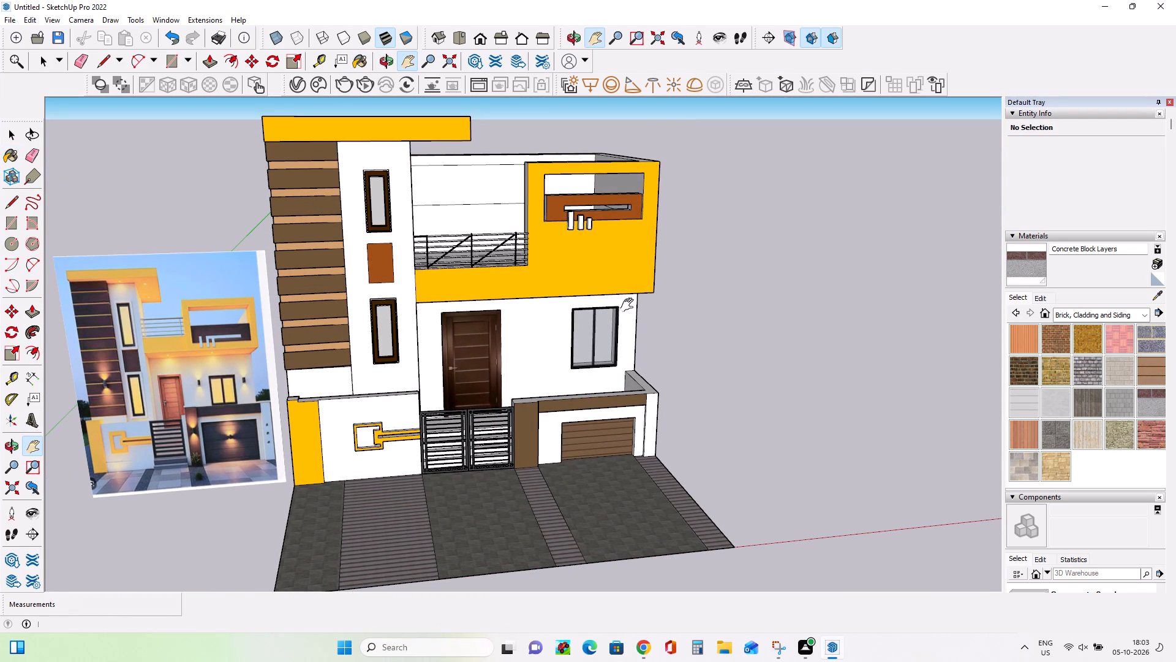
Switch to Chrome and examine the tress images search results for a suitable tree and sky background photo.
click(652, 657)
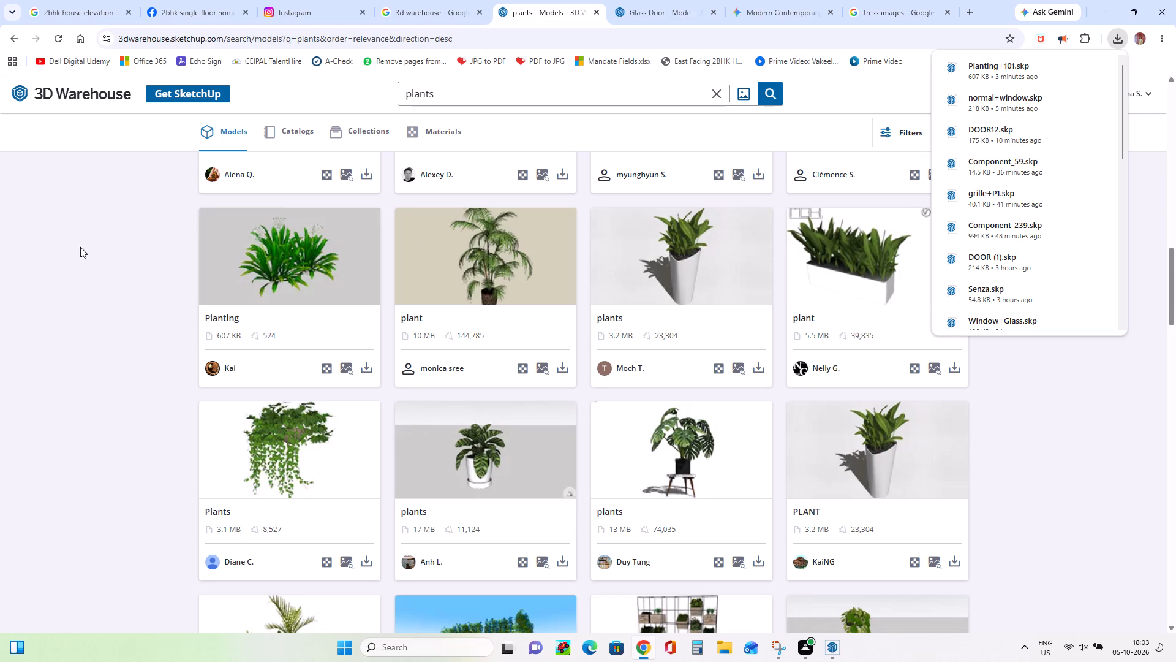
click(662, 11)
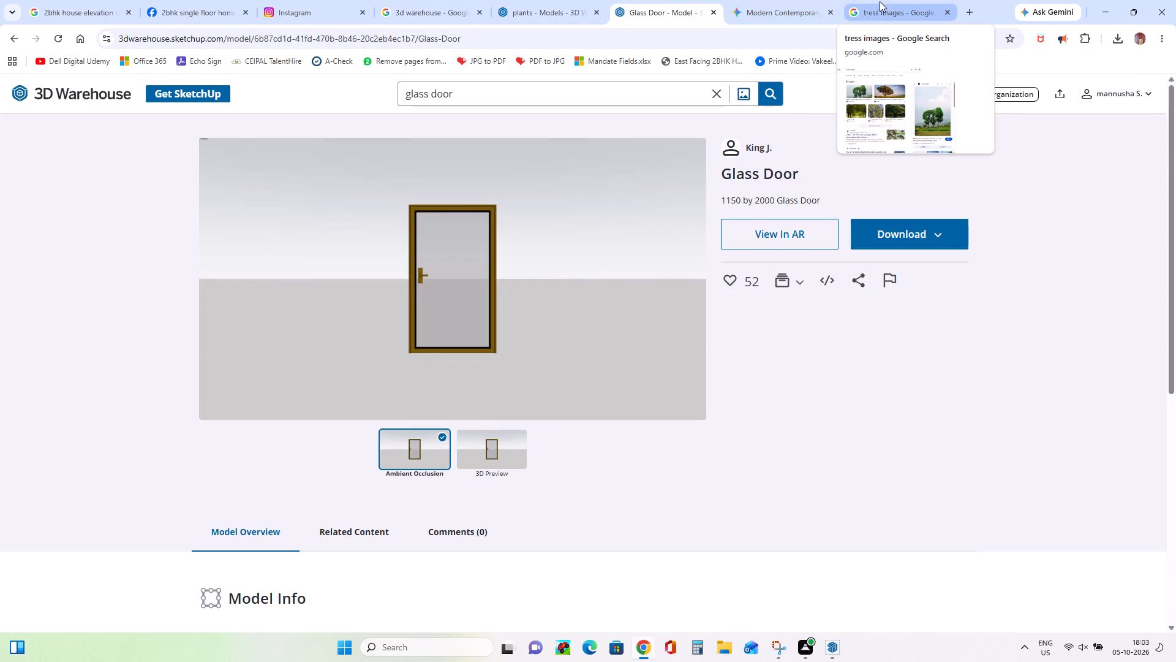
click(879, 5)
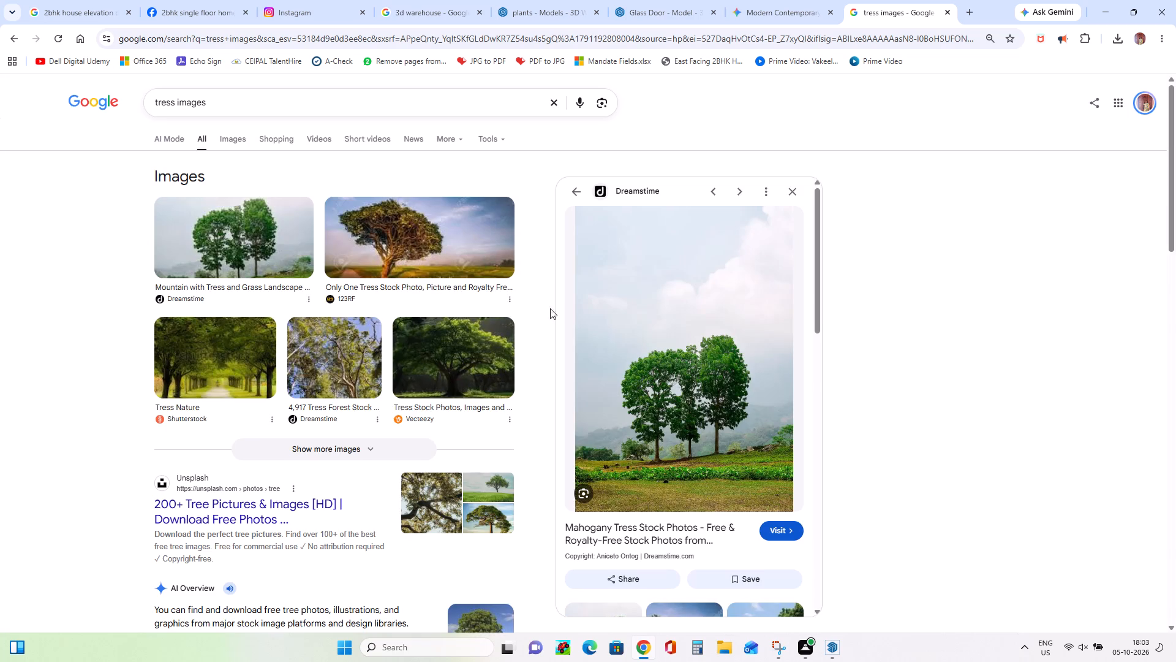
scroll(281, 379, down, 4)
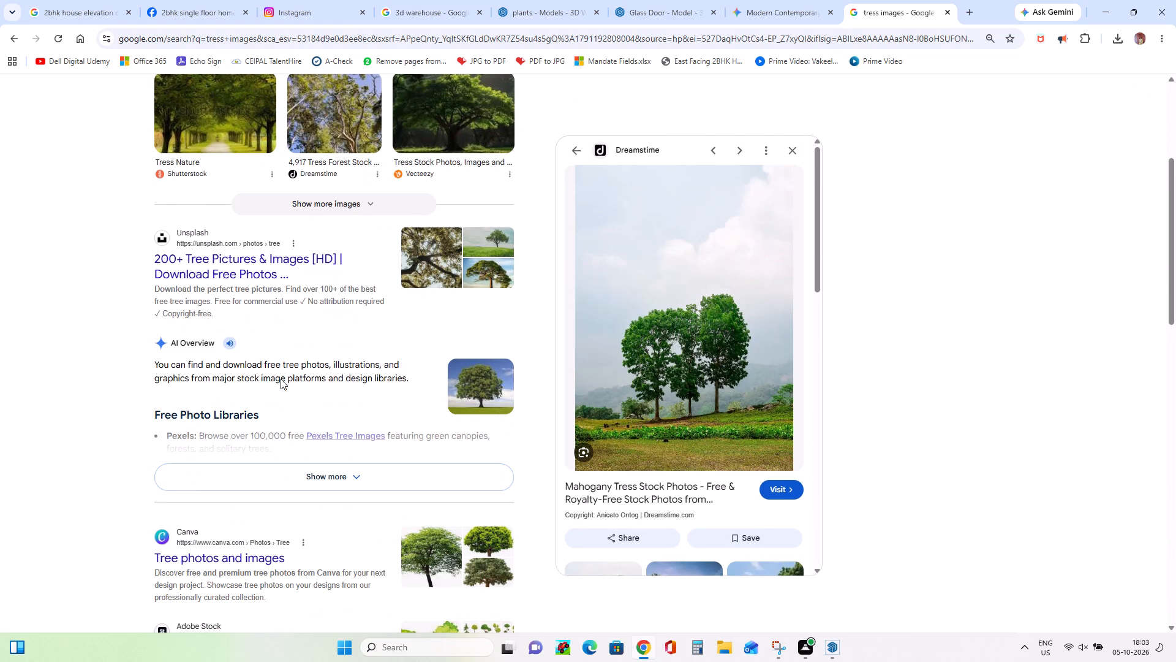
scroll(644, 498, down, 7)
scroll(746, 393, down, 4)
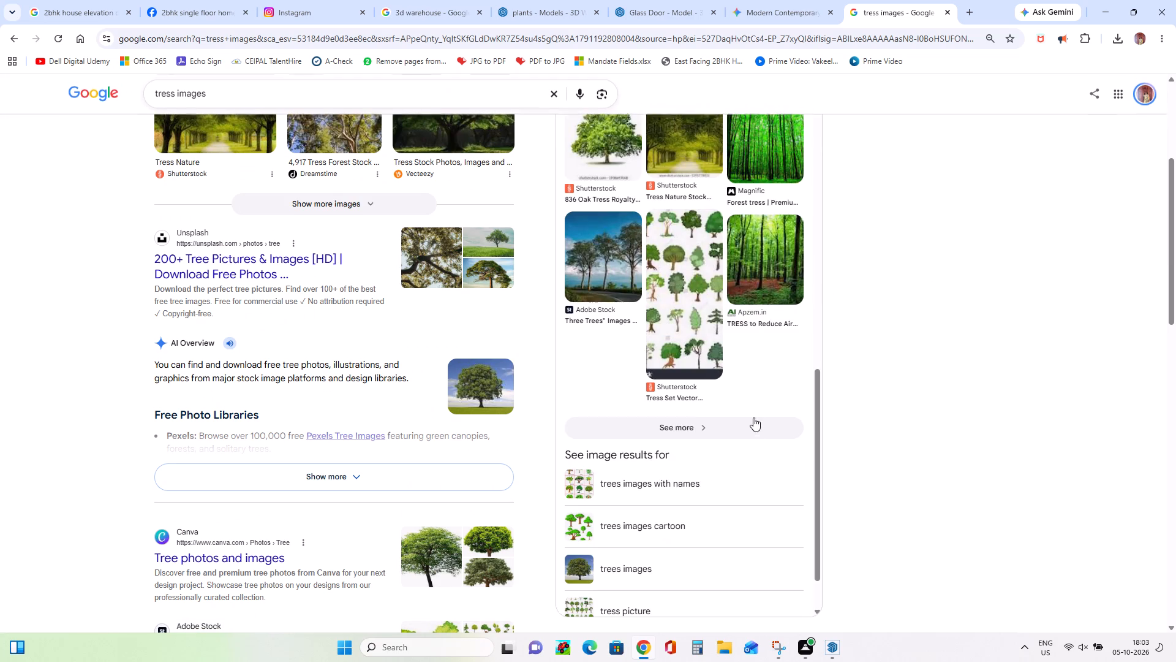
scroll(701, 340, up, 2)
scroll(775, 340, up, 1)
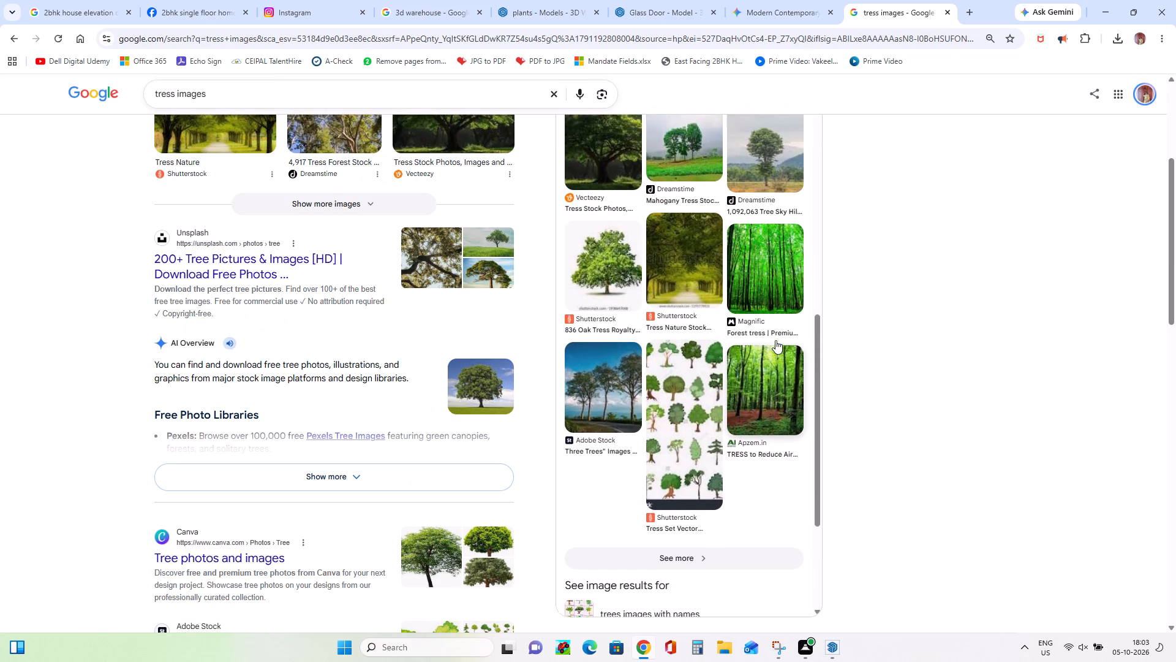
scroll(775, 340, up, 1)
scroll(775, 340, down, 13)
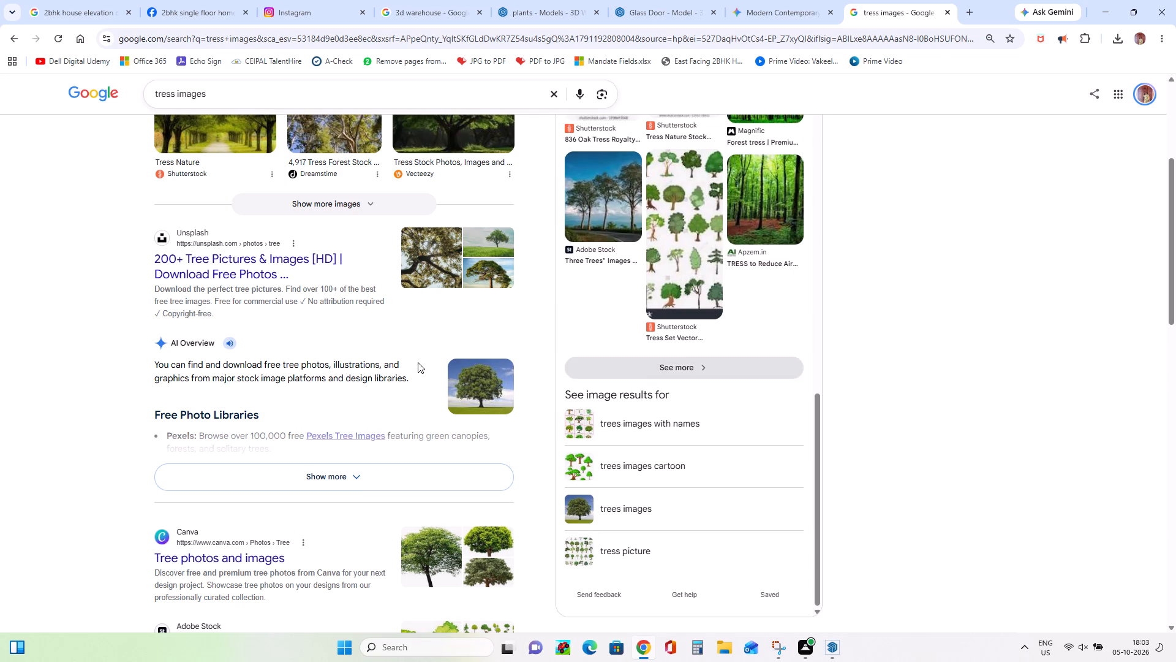
scroll(418, 362, up, 5)
Expand the tree image results and open the Pixabay preview of the lone tree on a green field under a dark sky.
click(364, 450)
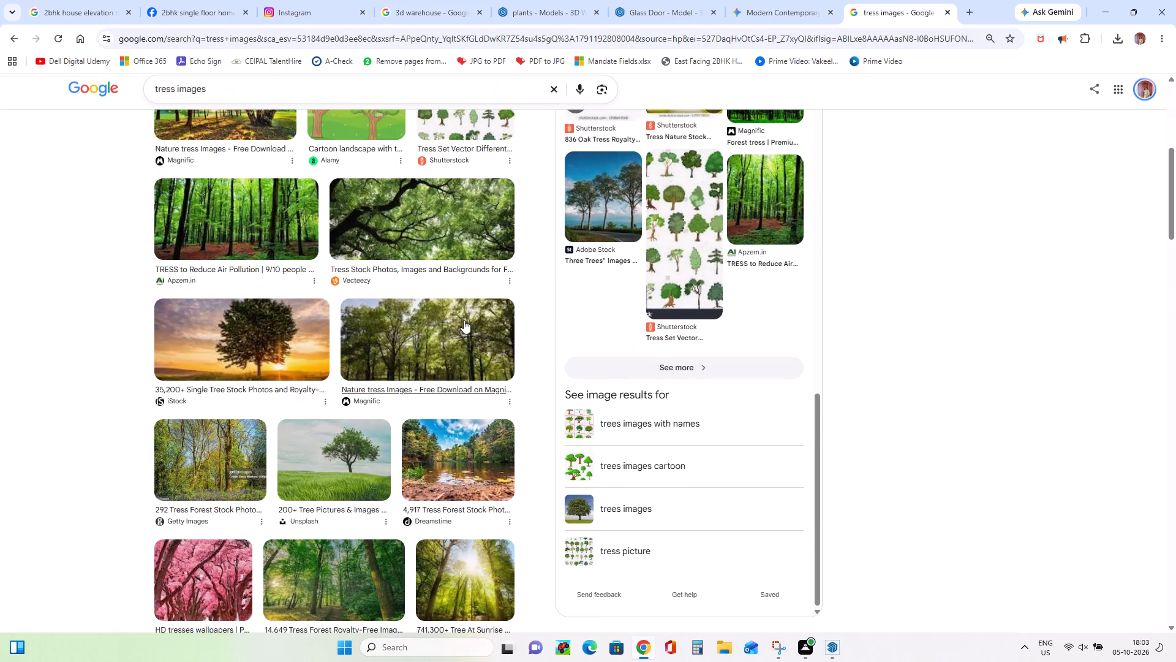
scroll(444, 448, down, 2)
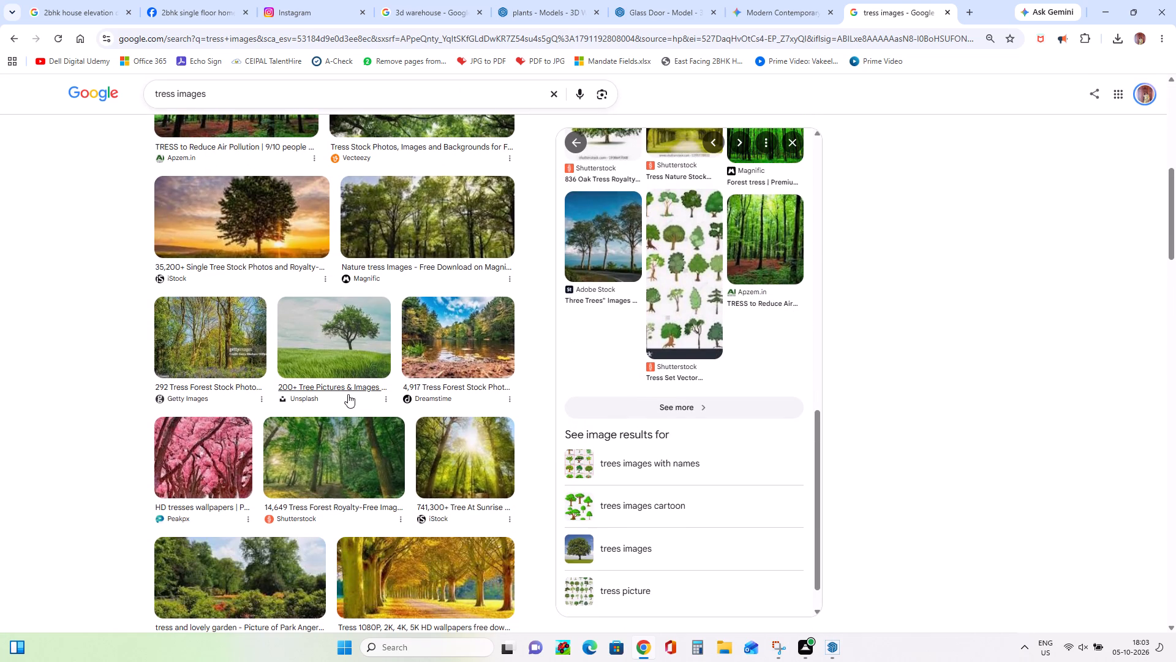
click(344, 357)
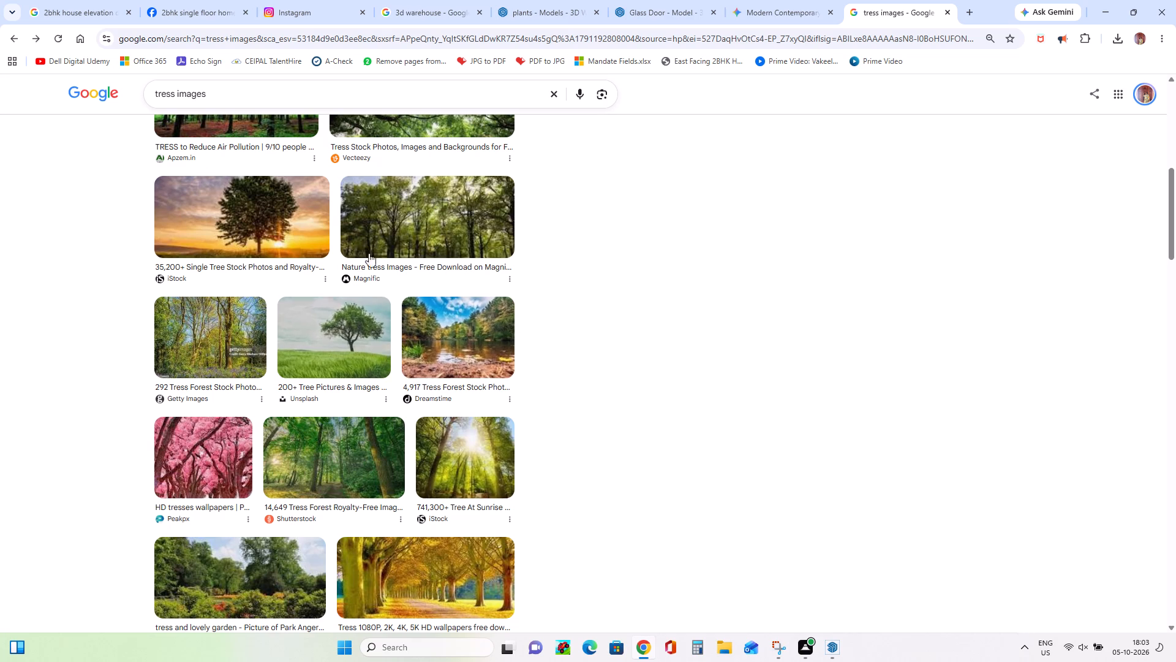
click(328, 328)
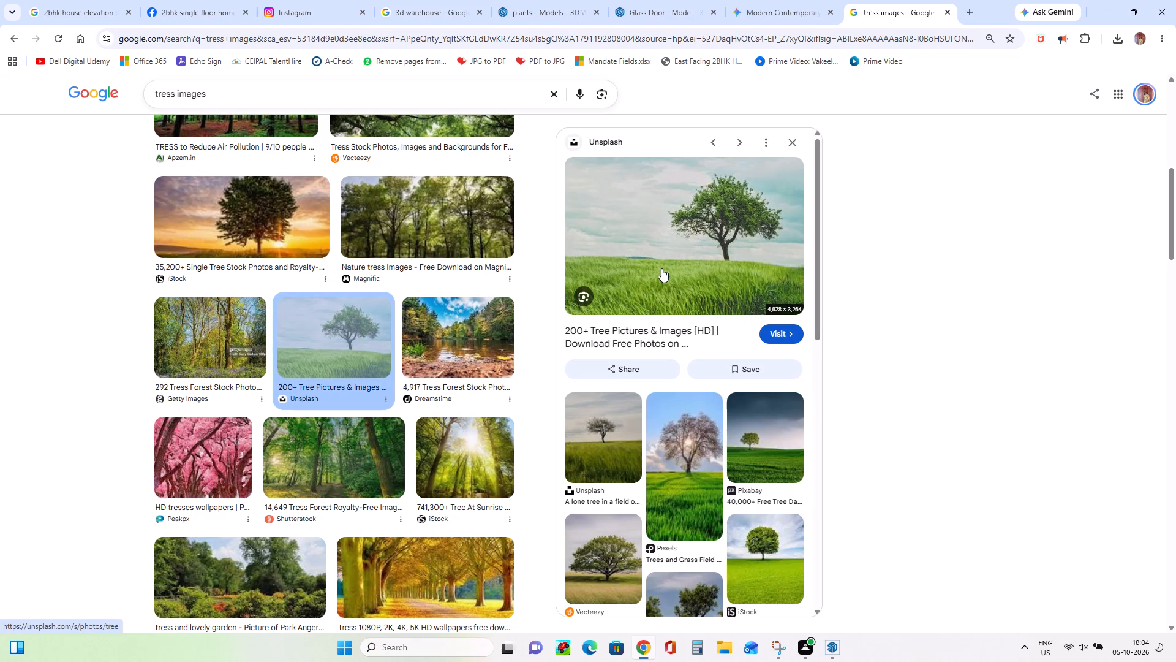
click(785, 449)
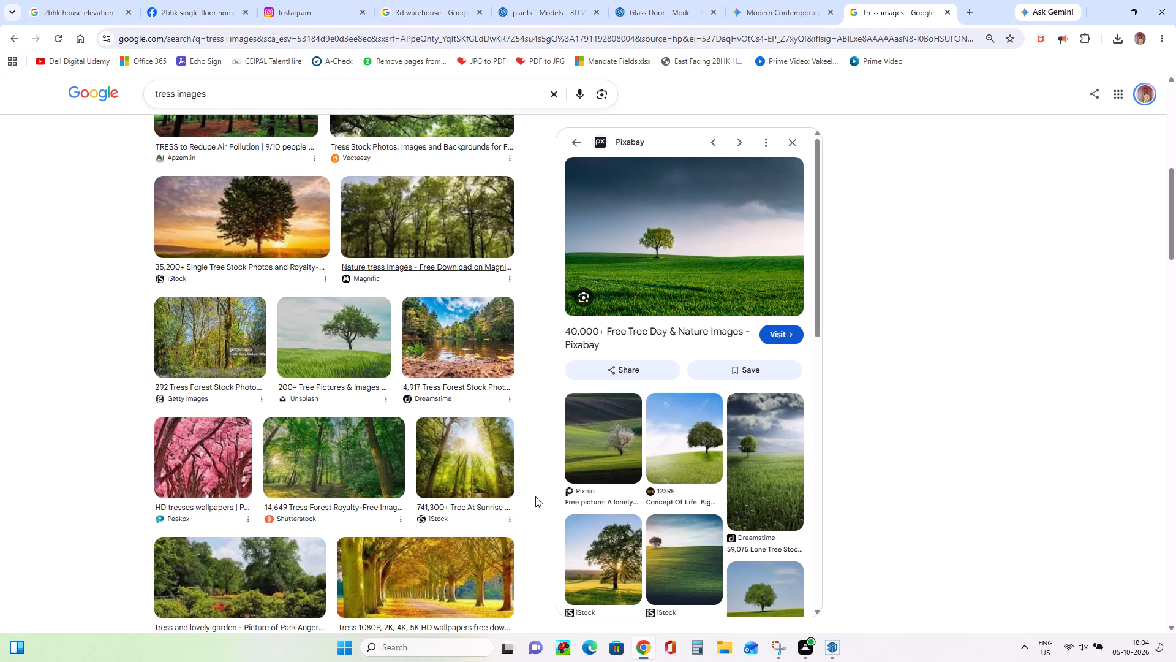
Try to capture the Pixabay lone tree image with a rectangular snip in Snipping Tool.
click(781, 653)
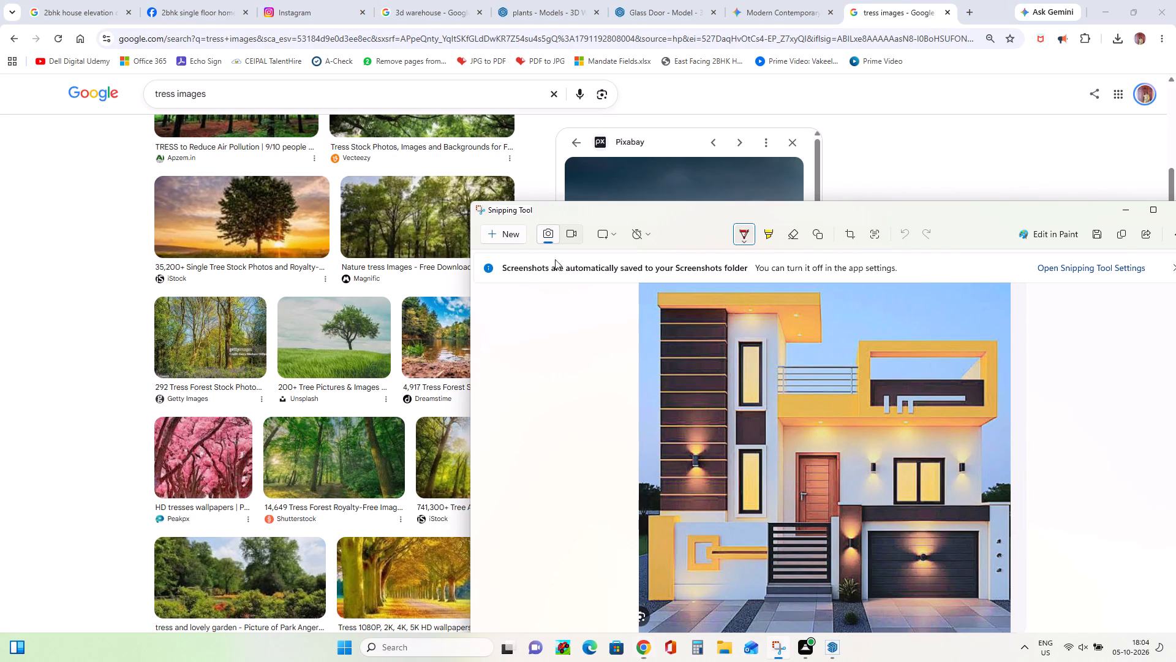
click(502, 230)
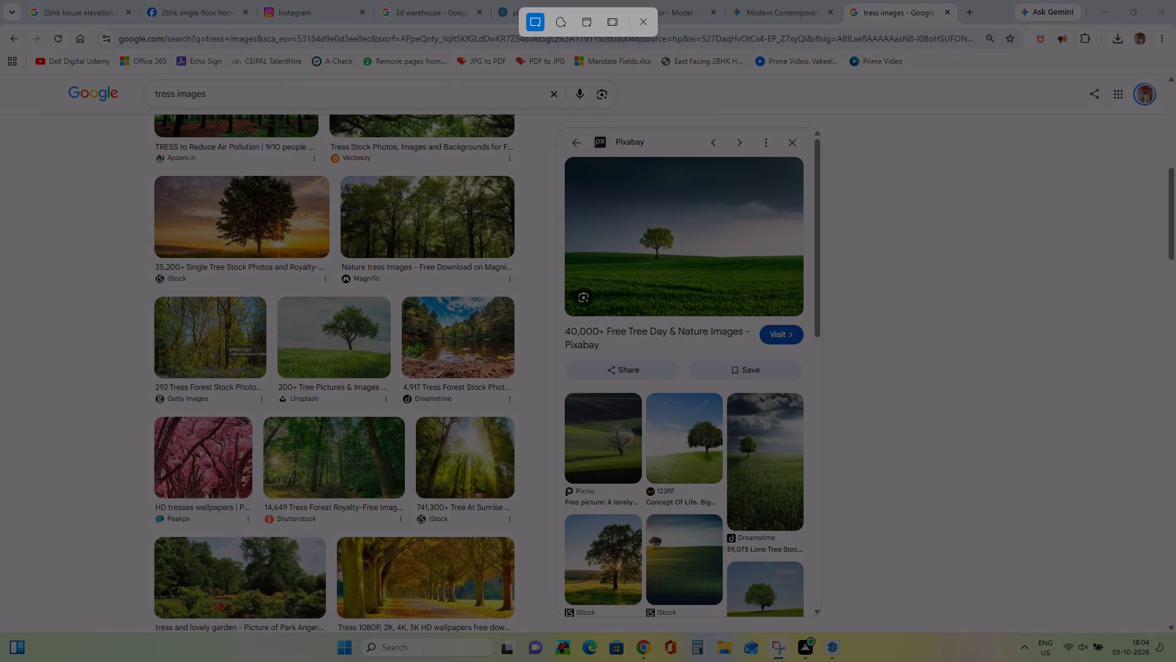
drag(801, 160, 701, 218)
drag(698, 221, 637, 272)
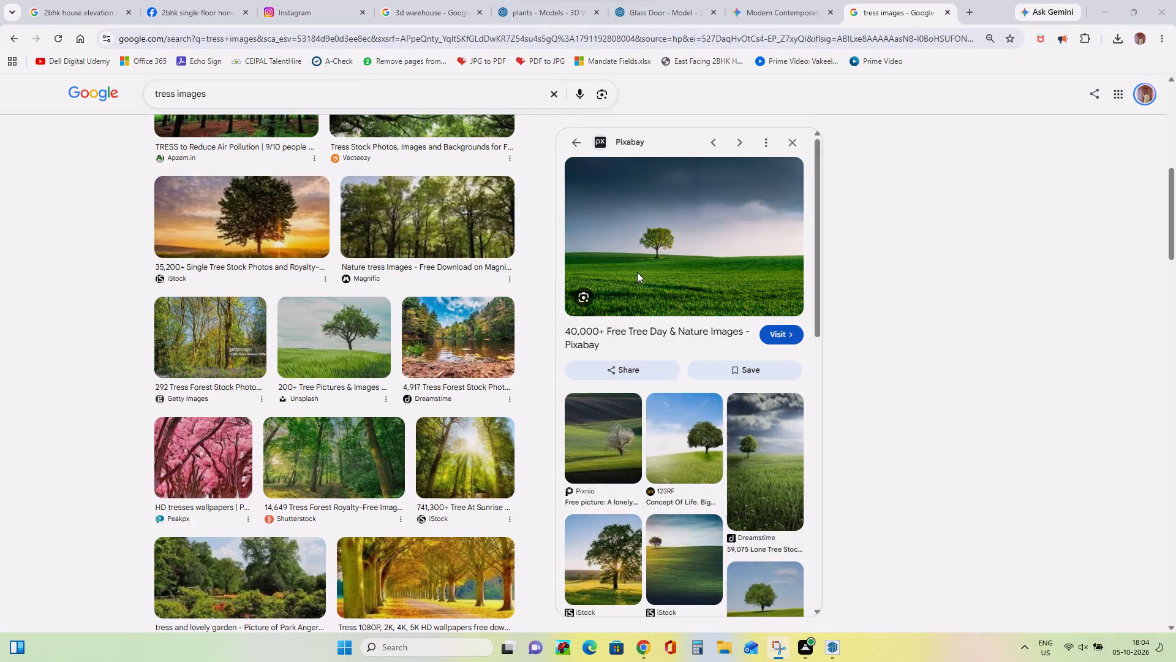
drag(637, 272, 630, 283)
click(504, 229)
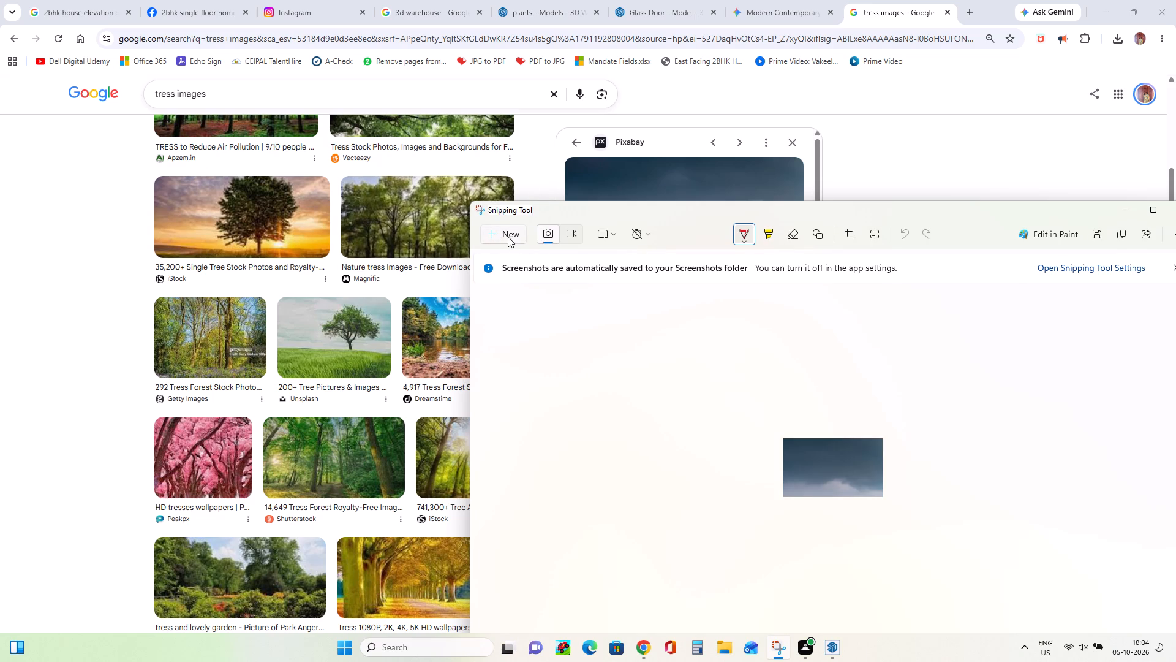
Capture a new rectangular snip of the Pixabay image covering the cloudy sky, the tree's edge and the green field.
click(508, 237)
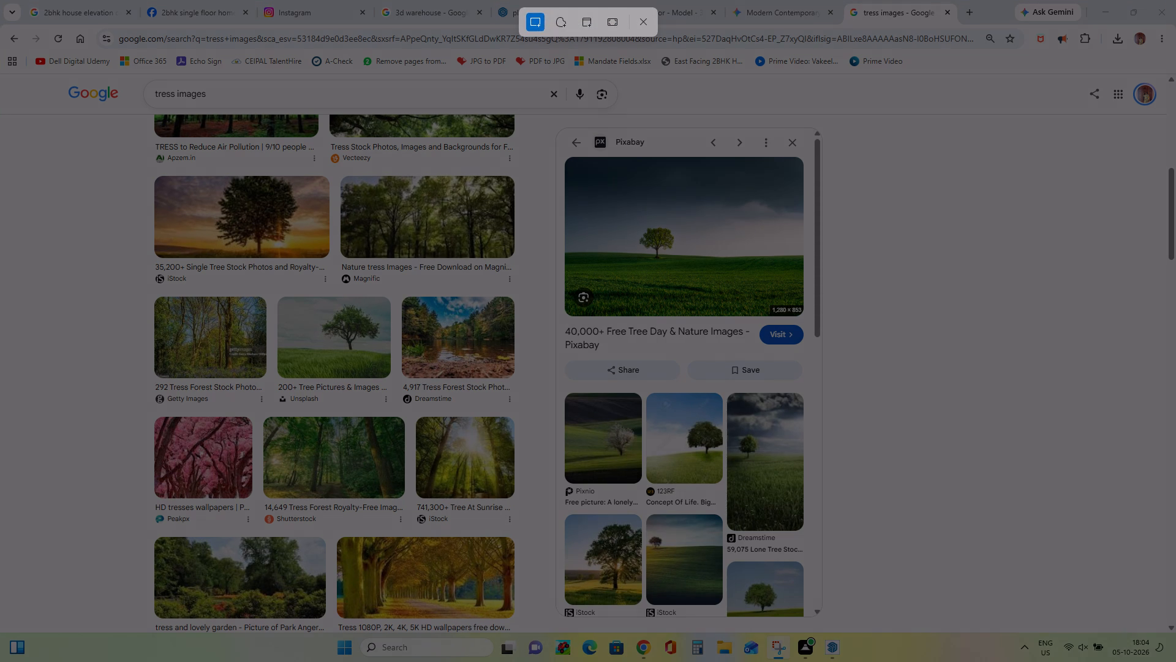
drag(799, 159, 660, 272)
drag(656, 275, 620, 300)
drag(619, 301, 612, 304)
click(609, 305)
drag(609, 305, 606, 308)
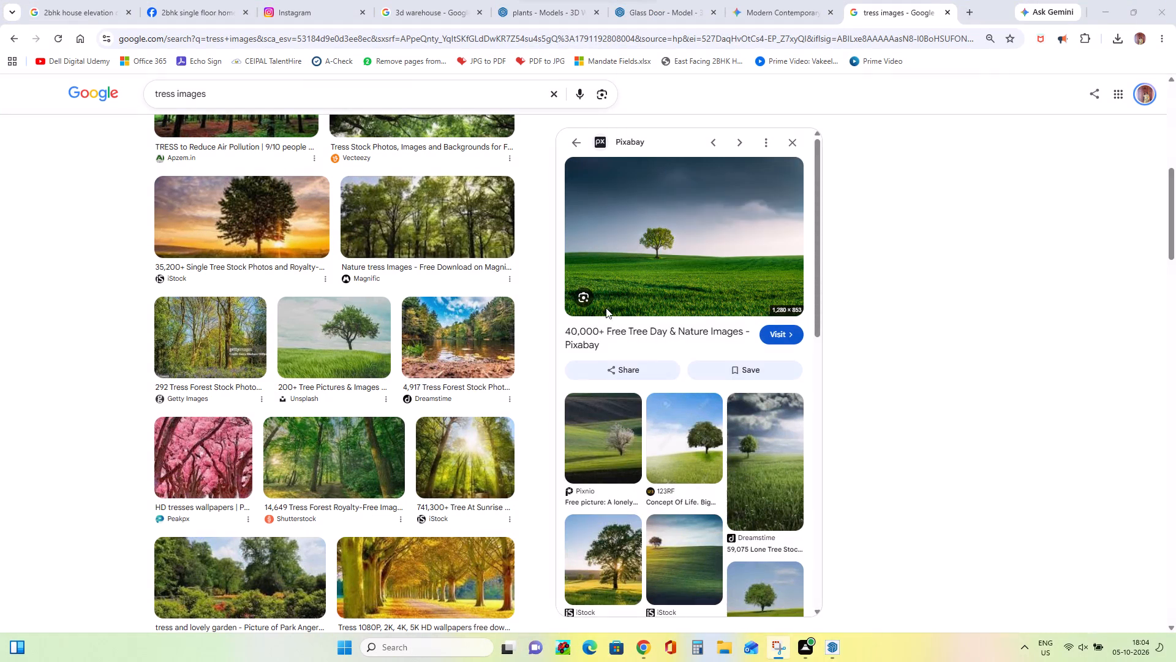
drag(606, 308, 597, 314)
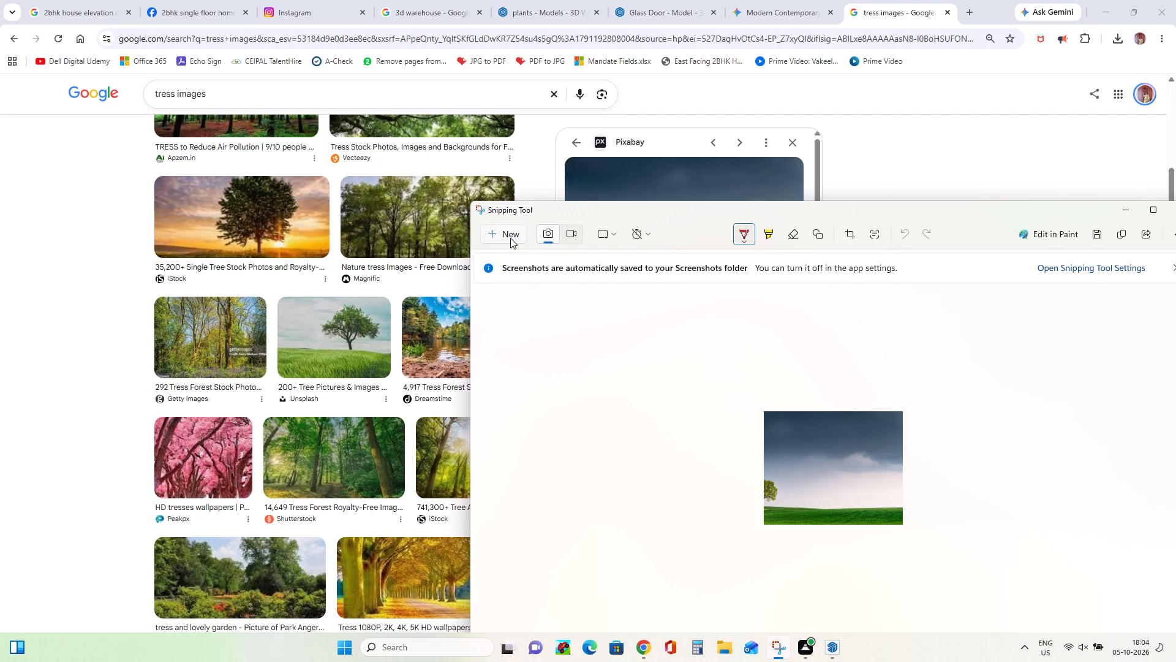
click(523, 230)
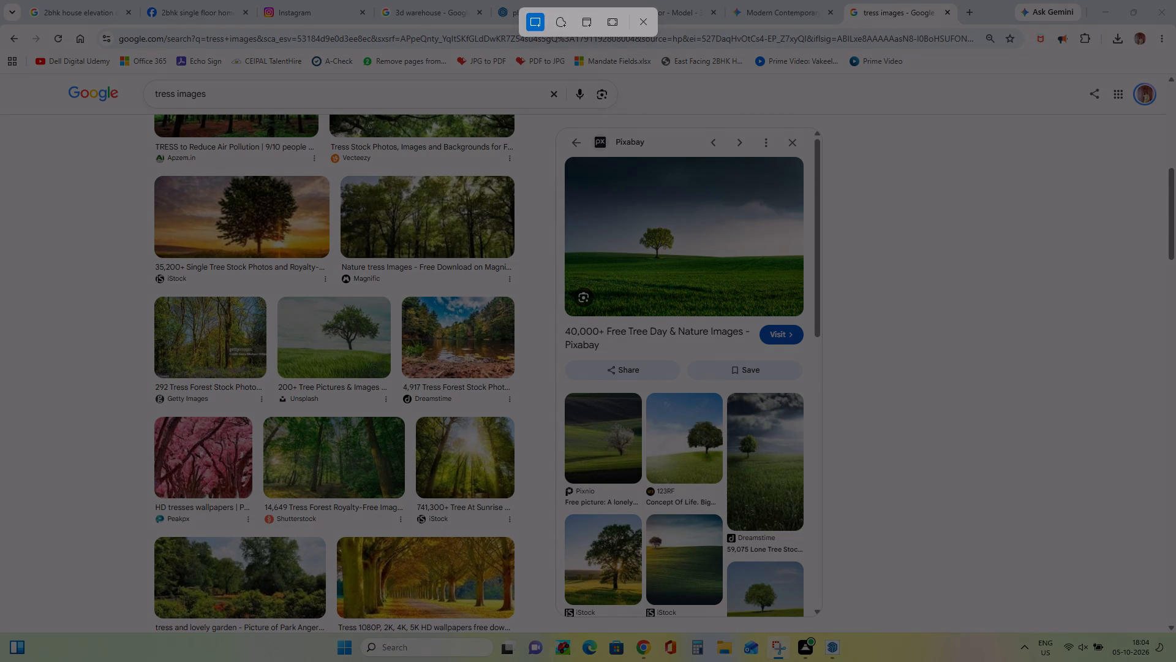
click(780, 660)
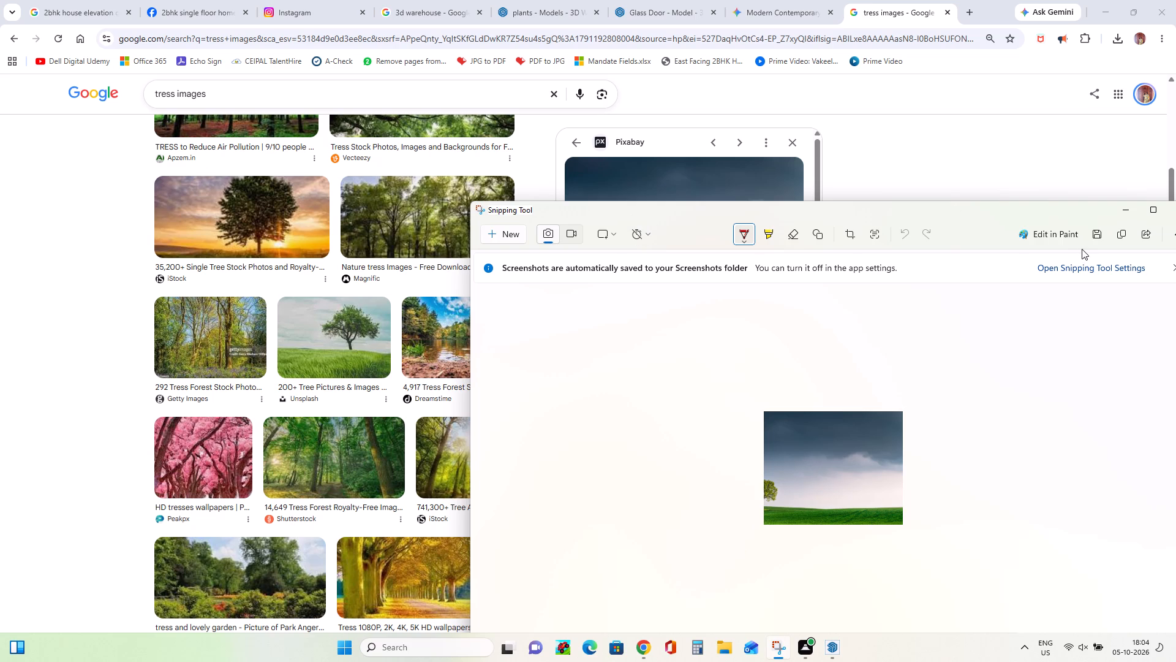
Save the sky and field snip as a PNG on the Desktop and return to SketchUp.
click(1096, 240)
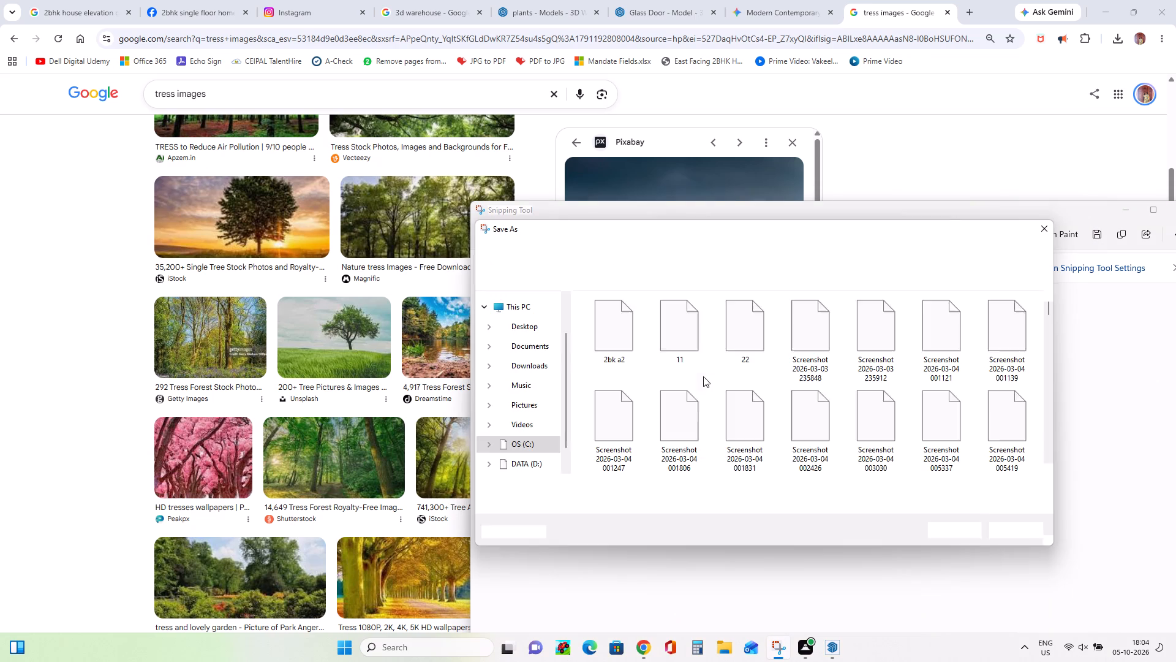
click(523, 334)
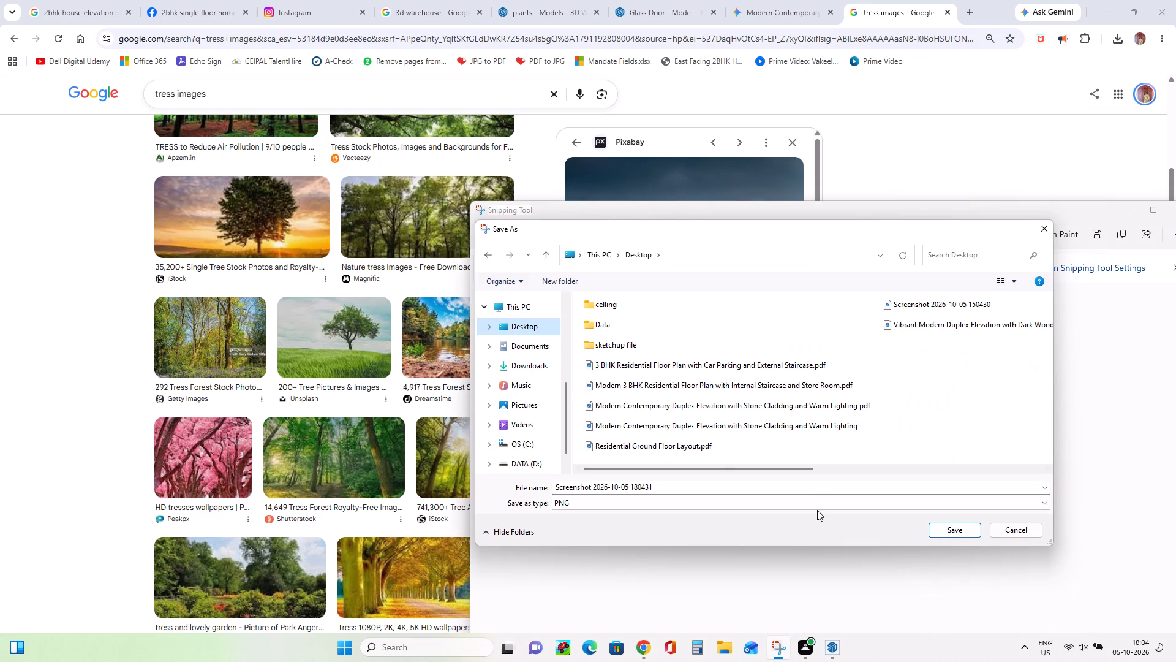
click(938, 531)
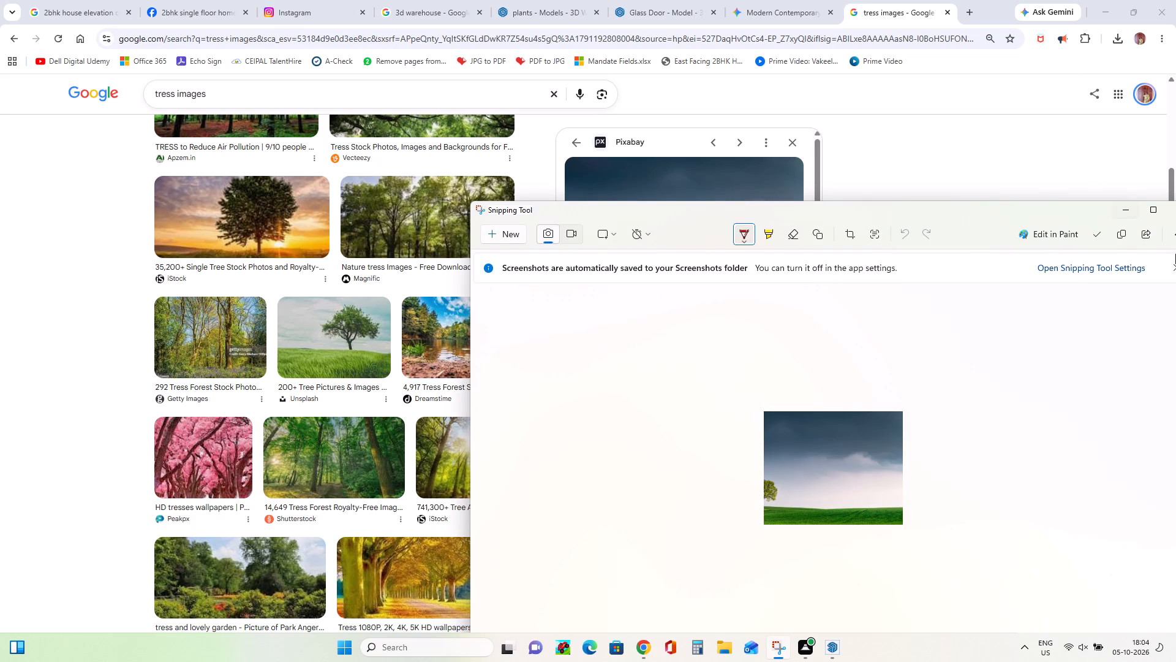
click(1119, 207)
click(1106, 6)
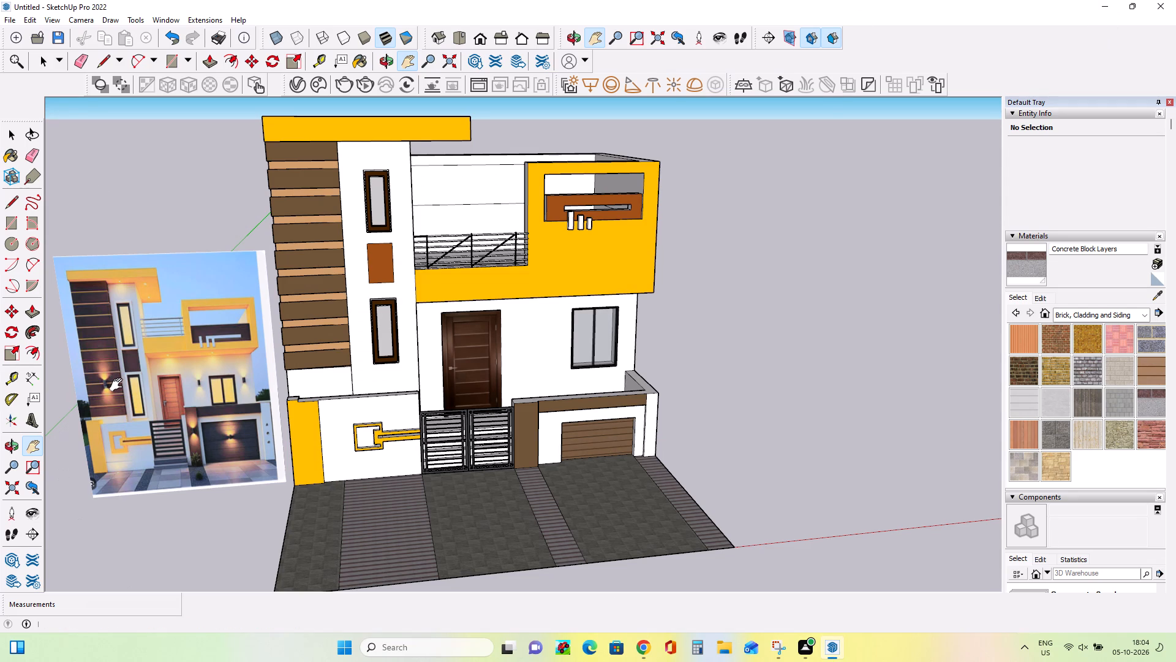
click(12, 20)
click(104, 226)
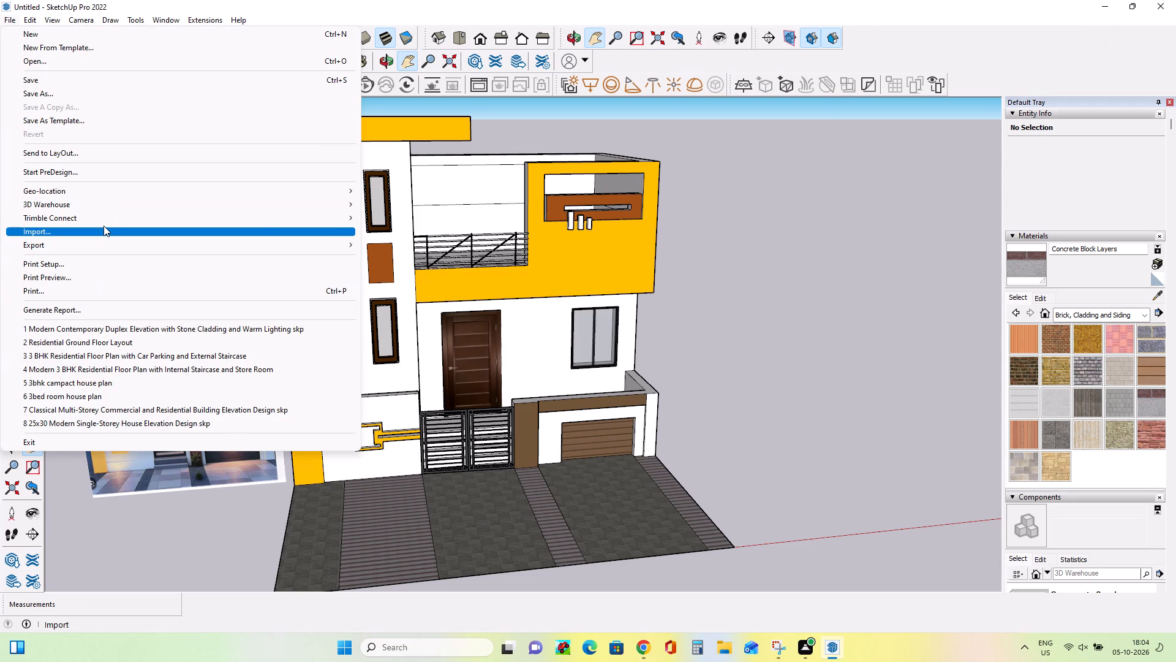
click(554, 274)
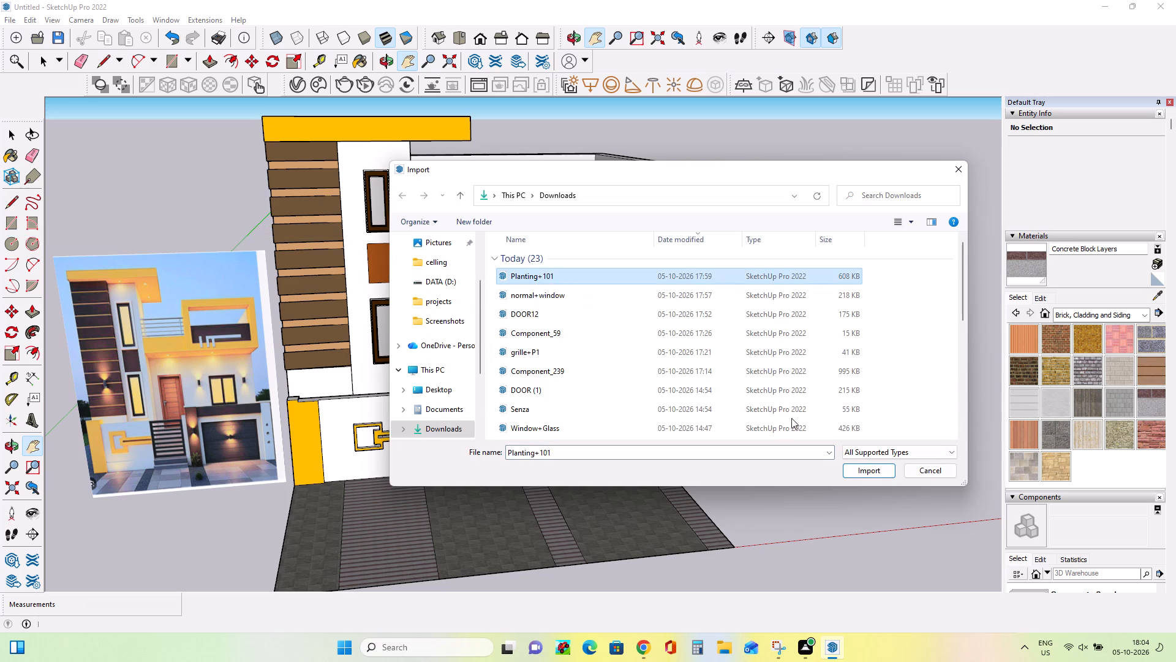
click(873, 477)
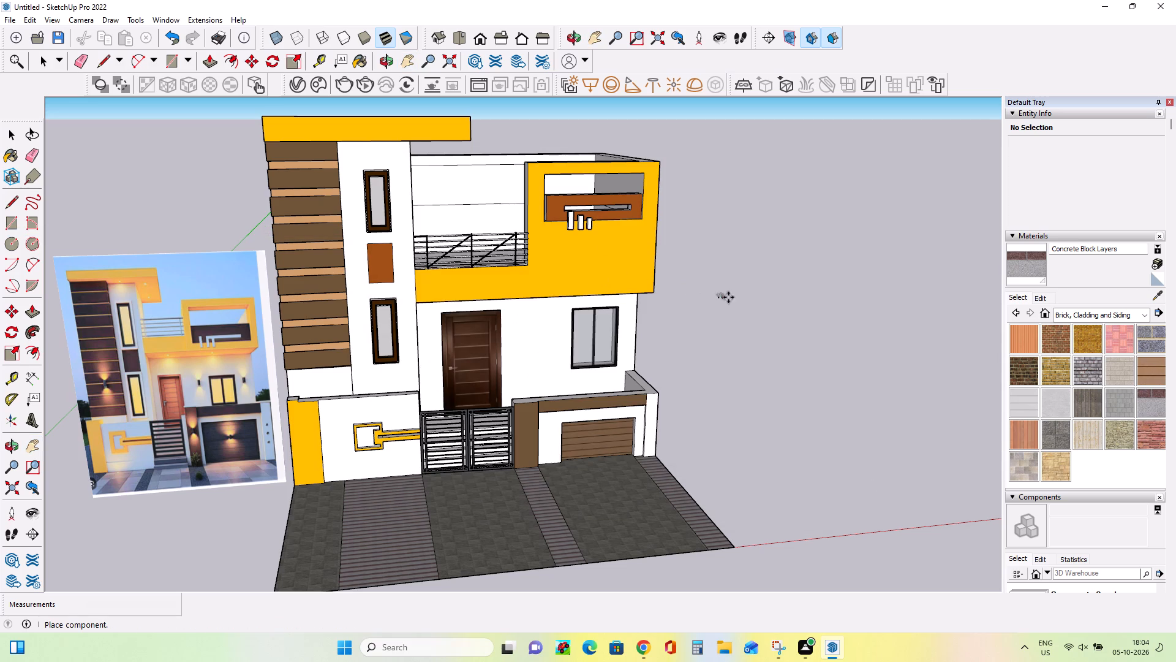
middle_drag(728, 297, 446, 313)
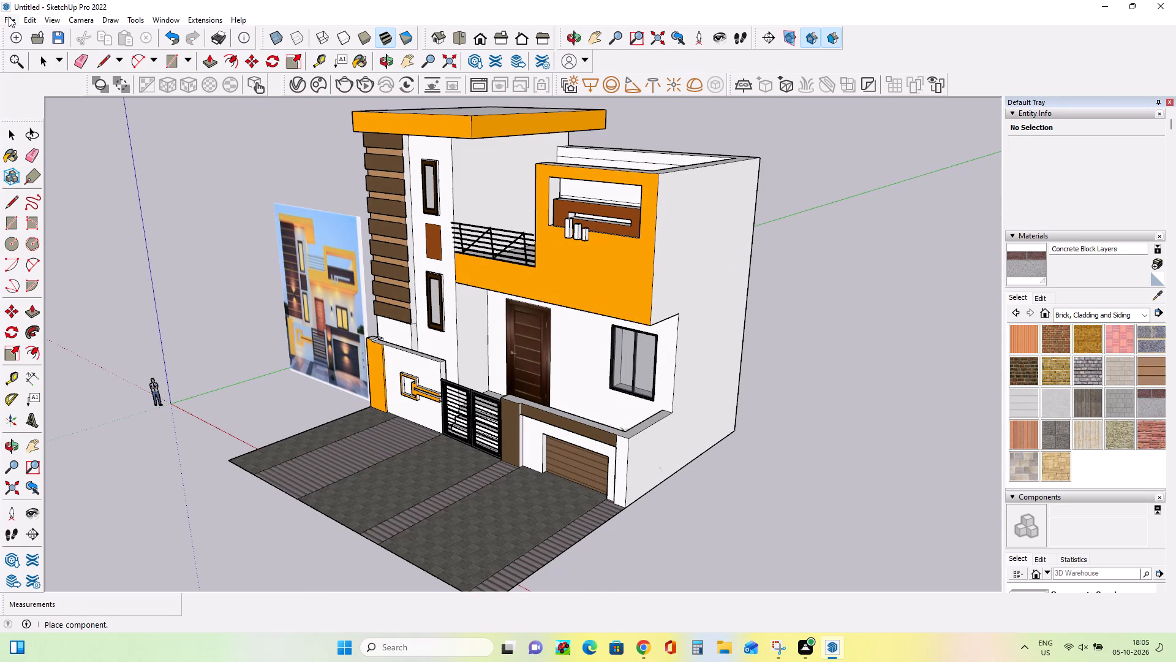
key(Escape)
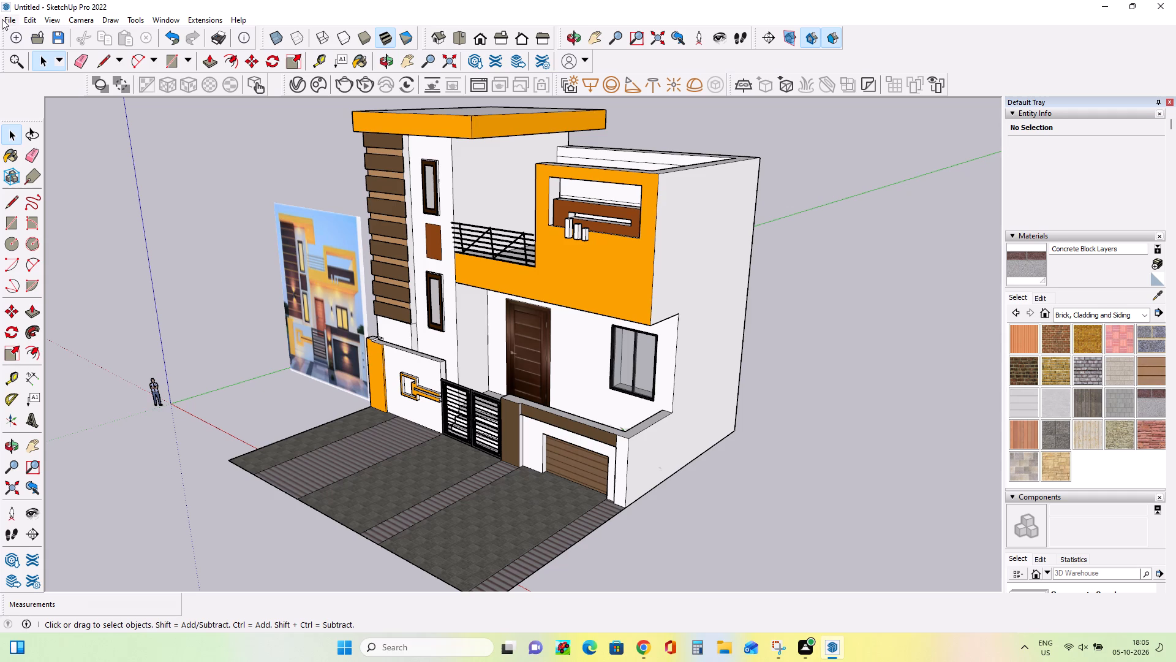
click(2, 19)
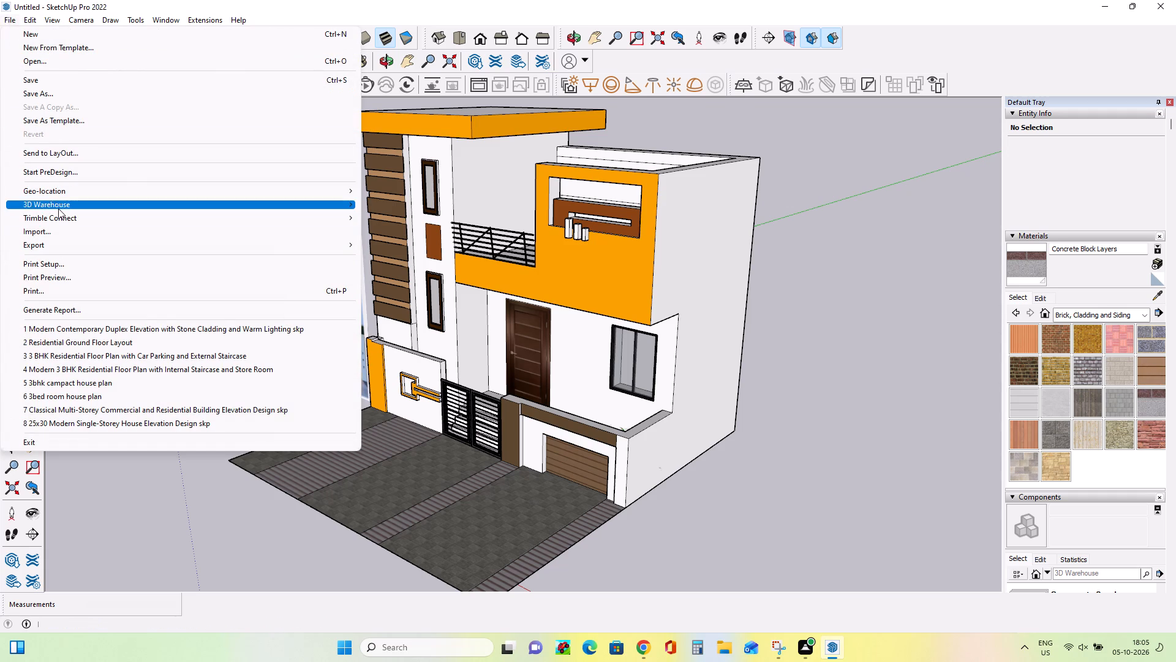
click(69, 237)
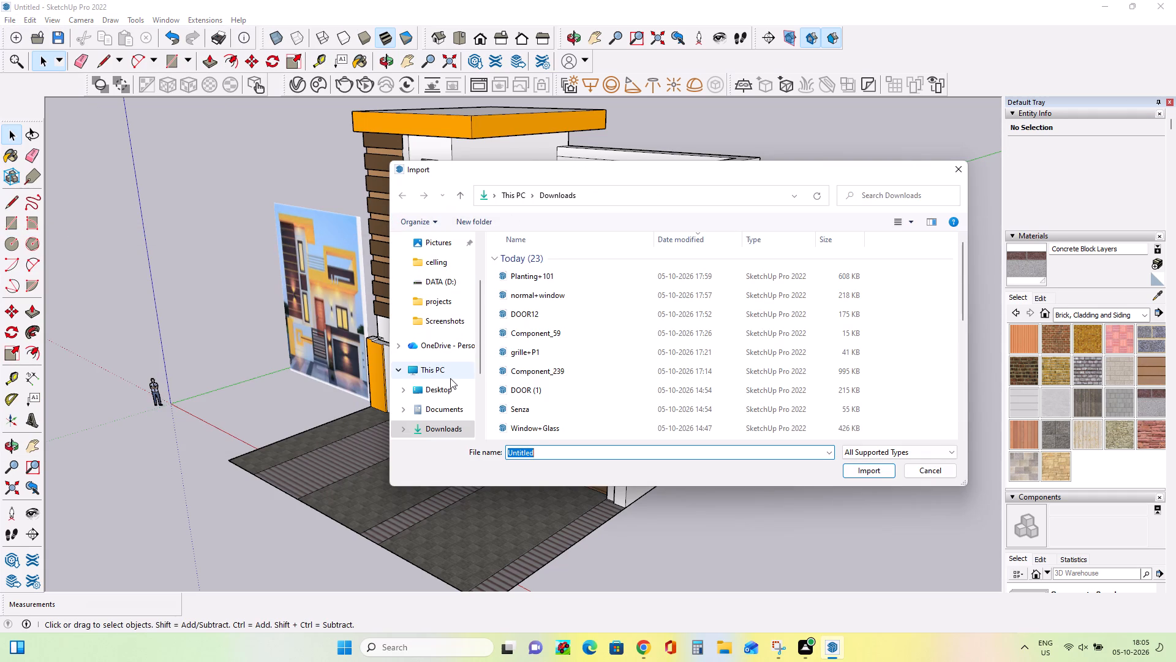
scroll(450, 378, up, 3)
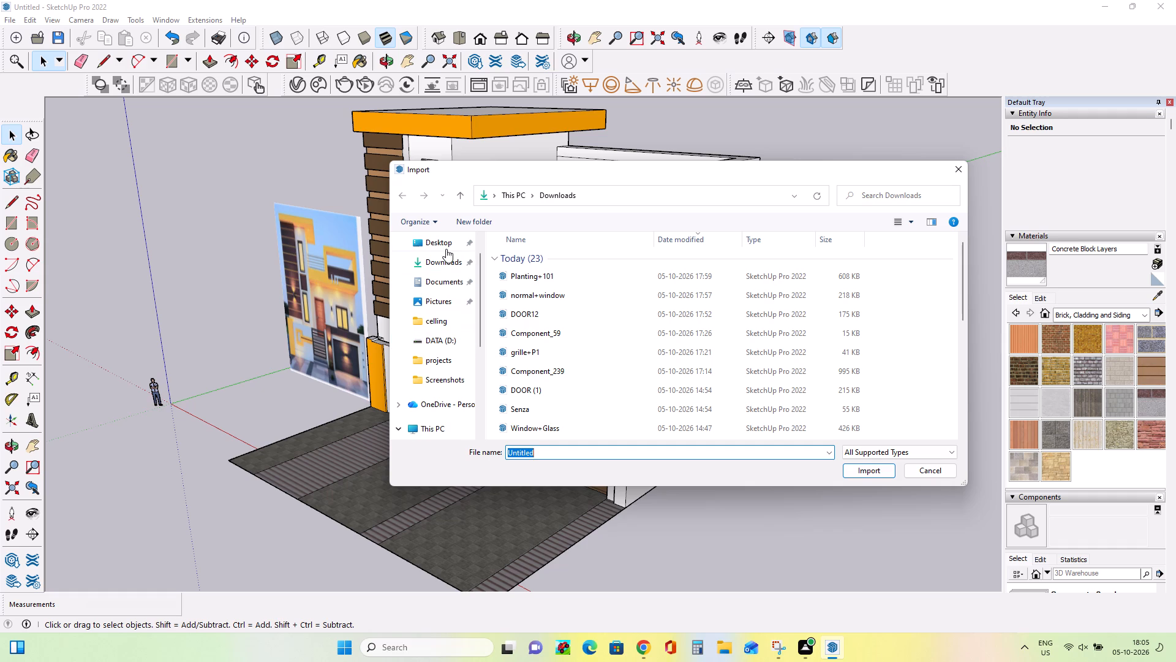
click(446, 249)
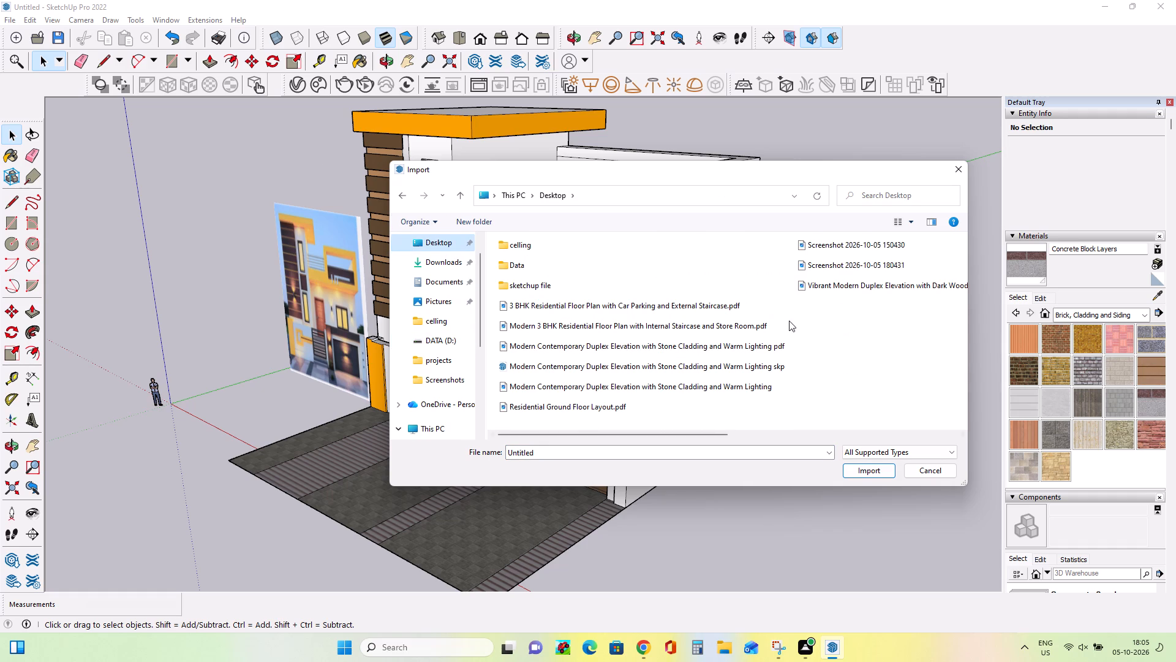
click(844, 259)
click(859, 508)
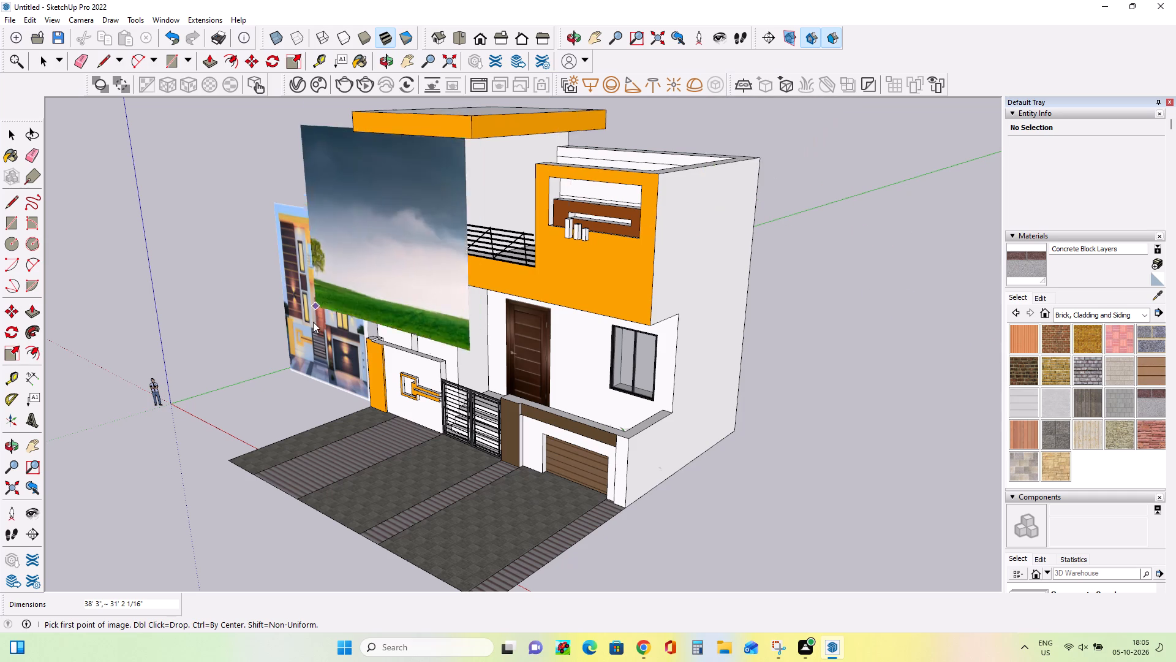
middle_drag(317, 325, 769, 237)
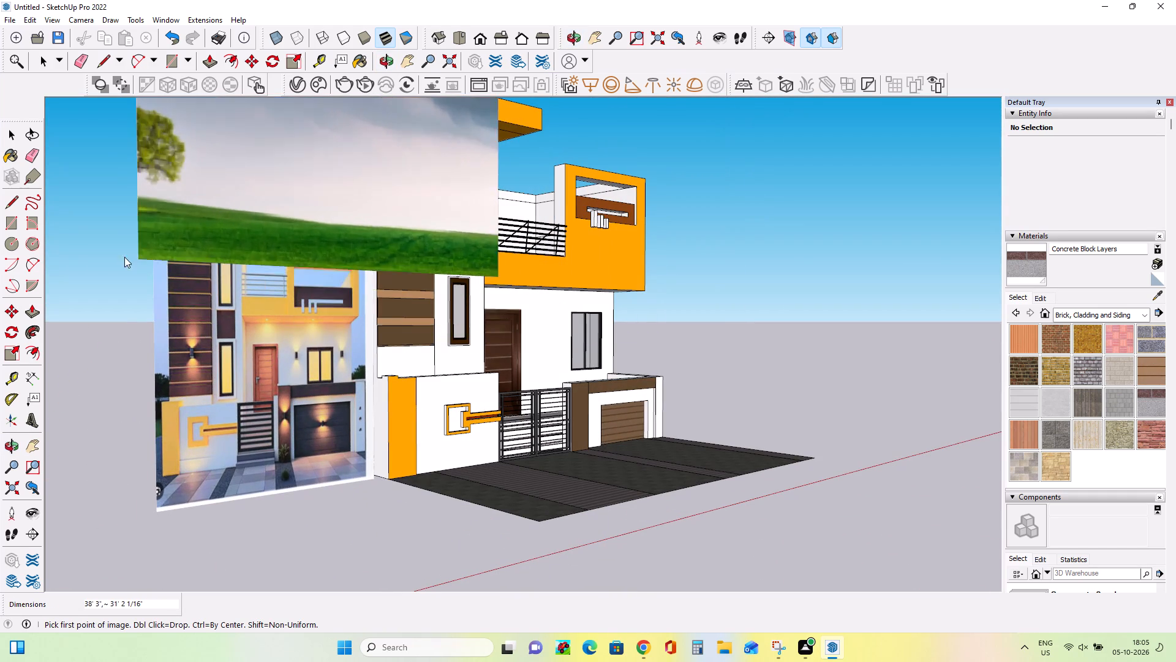
click(265, 365)
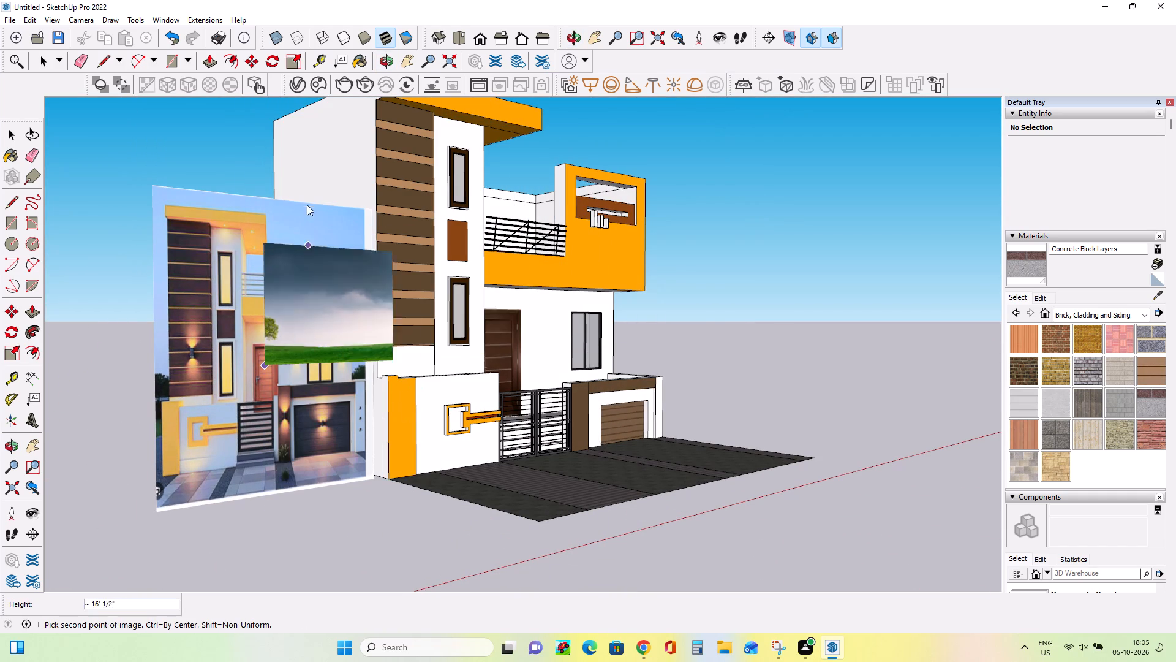
click(320, 193)
Move the imported sky image from the reference photo to the space behind the house.
middle_drag(425, 297, 656, 391)
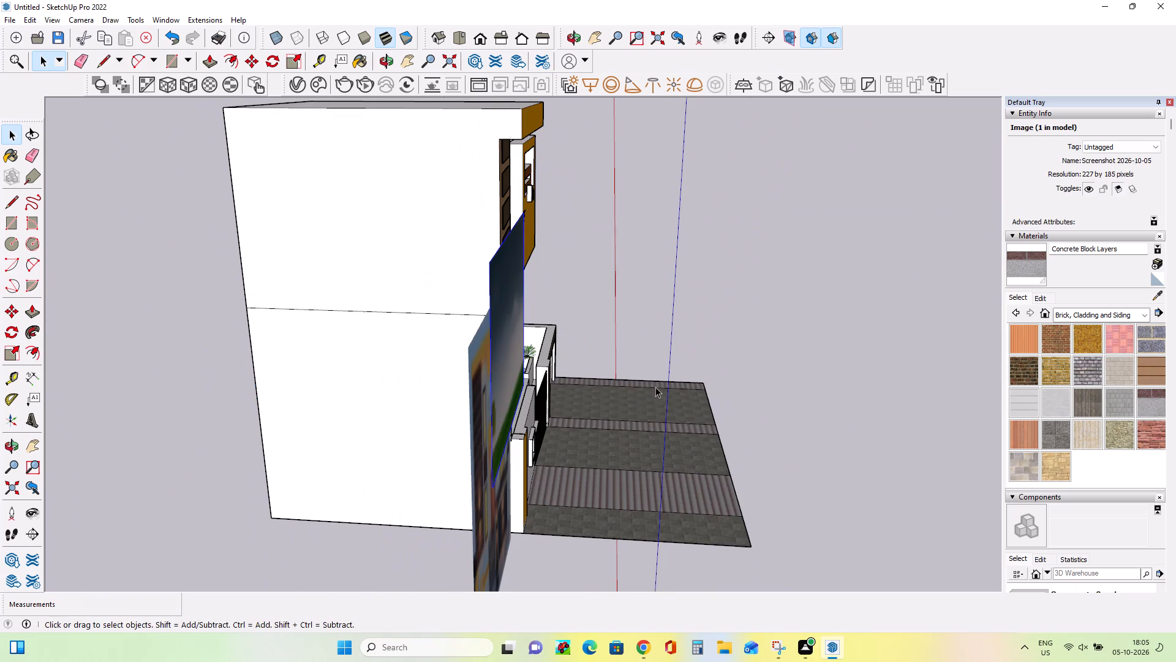
click(15, 310)
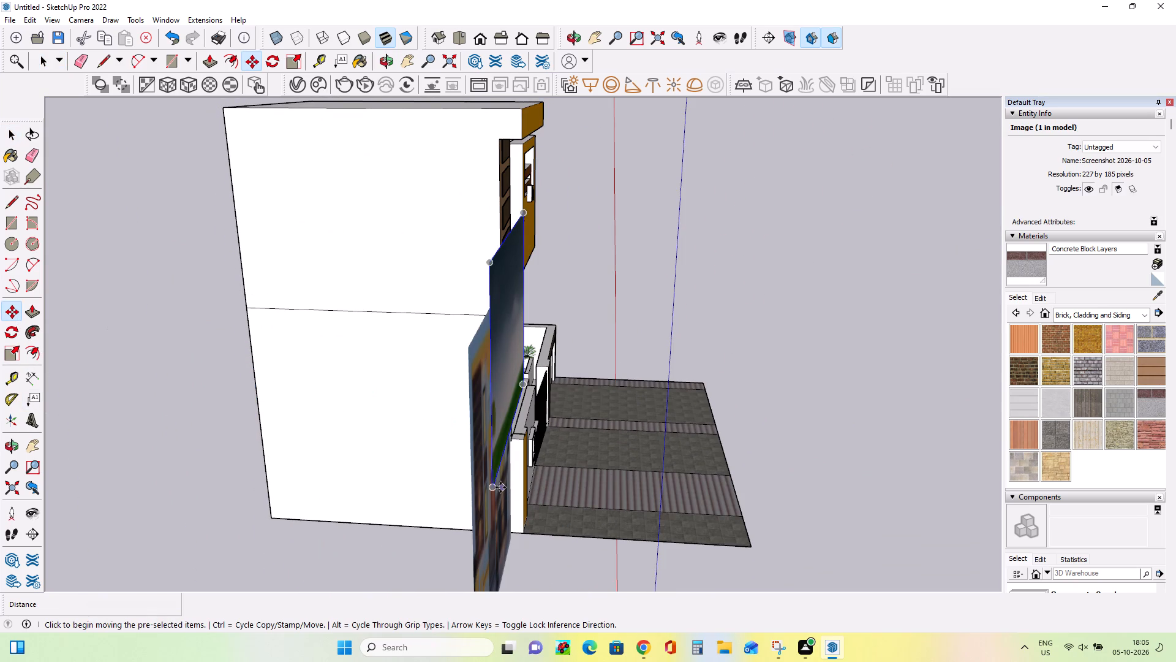
click(500, 487)
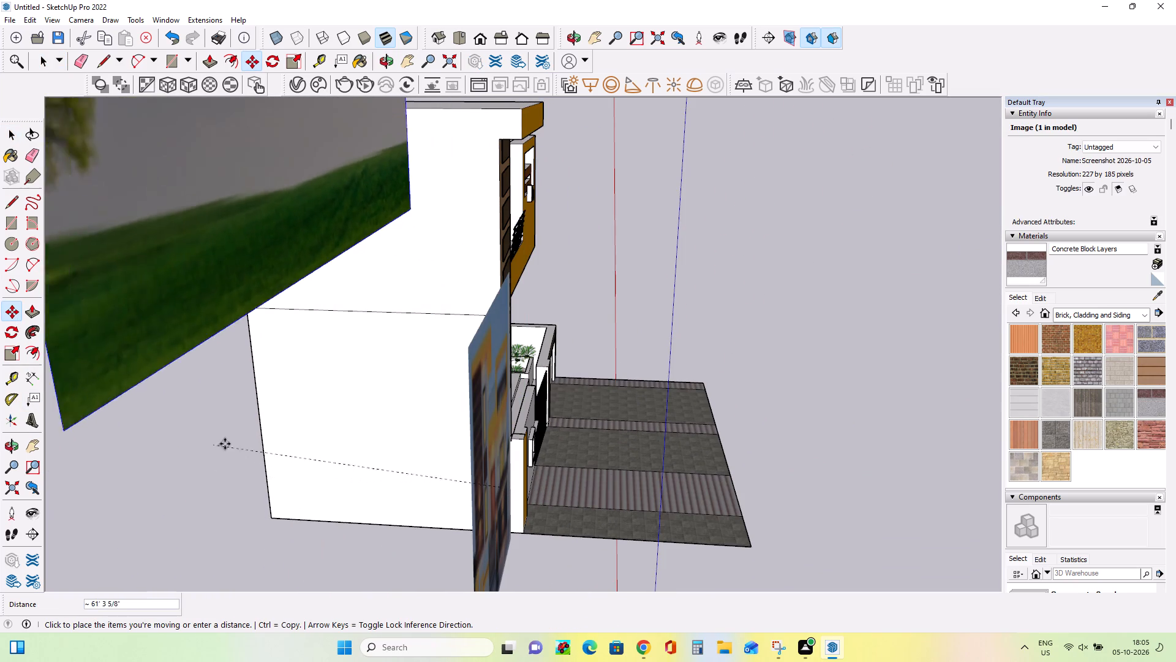
click(266, 441)
middle_drag(300, 463, 502, 533)
scroll(499, 462, down, 2)
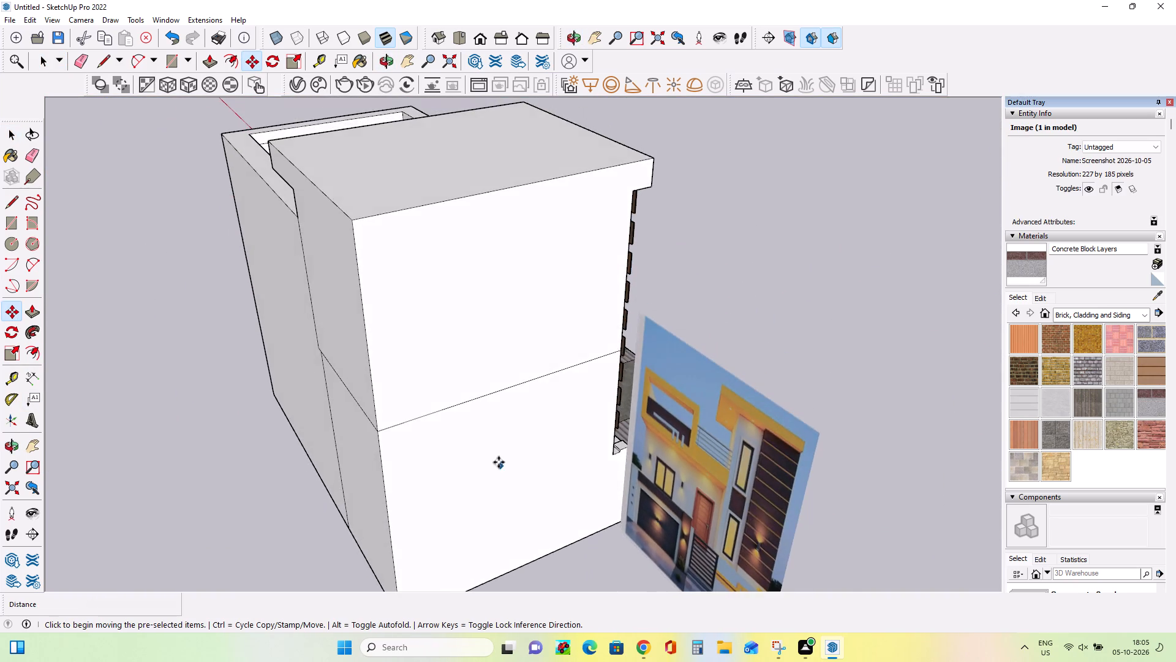
scroll(499, 462, down, 7)
click(660, 441)
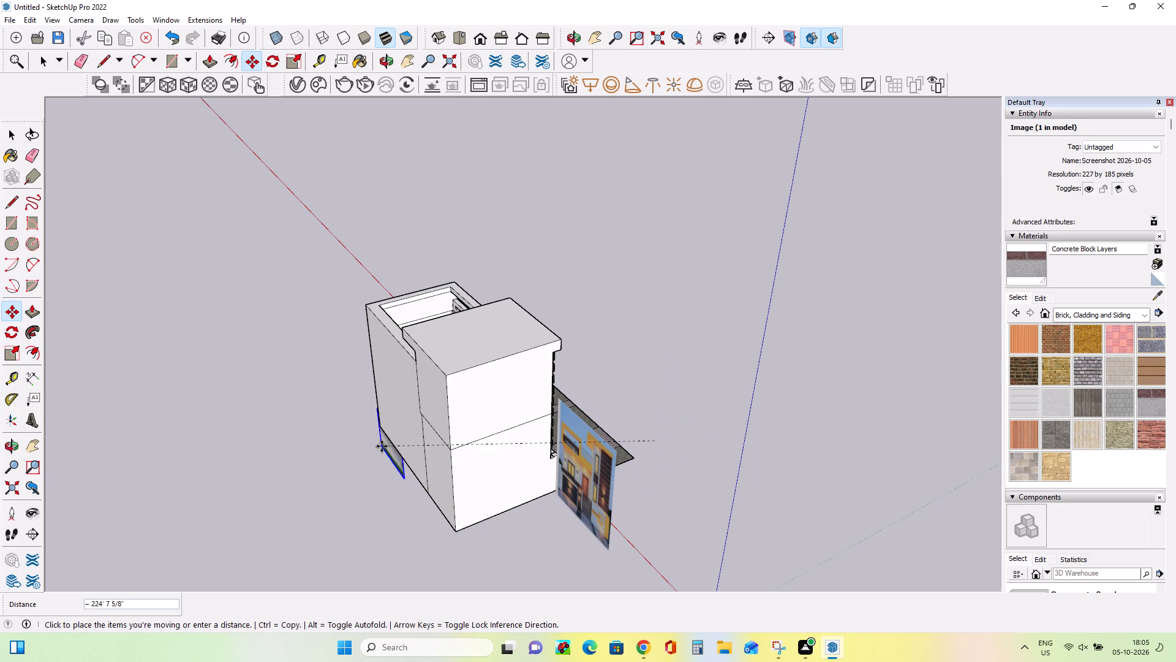
click(345, 413)
scroll(378, 493, up, 2)
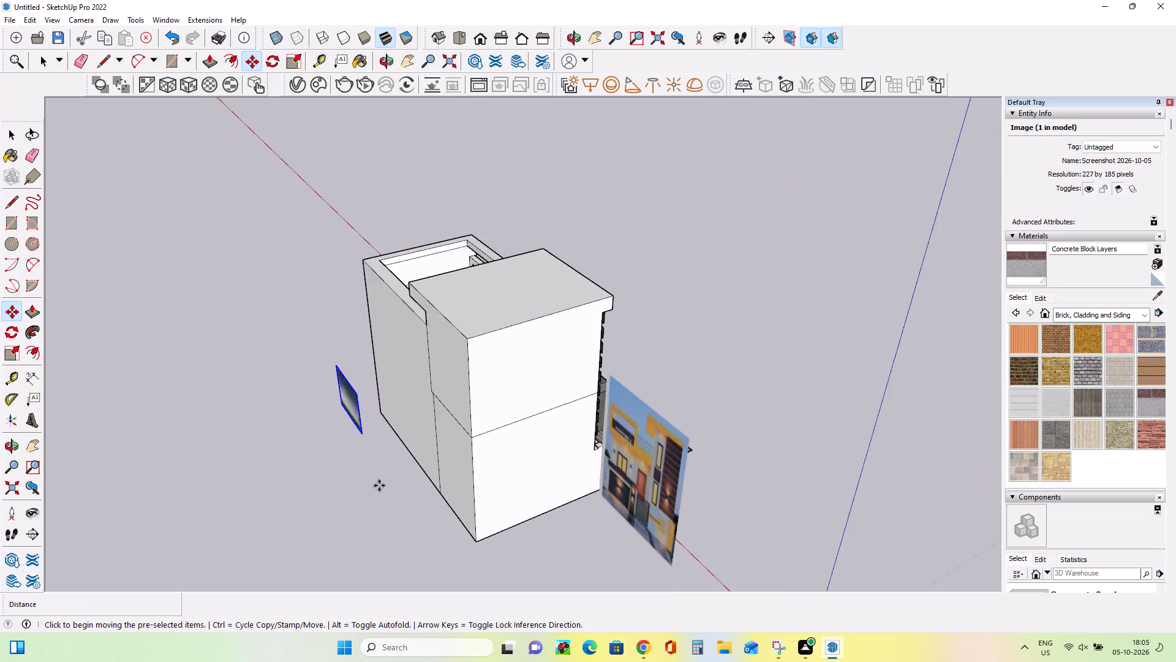
scroll(379, 485, up, 1)
middle_drag(415, 444, 511, 395)
drag(244, 486, 252, 484)
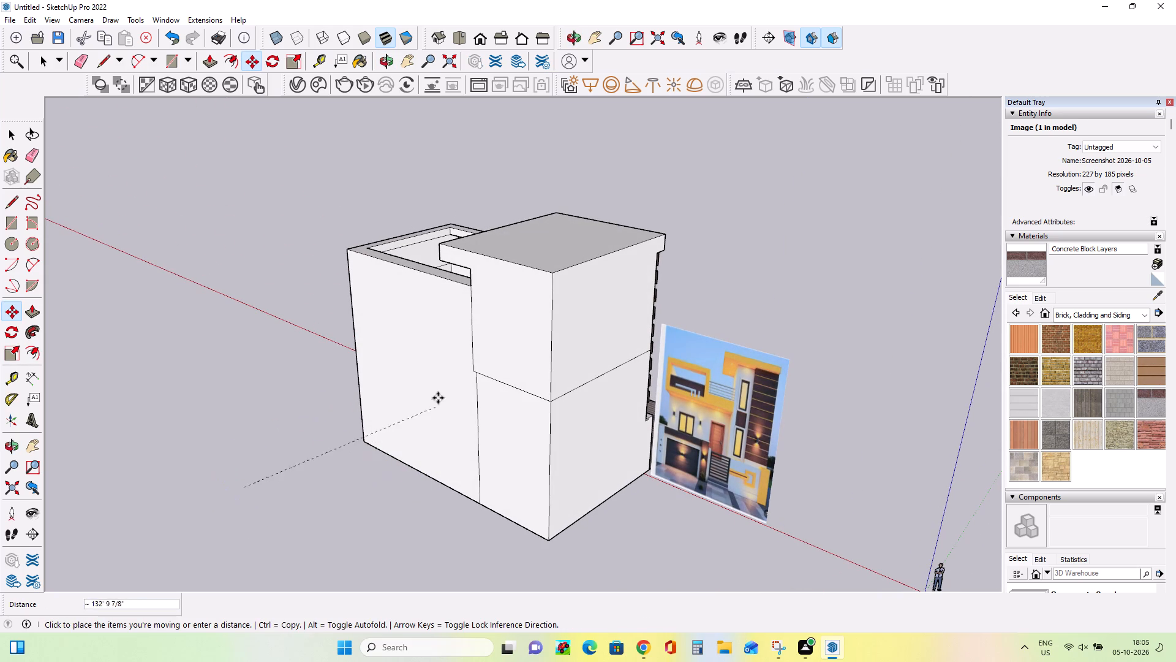
click(318, 285)
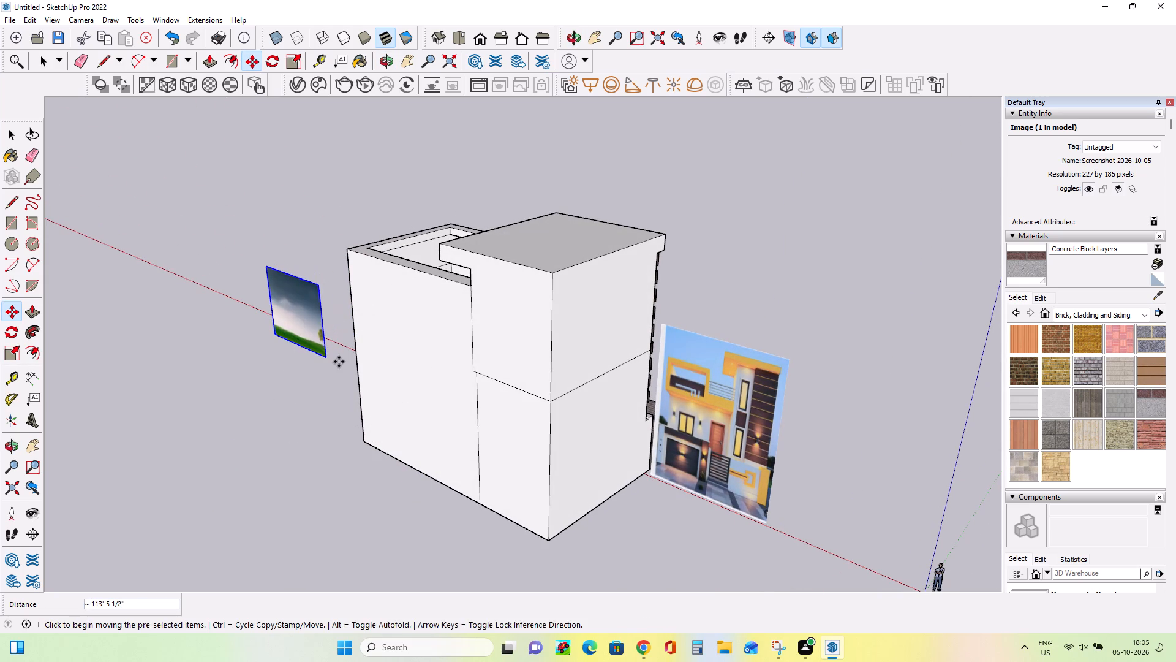
Reposition the sky image by its corners so it stands near ground level beside the rear of the house.
scroll(333, 358, up, 4)
middle_drag(322, 391, 362, 352)
click(285, 406)
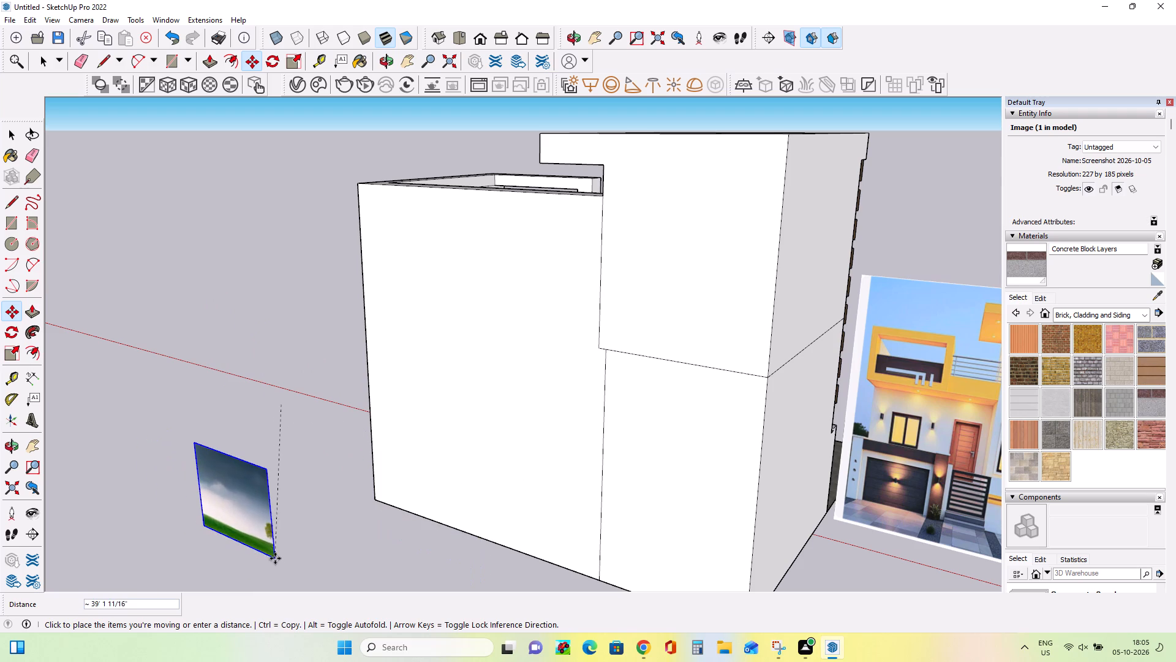
click(275, 557)
middle_drag(275, 563, 288, 482)
scroll(288, 482, down, 3)
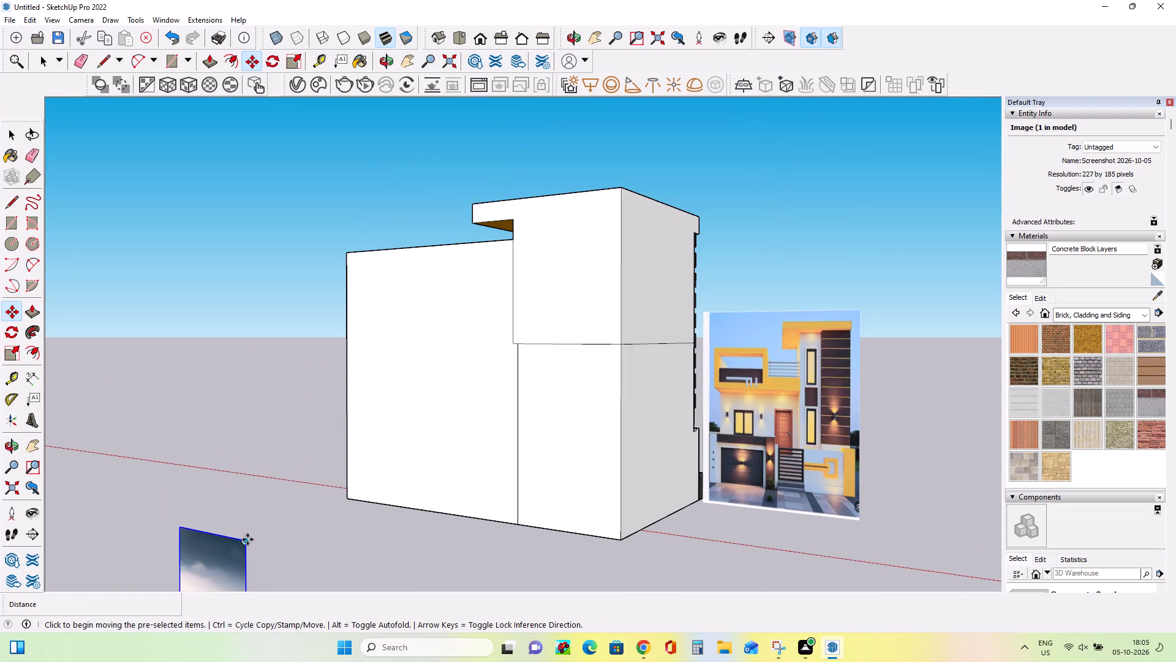
click(247, 539)
click(314, 454)
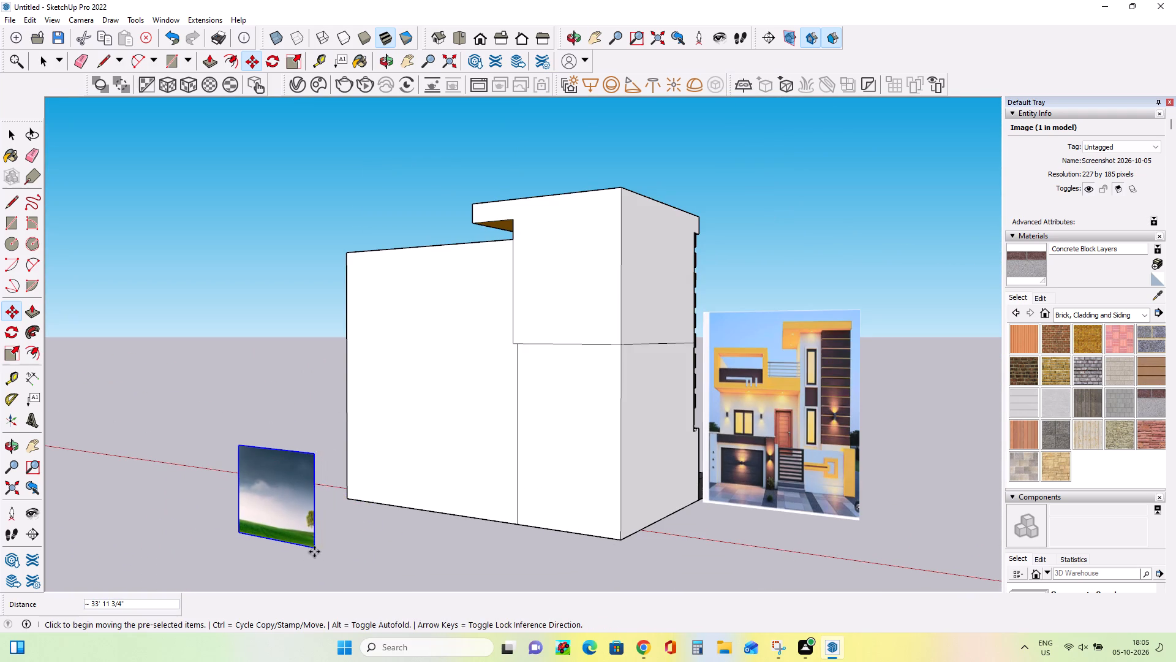
drag(315, 545, 339, 540)
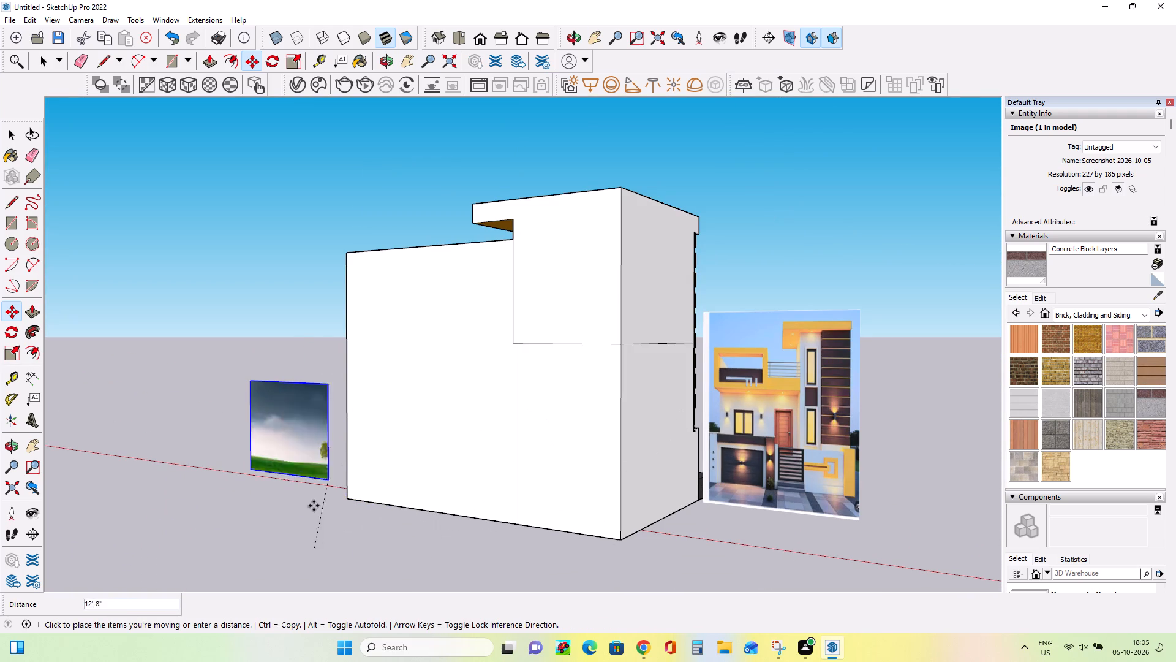
click(307, 498)
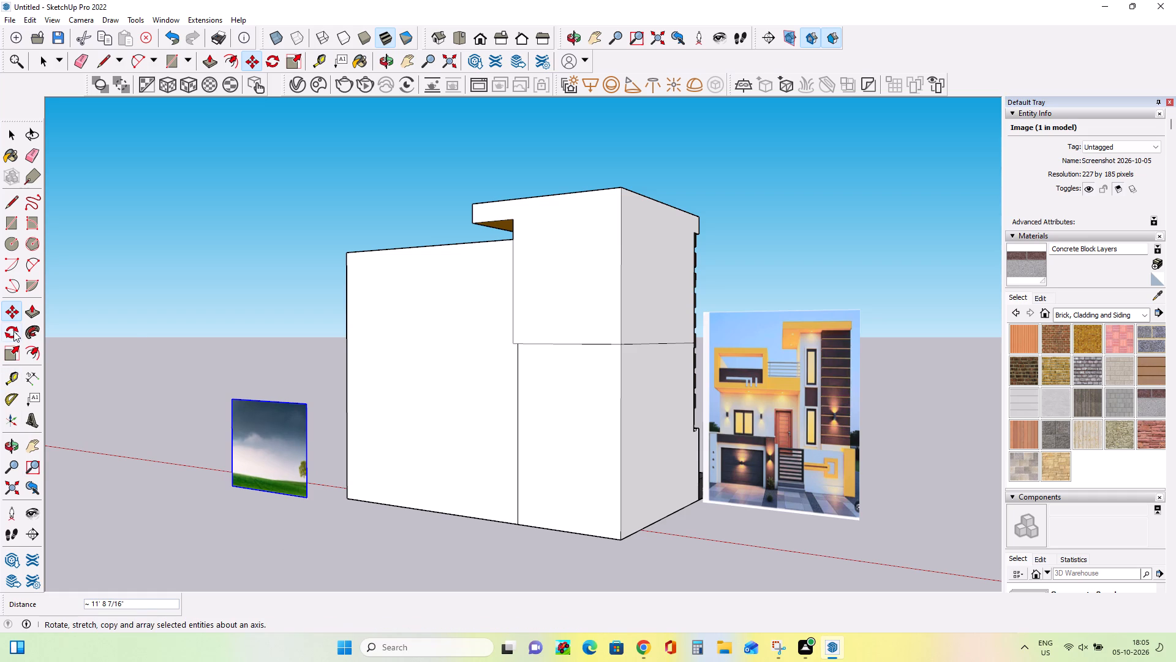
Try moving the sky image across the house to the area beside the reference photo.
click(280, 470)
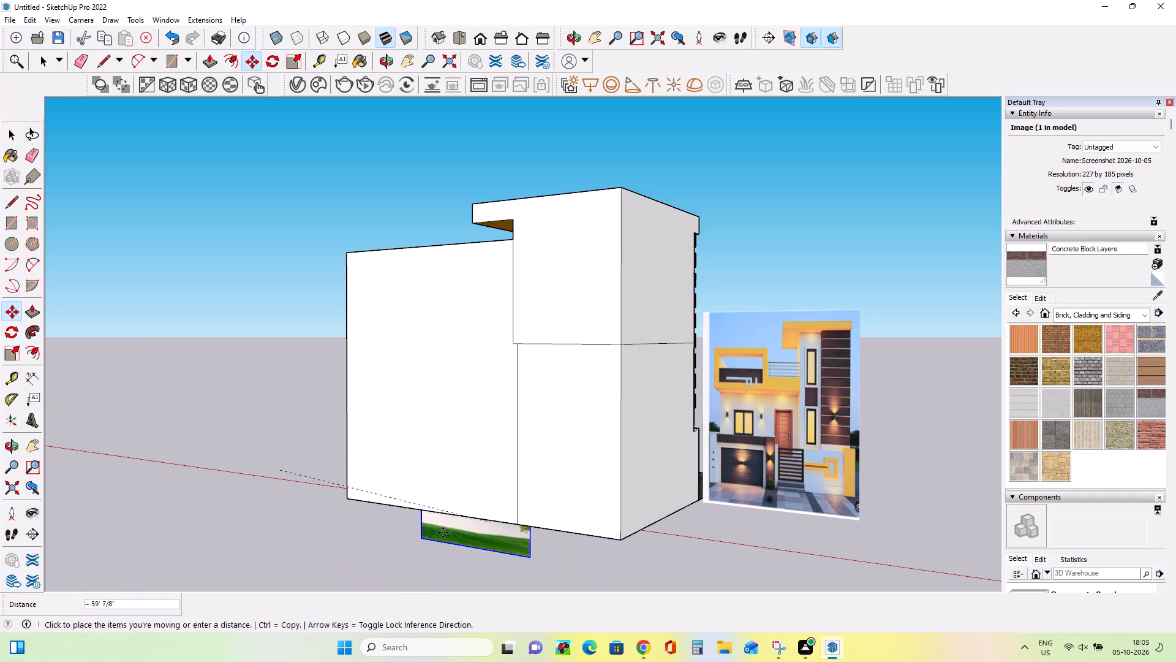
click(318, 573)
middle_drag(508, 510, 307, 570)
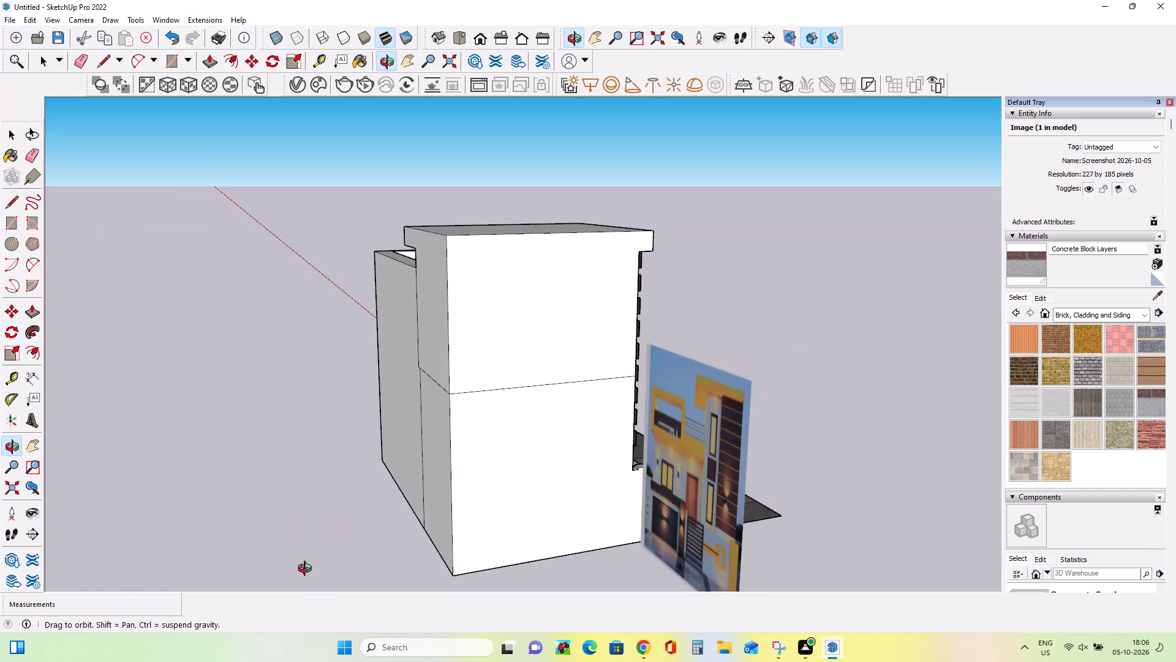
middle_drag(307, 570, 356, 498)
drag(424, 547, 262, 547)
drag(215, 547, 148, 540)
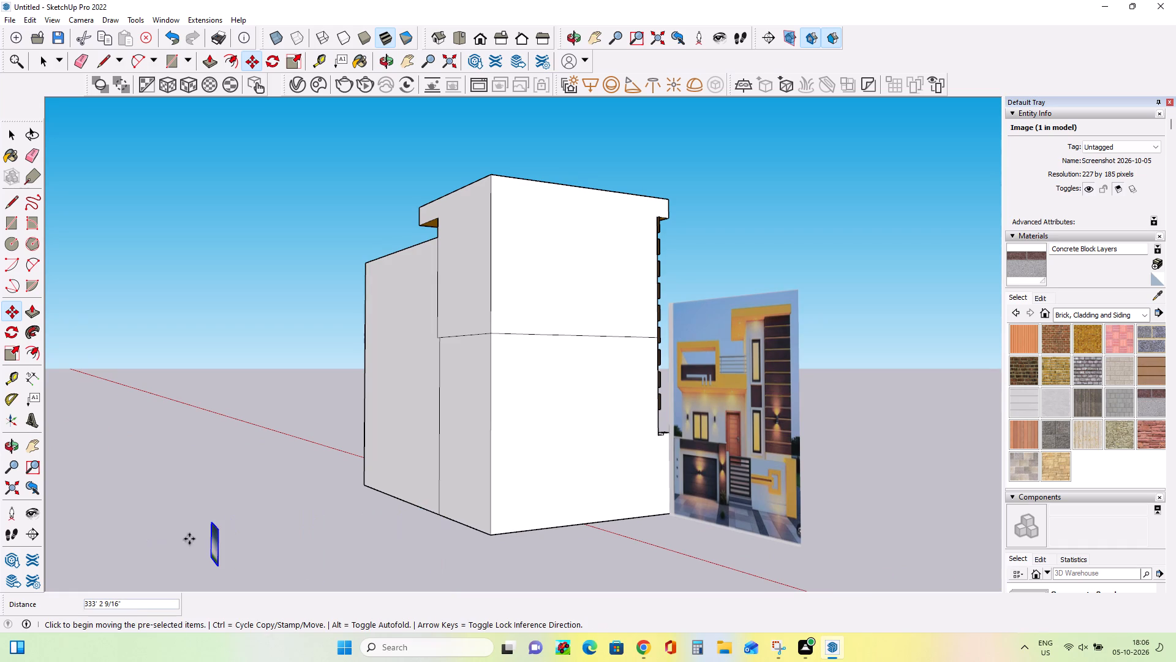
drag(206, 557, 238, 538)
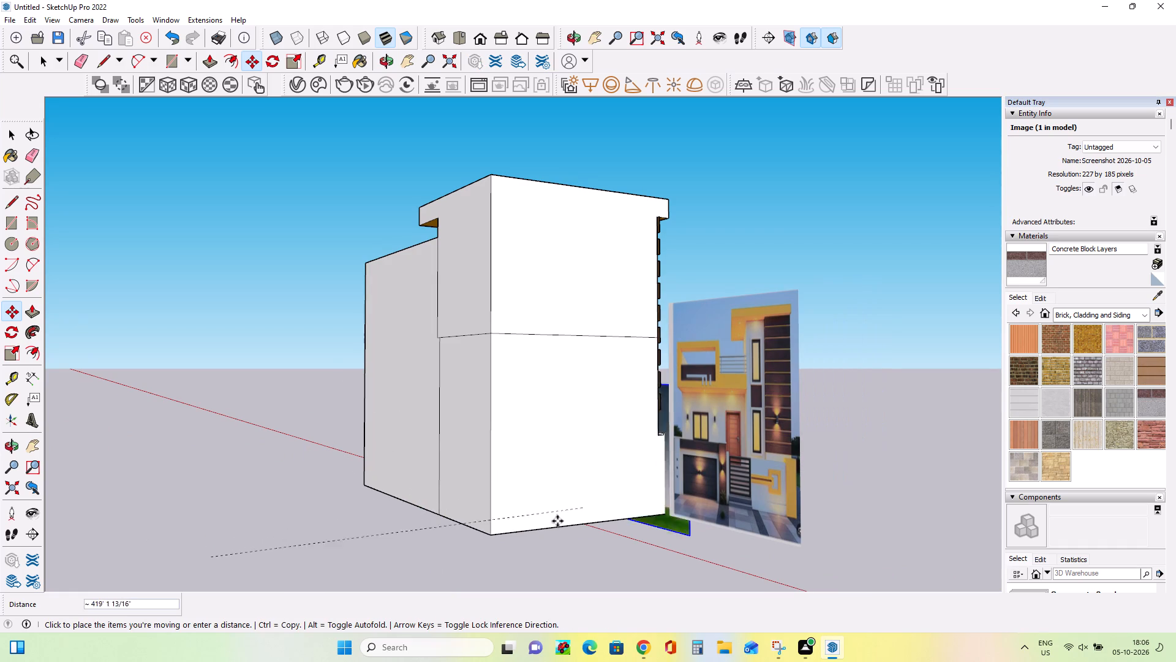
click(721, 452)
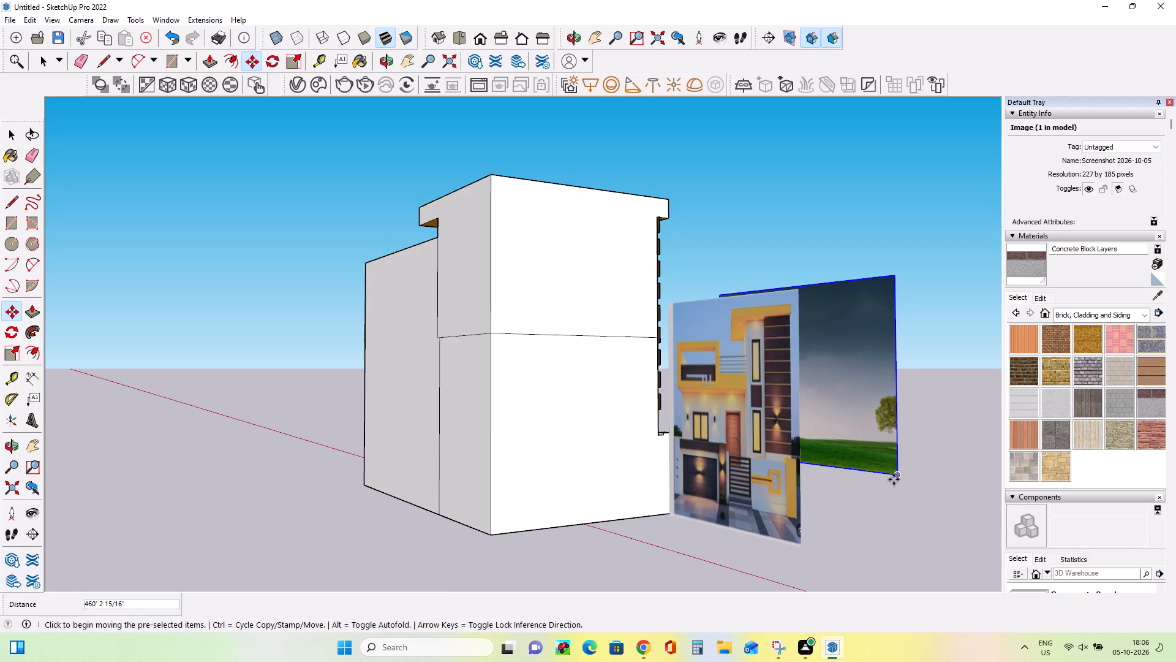
Move the sky image from beside the reference photo back to the rear of the house.
click(894, 479)
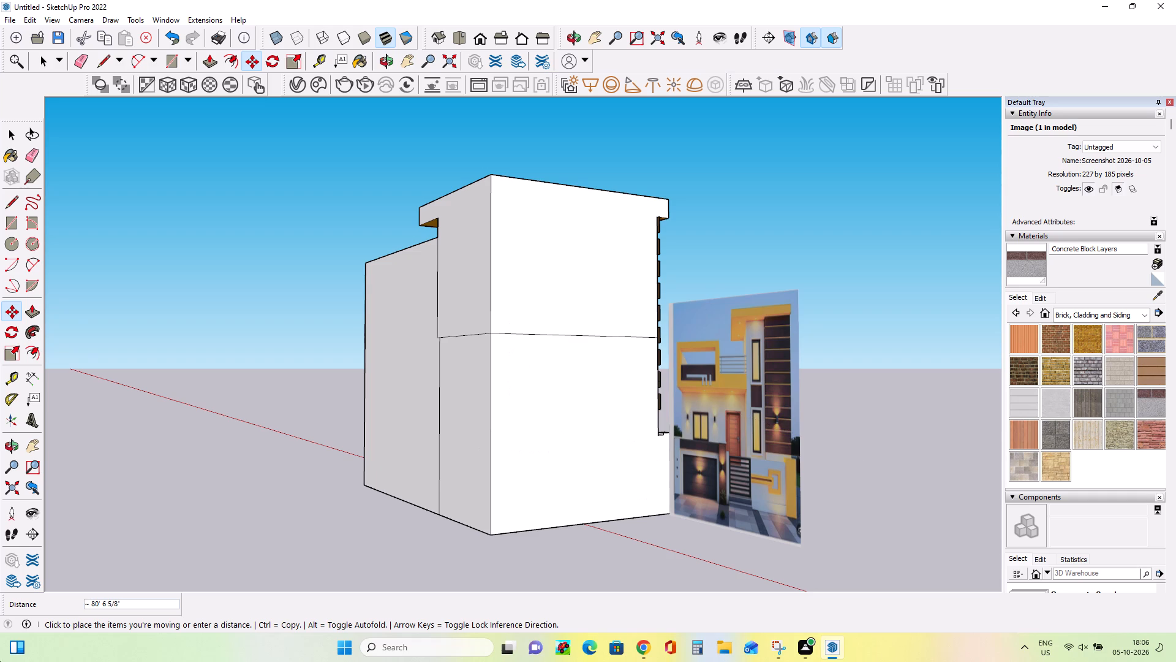
click(487, 272)
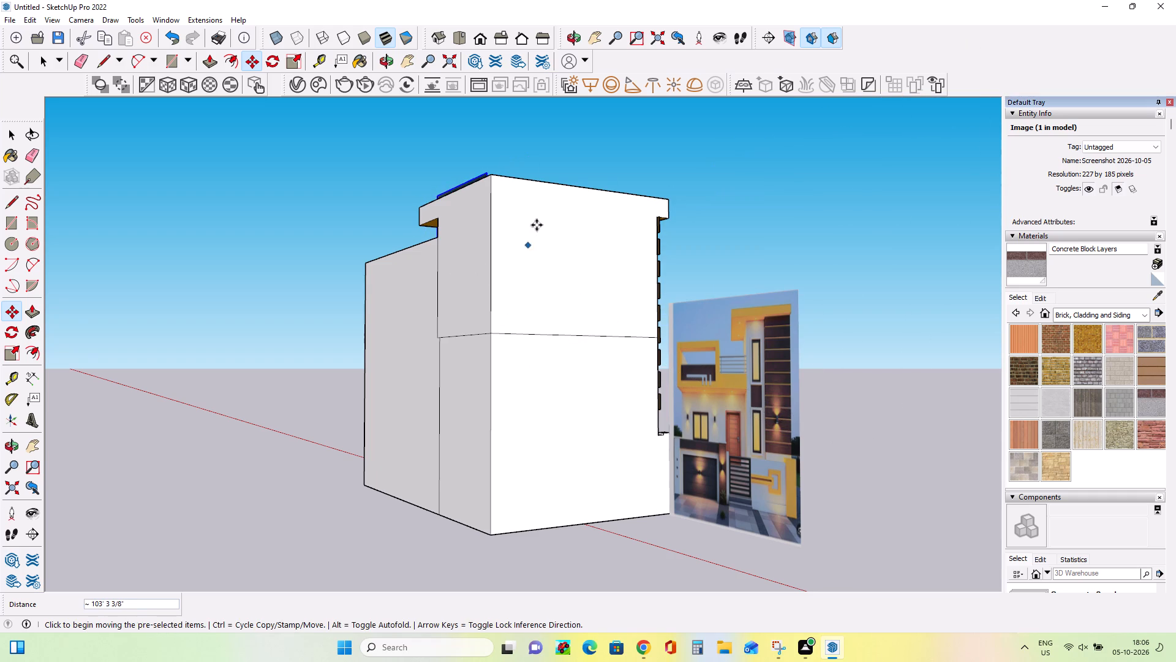
middle_drag(547, 229, 562, 352)
click(478, 181)
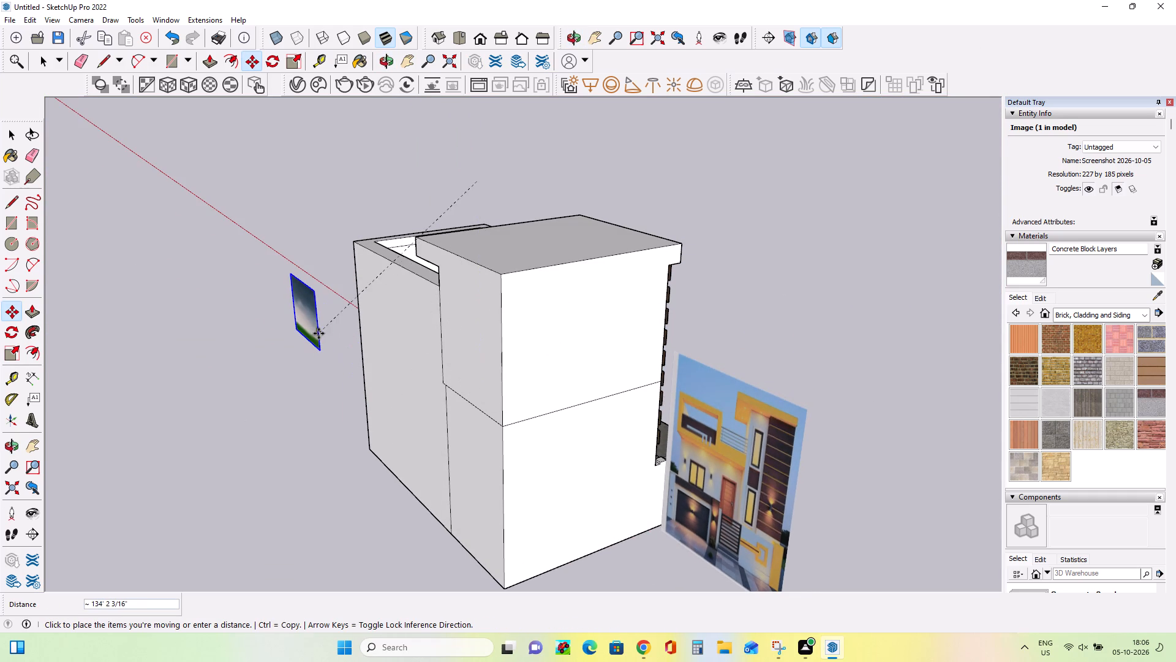
click(318, 333)
Scale the sky image by 3.00 in height and about 5.22 in width to make a large backdrop.
click(9, 362)
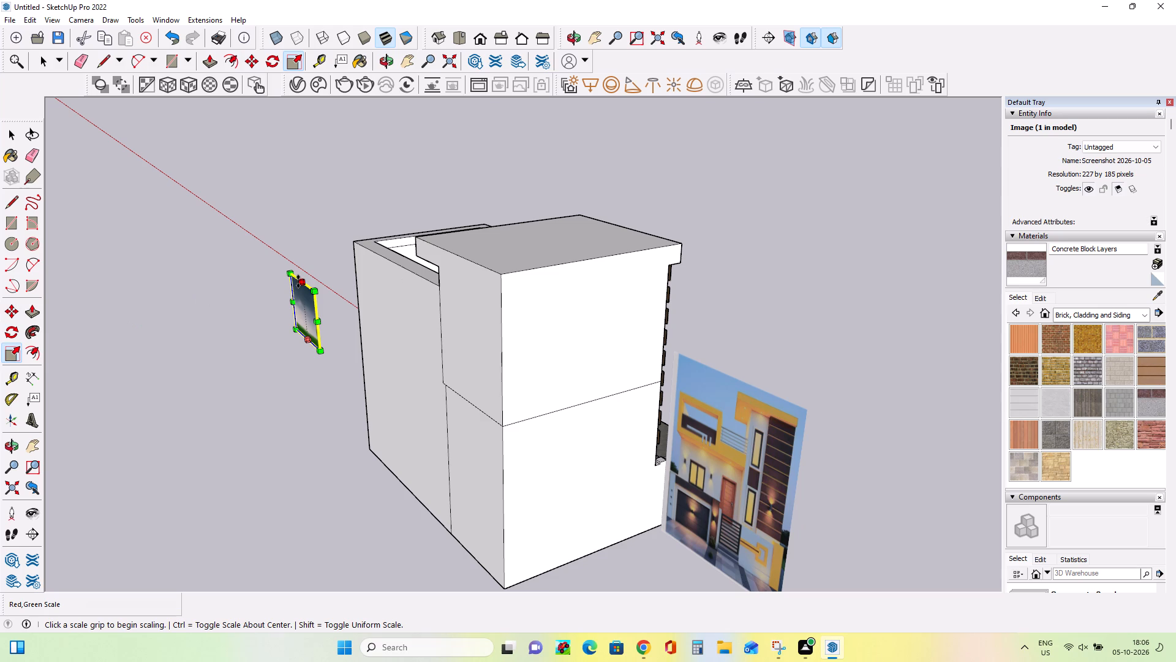
click(296, 283)
click(360, 178)
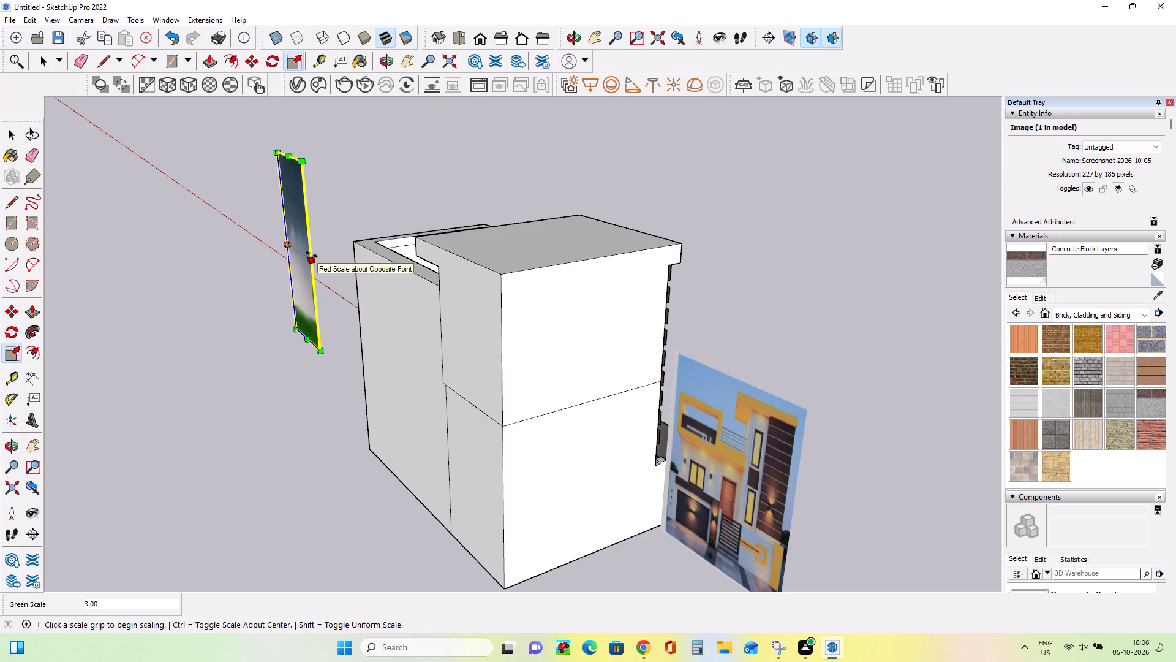
click(312, 254)
click(478, 398)
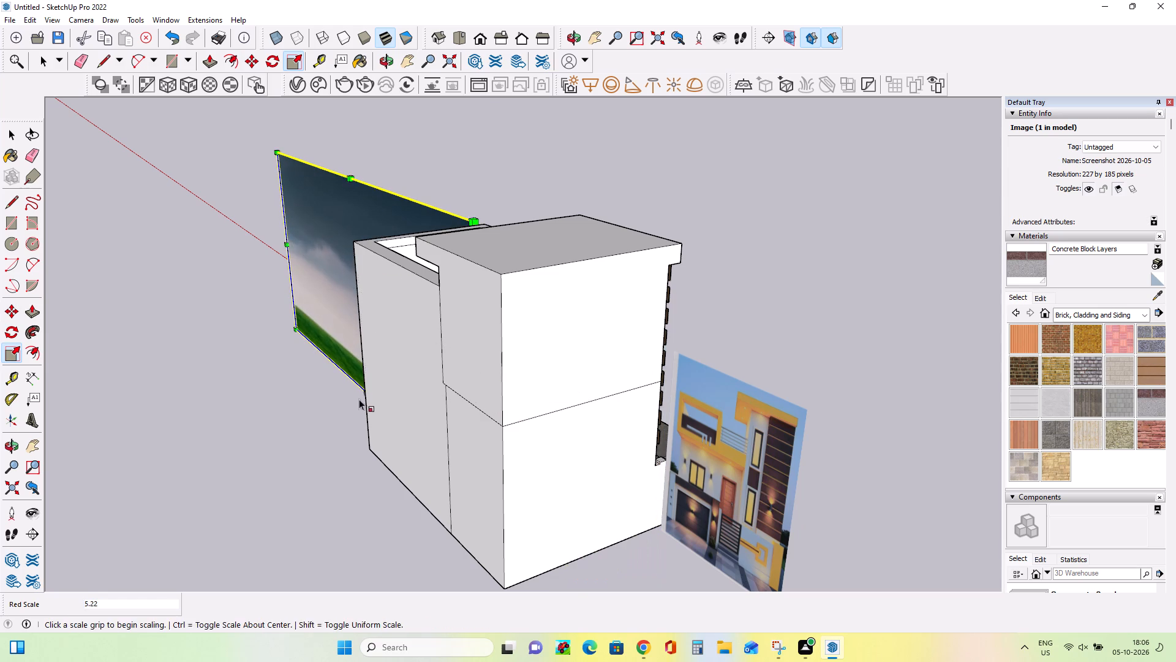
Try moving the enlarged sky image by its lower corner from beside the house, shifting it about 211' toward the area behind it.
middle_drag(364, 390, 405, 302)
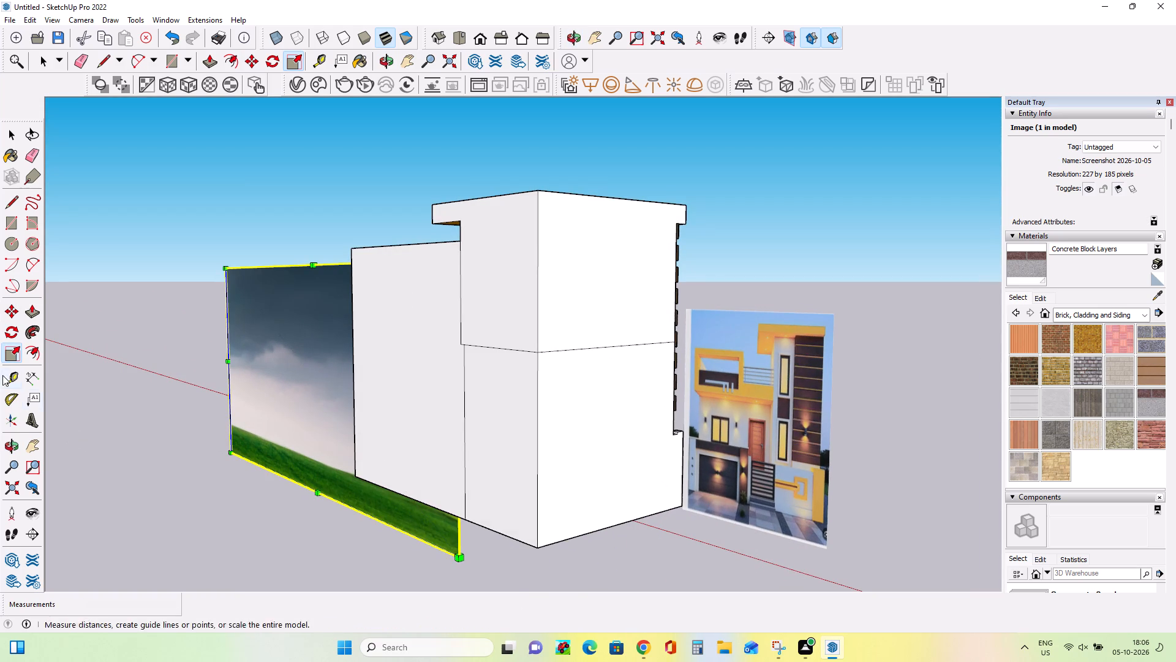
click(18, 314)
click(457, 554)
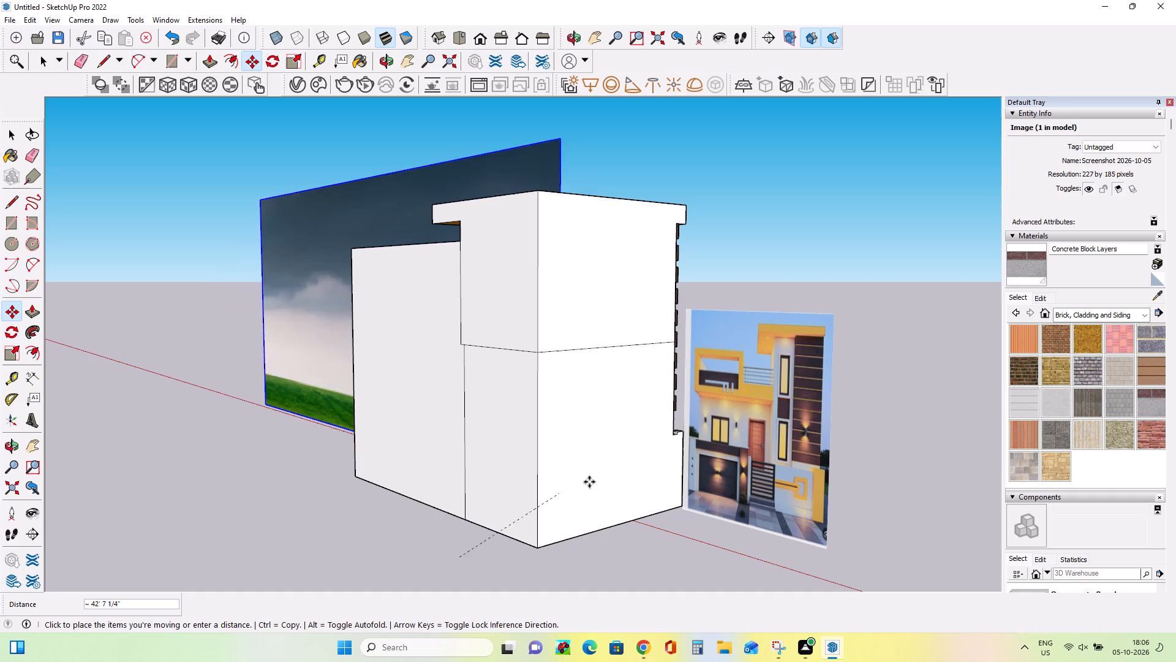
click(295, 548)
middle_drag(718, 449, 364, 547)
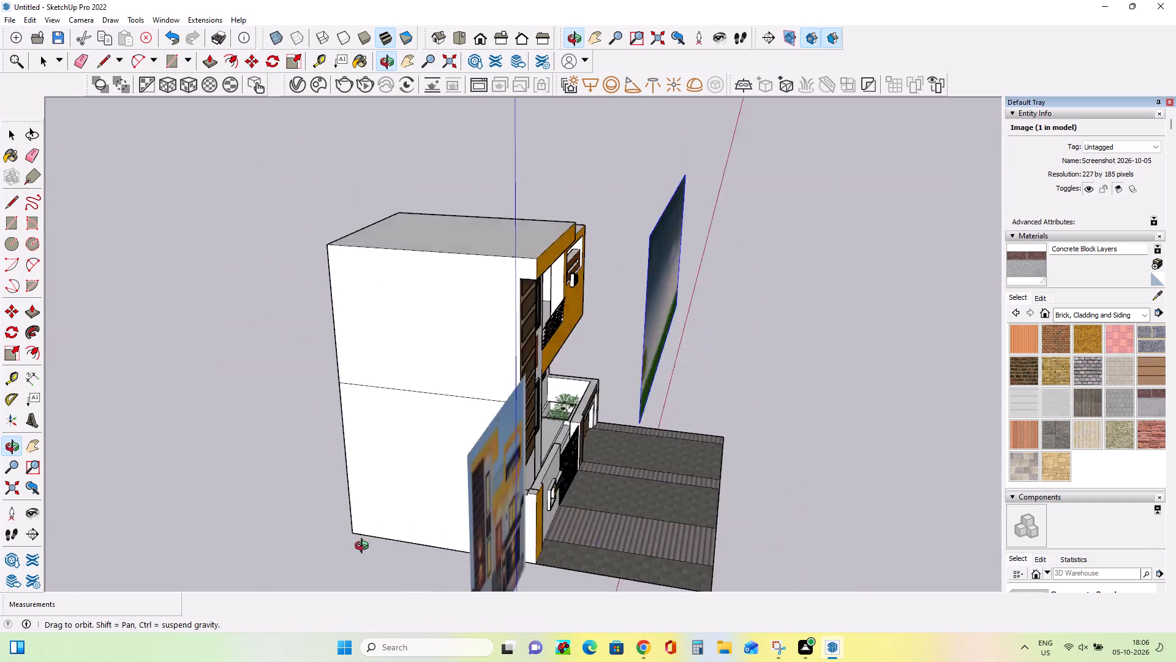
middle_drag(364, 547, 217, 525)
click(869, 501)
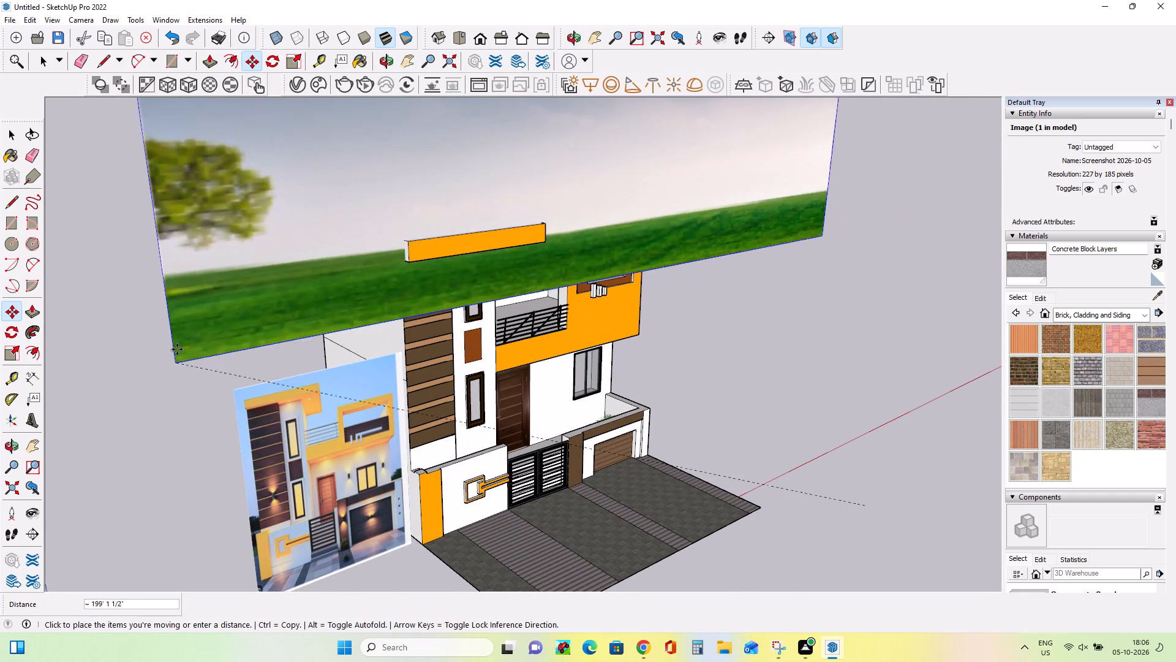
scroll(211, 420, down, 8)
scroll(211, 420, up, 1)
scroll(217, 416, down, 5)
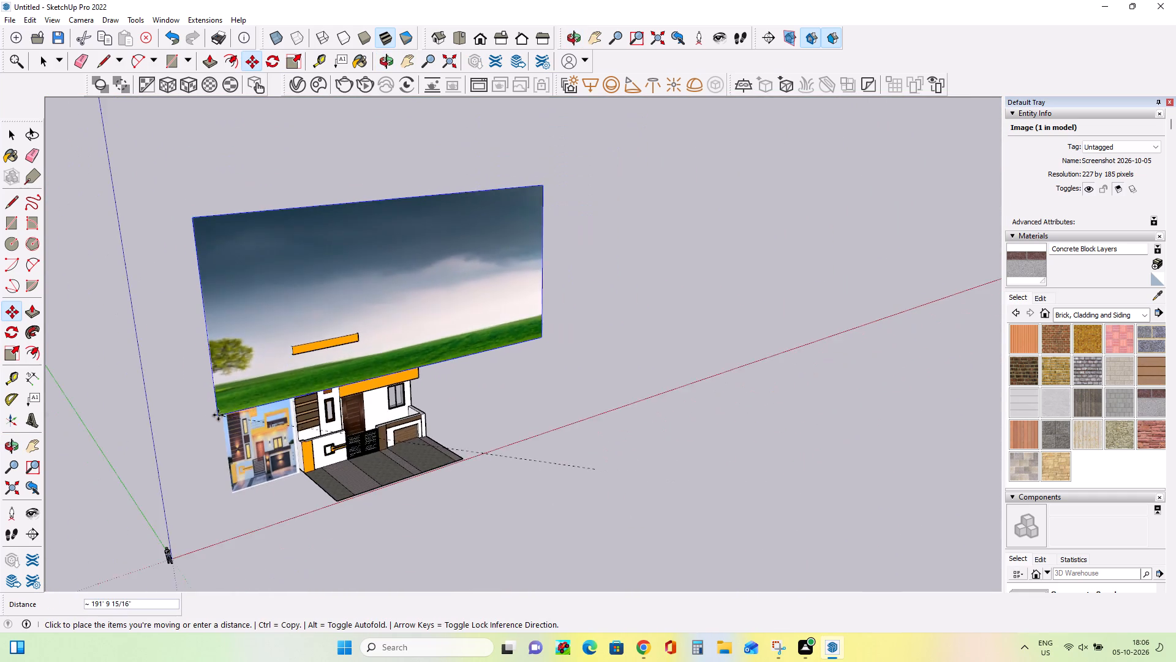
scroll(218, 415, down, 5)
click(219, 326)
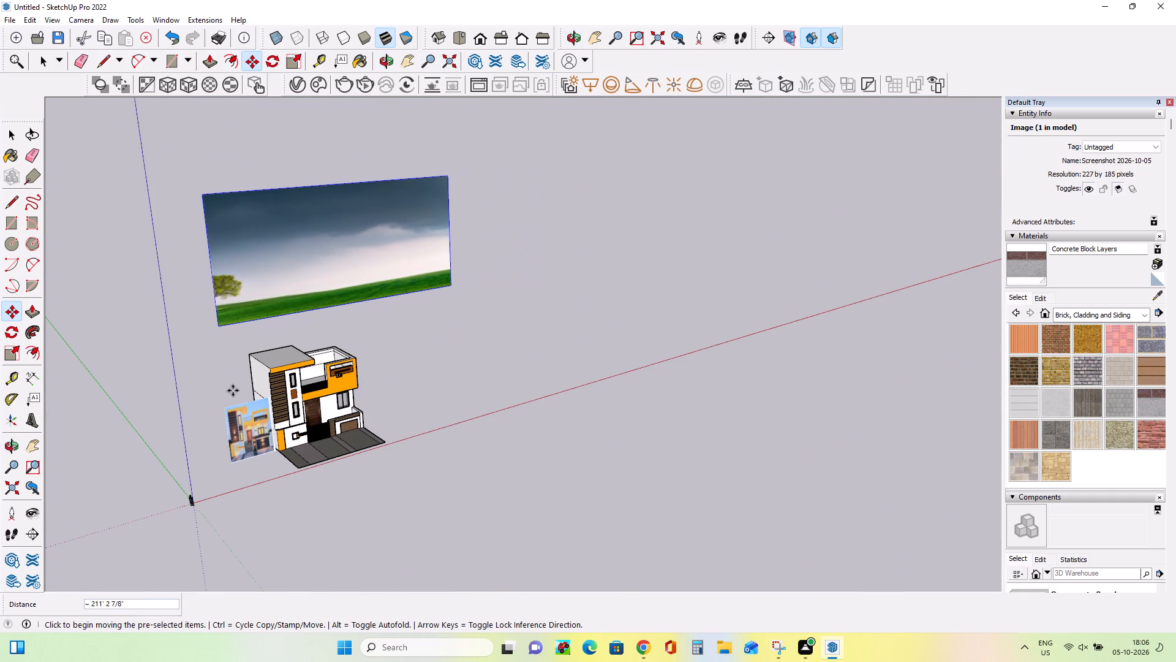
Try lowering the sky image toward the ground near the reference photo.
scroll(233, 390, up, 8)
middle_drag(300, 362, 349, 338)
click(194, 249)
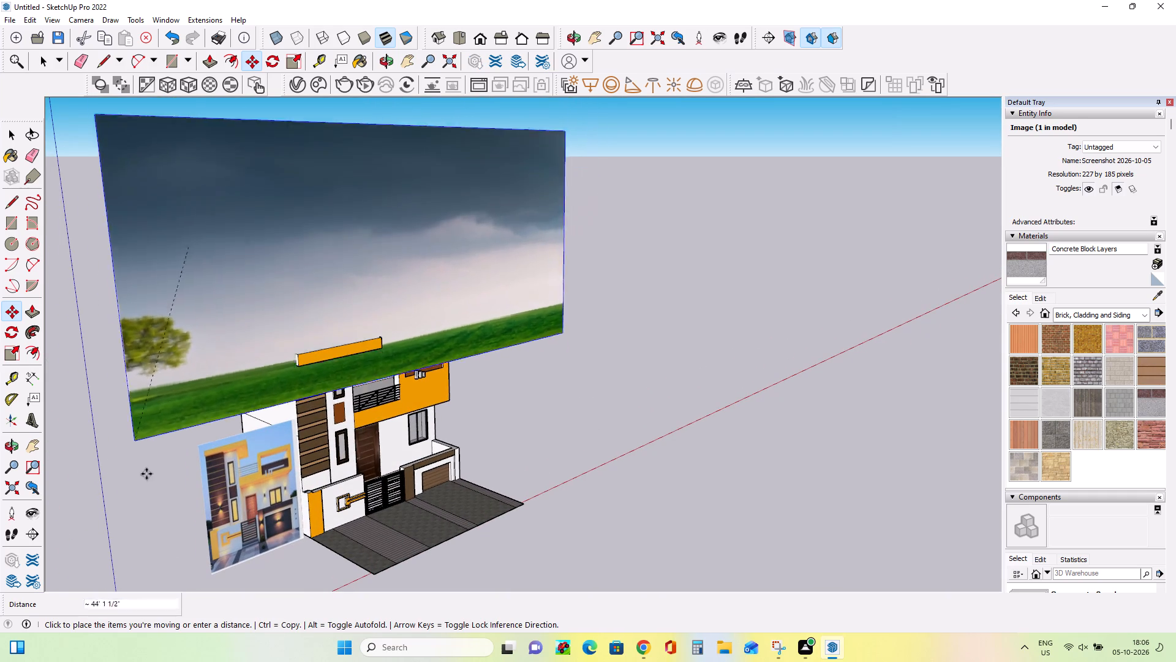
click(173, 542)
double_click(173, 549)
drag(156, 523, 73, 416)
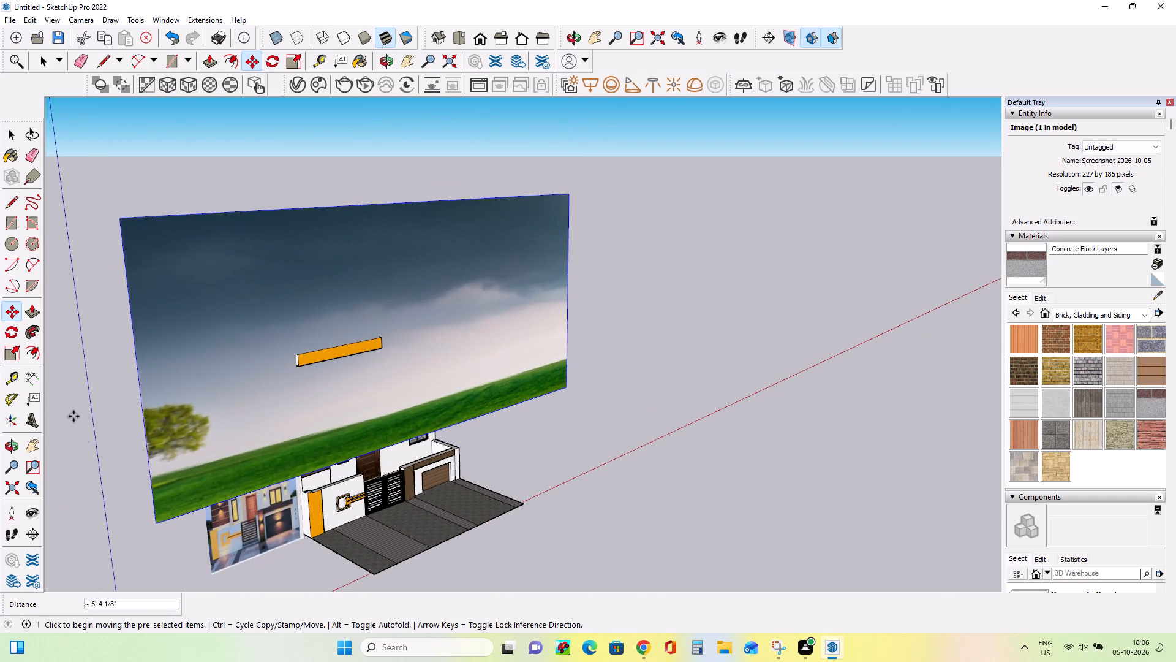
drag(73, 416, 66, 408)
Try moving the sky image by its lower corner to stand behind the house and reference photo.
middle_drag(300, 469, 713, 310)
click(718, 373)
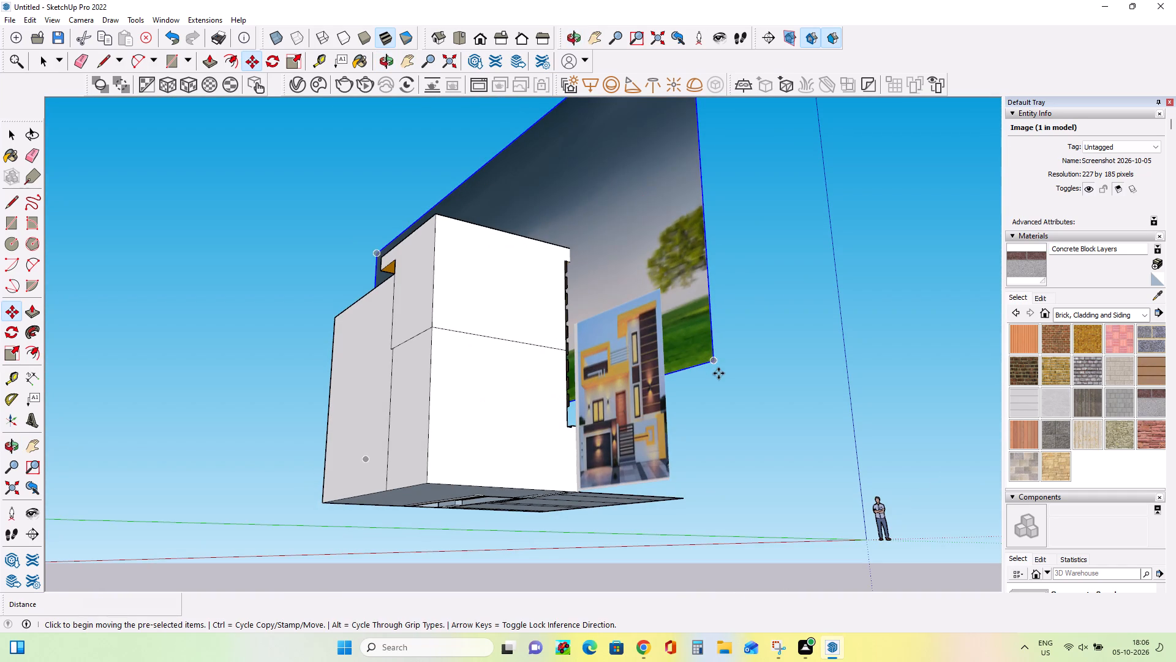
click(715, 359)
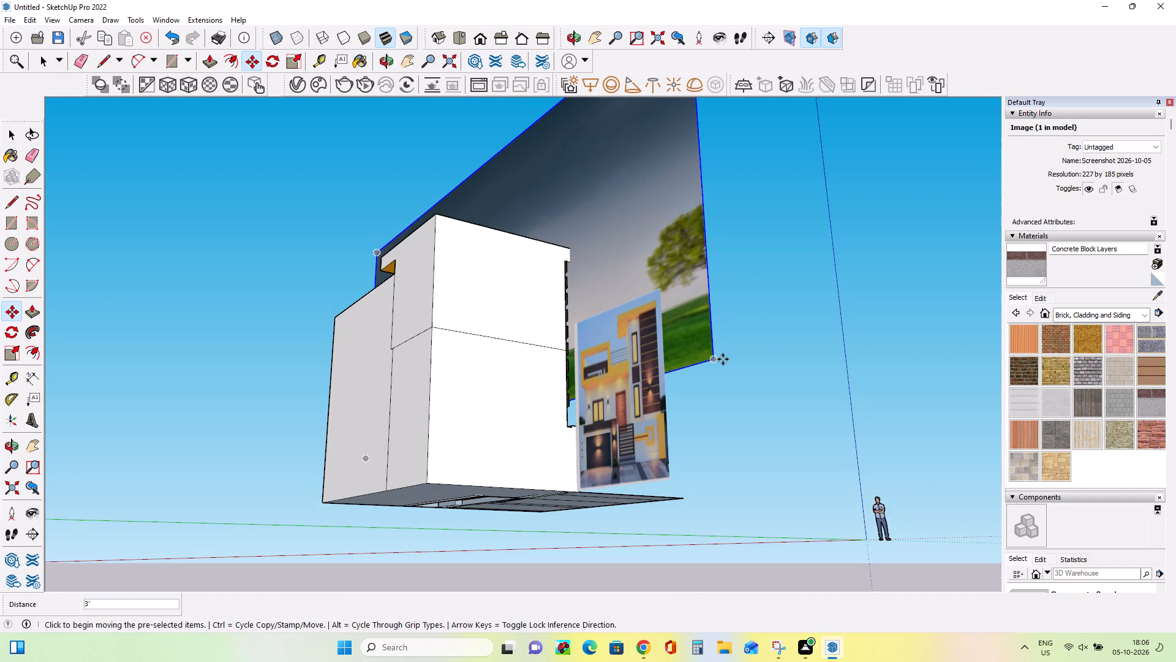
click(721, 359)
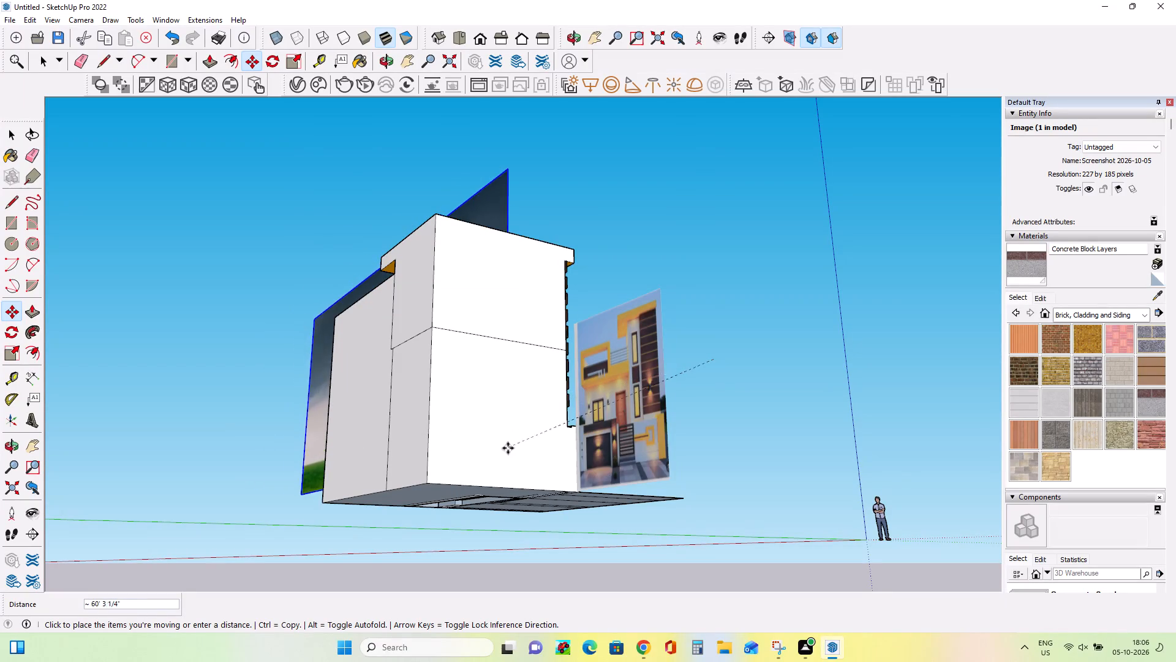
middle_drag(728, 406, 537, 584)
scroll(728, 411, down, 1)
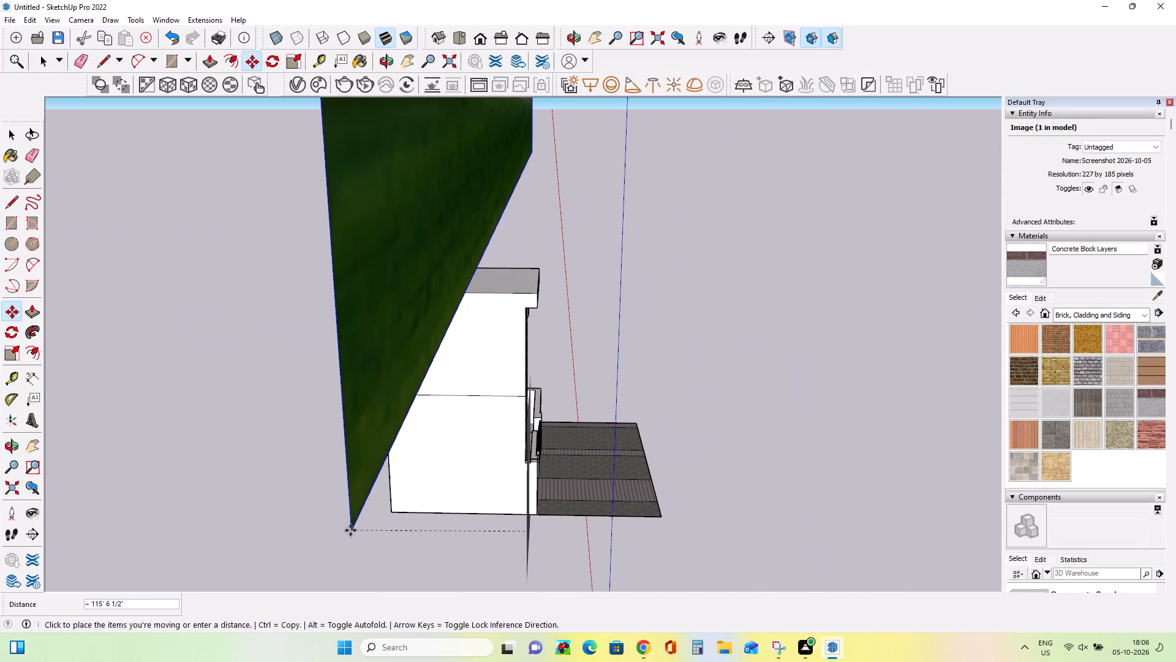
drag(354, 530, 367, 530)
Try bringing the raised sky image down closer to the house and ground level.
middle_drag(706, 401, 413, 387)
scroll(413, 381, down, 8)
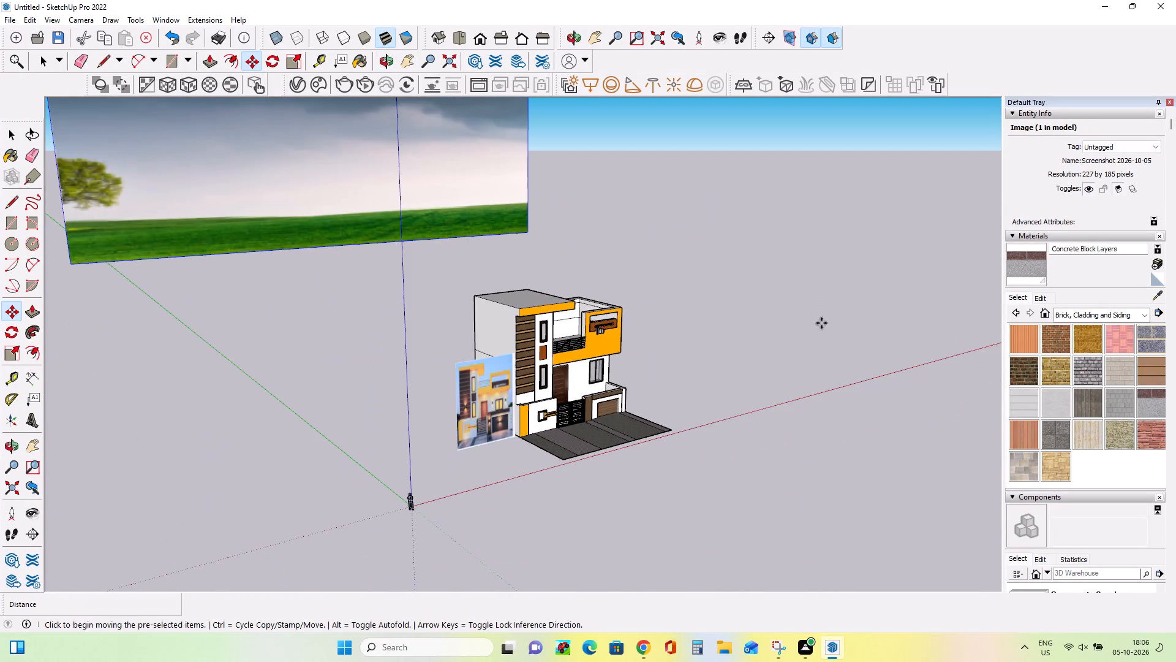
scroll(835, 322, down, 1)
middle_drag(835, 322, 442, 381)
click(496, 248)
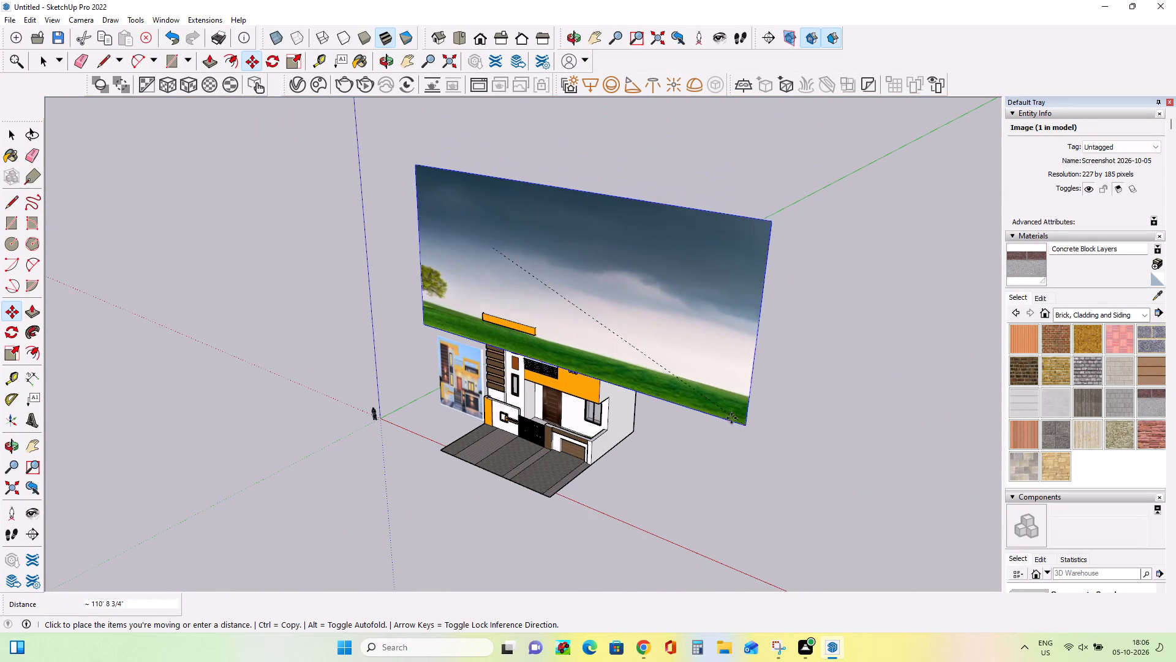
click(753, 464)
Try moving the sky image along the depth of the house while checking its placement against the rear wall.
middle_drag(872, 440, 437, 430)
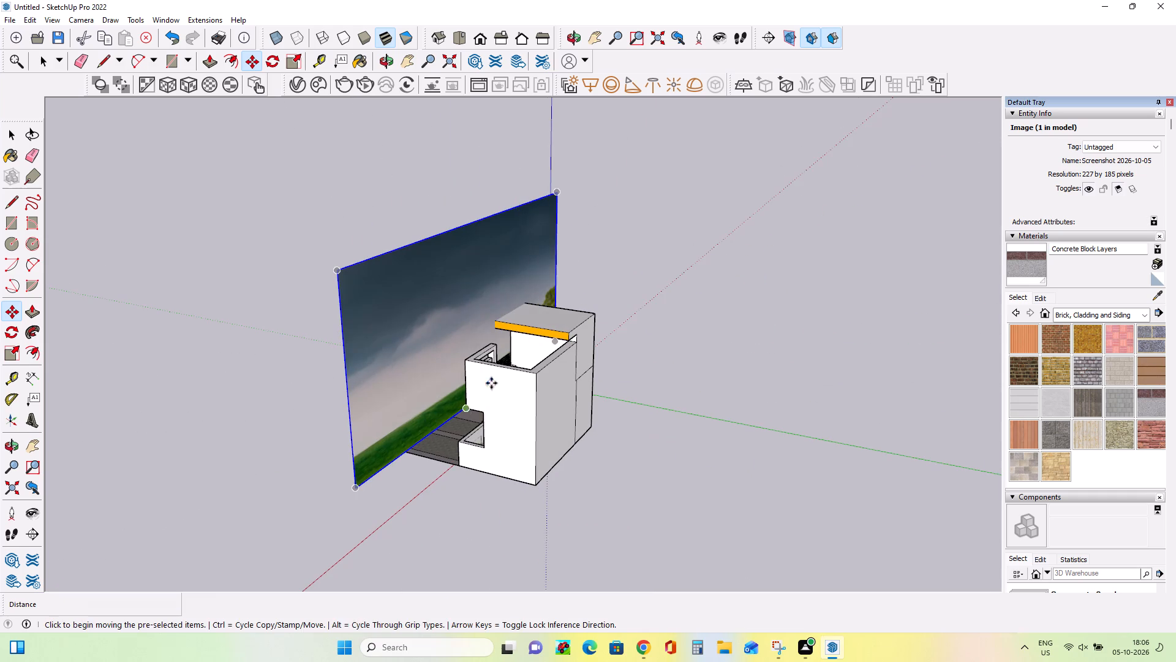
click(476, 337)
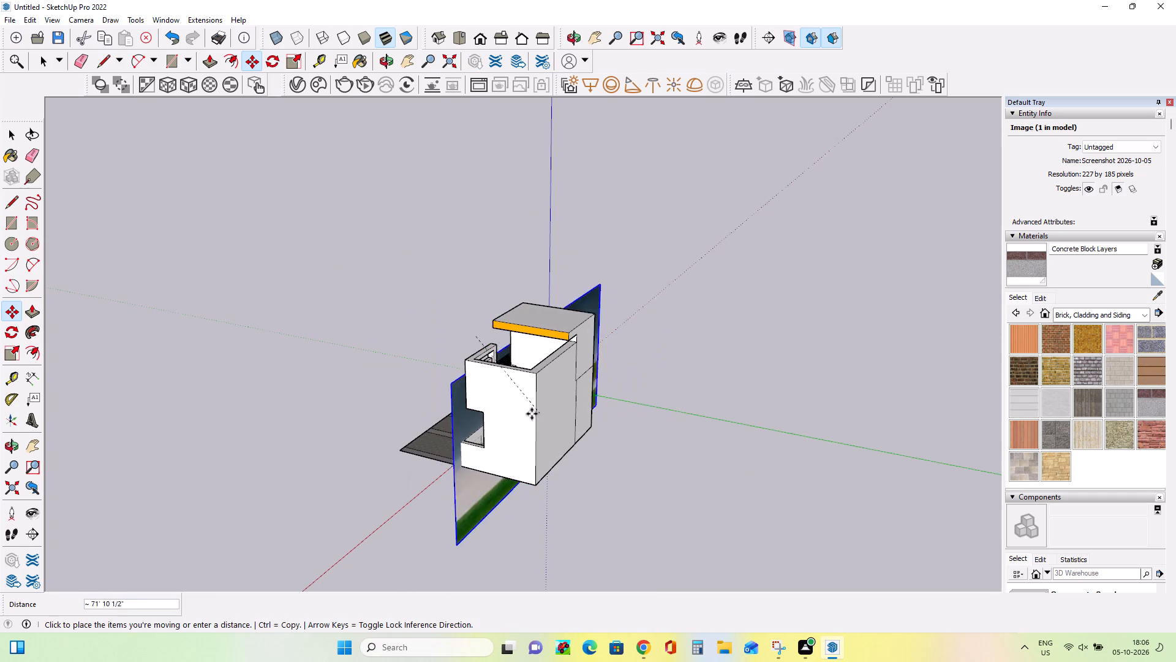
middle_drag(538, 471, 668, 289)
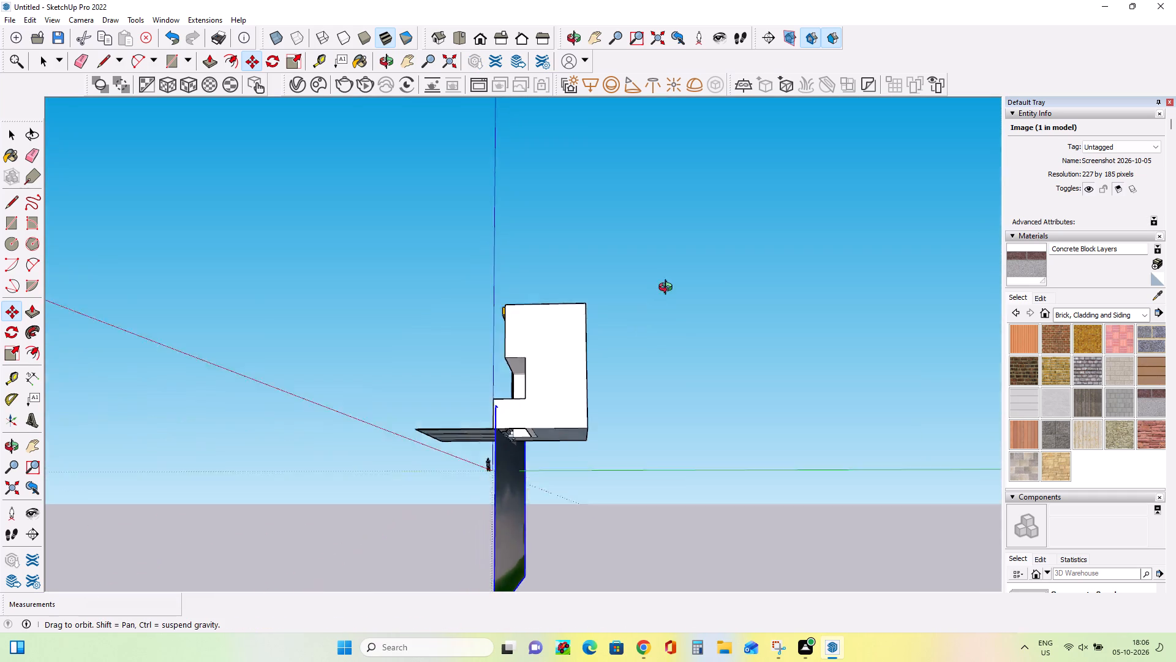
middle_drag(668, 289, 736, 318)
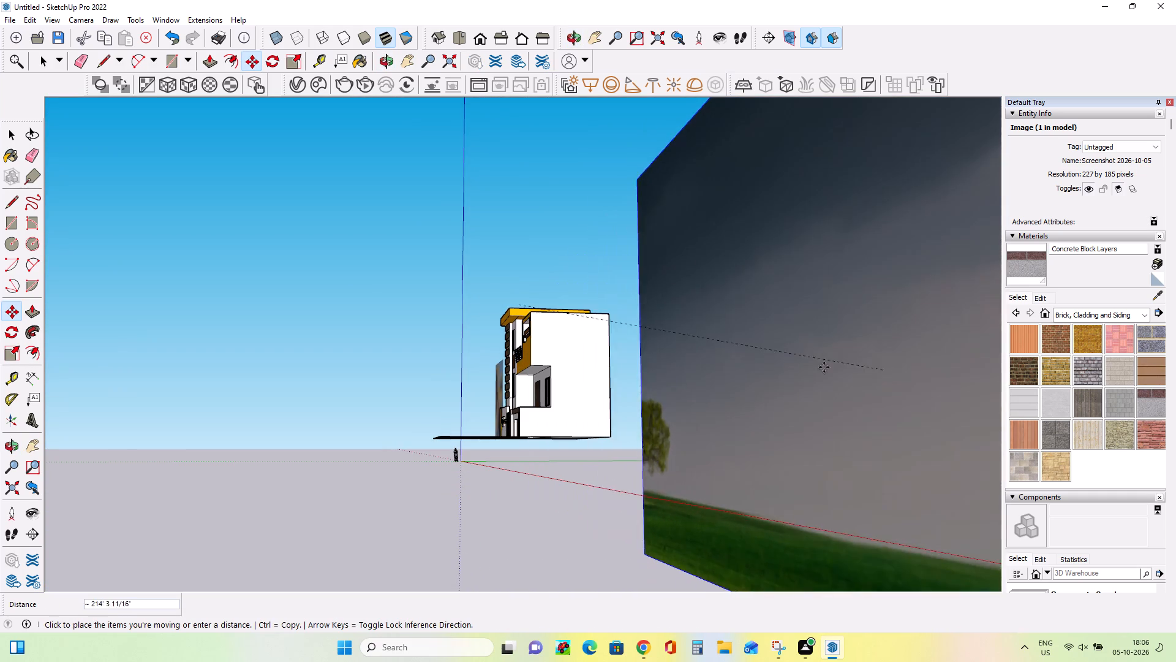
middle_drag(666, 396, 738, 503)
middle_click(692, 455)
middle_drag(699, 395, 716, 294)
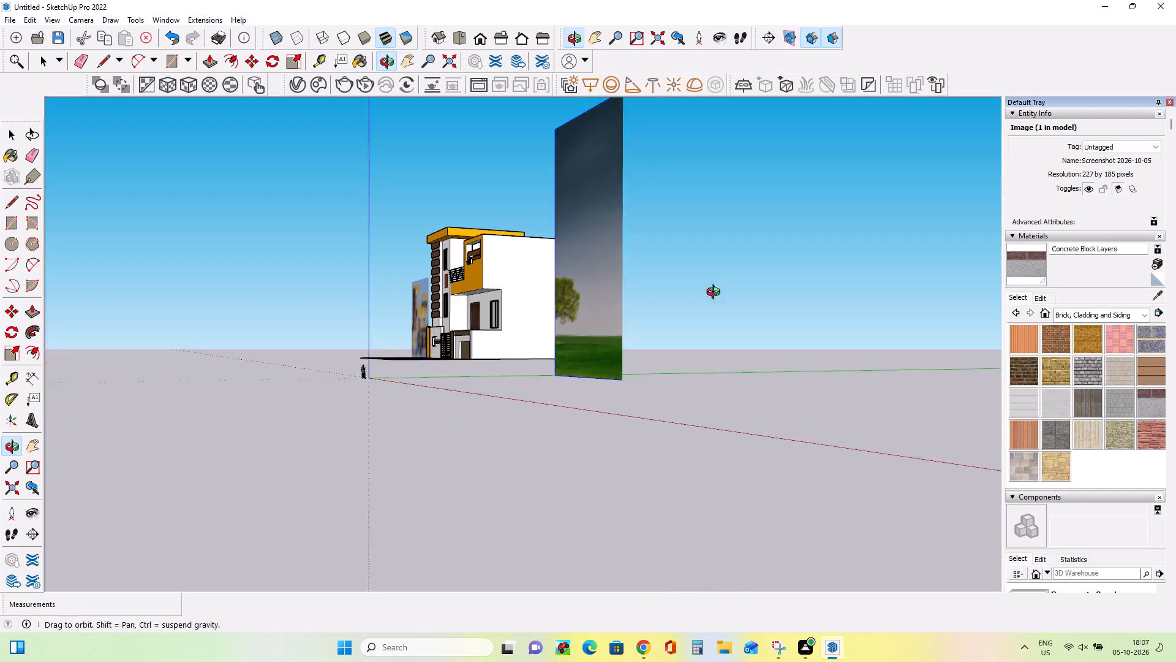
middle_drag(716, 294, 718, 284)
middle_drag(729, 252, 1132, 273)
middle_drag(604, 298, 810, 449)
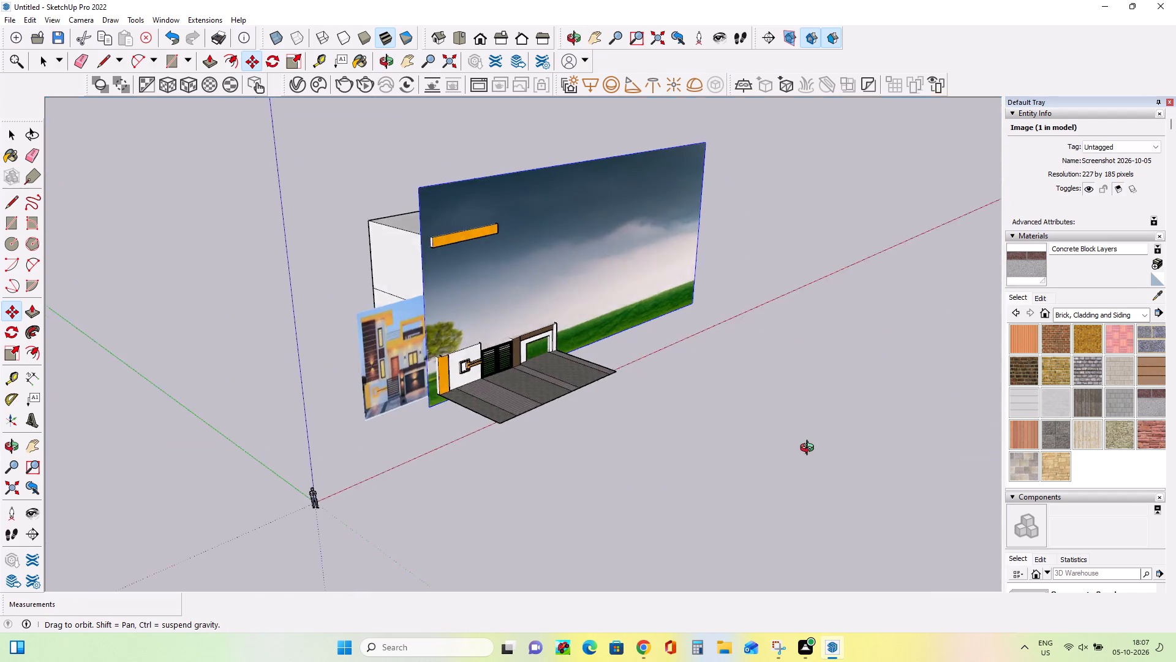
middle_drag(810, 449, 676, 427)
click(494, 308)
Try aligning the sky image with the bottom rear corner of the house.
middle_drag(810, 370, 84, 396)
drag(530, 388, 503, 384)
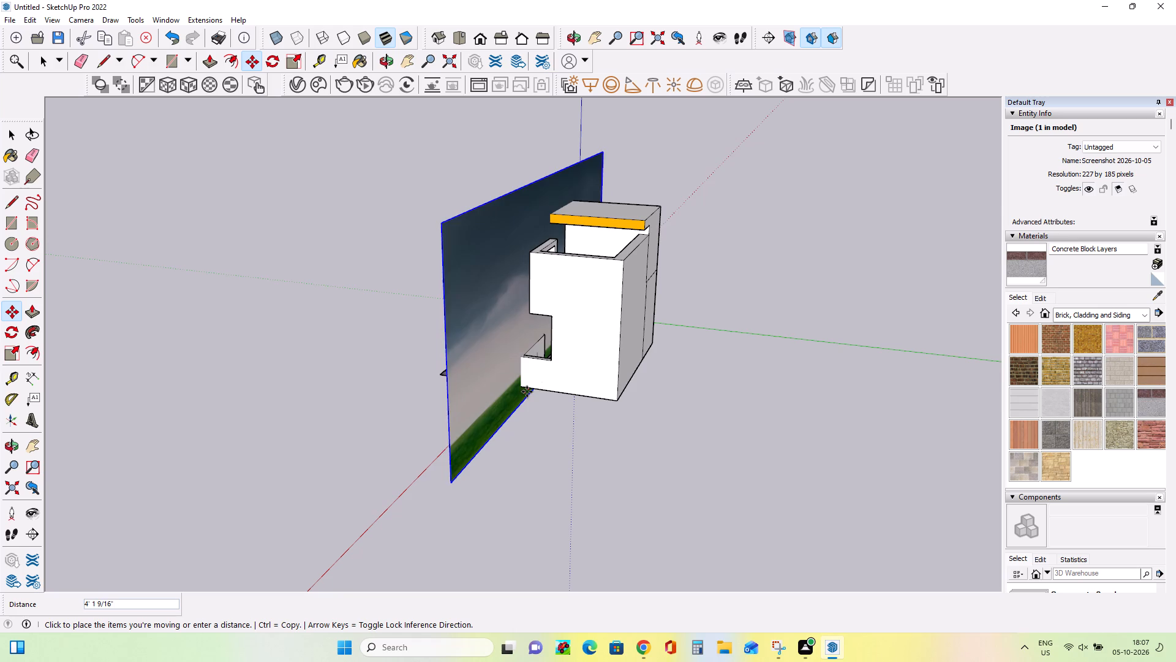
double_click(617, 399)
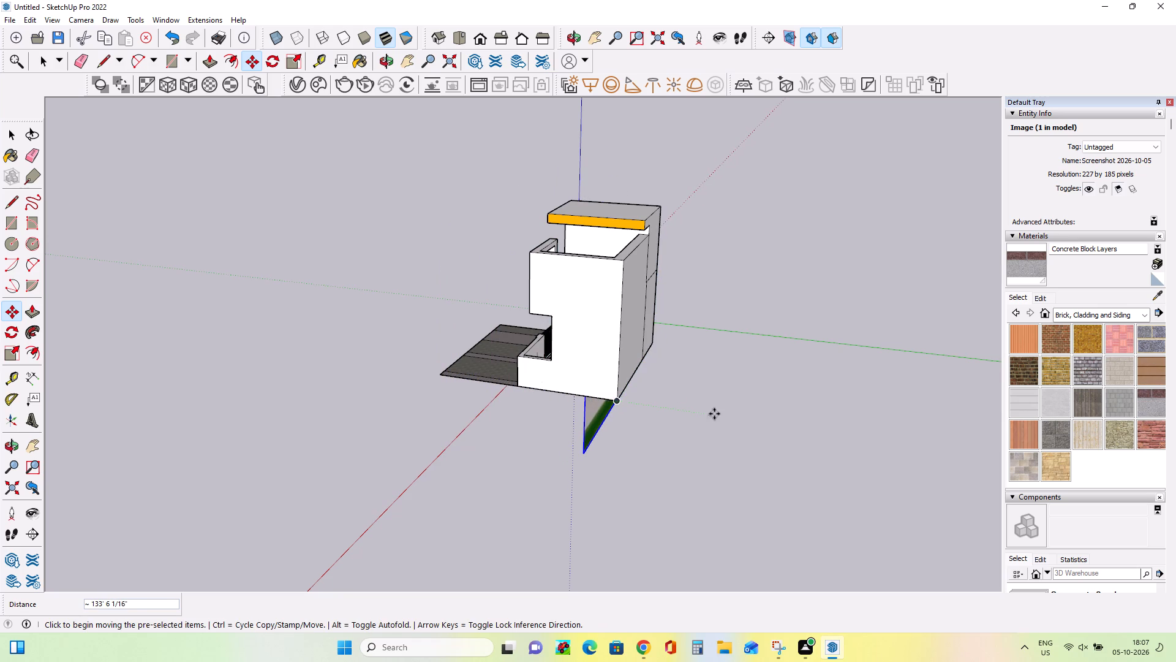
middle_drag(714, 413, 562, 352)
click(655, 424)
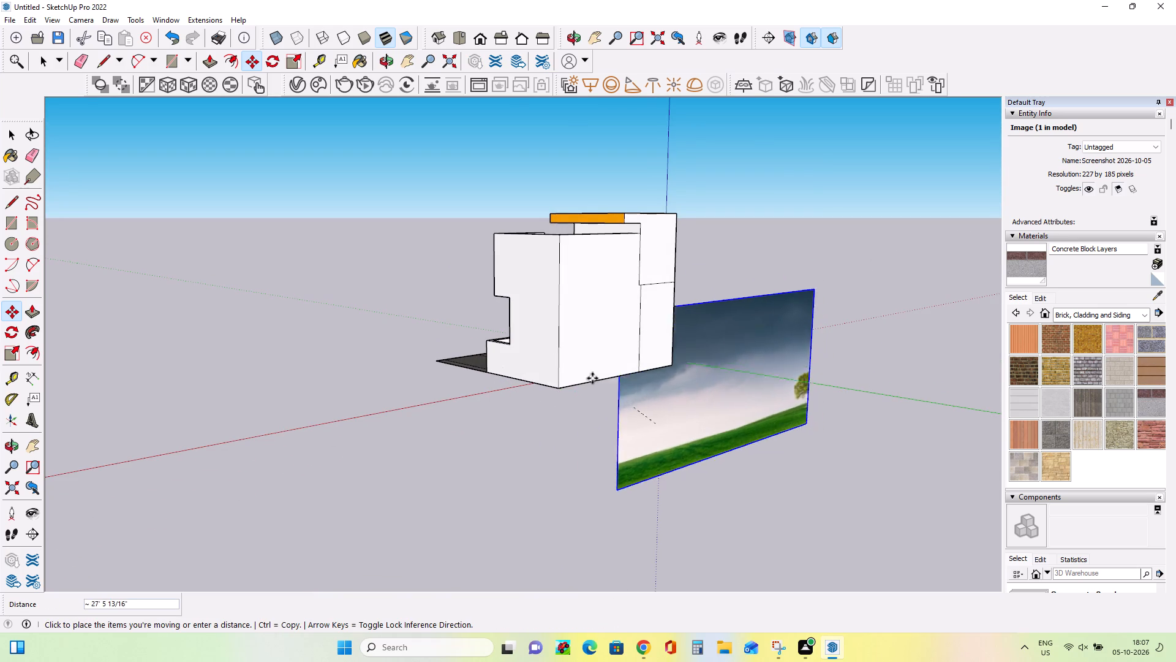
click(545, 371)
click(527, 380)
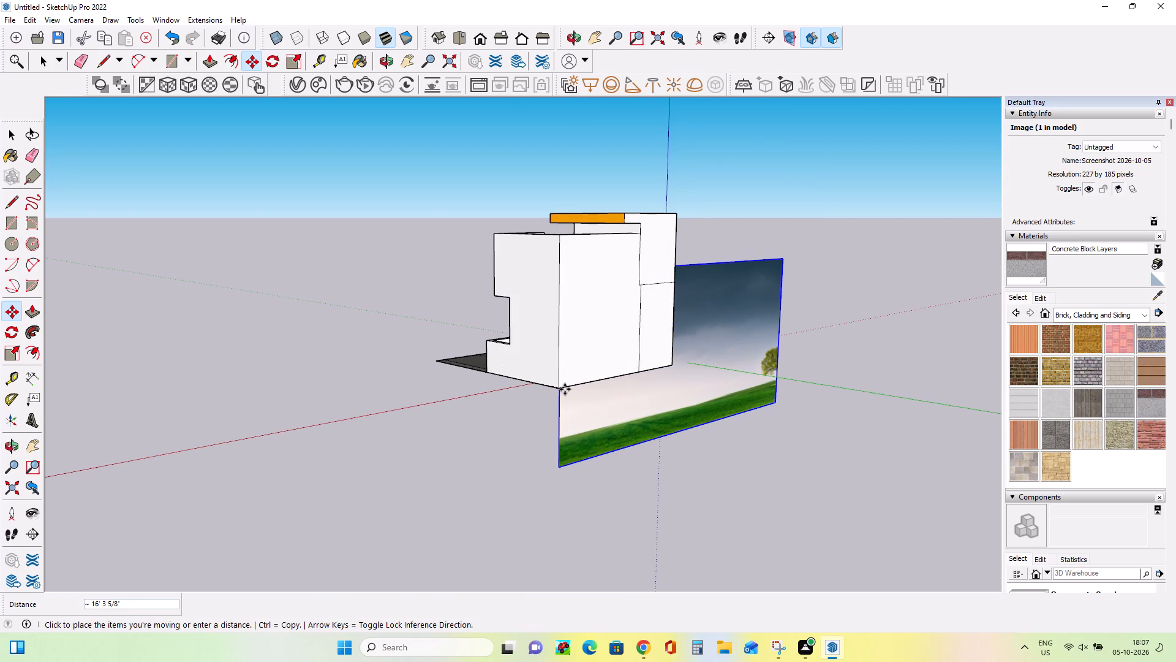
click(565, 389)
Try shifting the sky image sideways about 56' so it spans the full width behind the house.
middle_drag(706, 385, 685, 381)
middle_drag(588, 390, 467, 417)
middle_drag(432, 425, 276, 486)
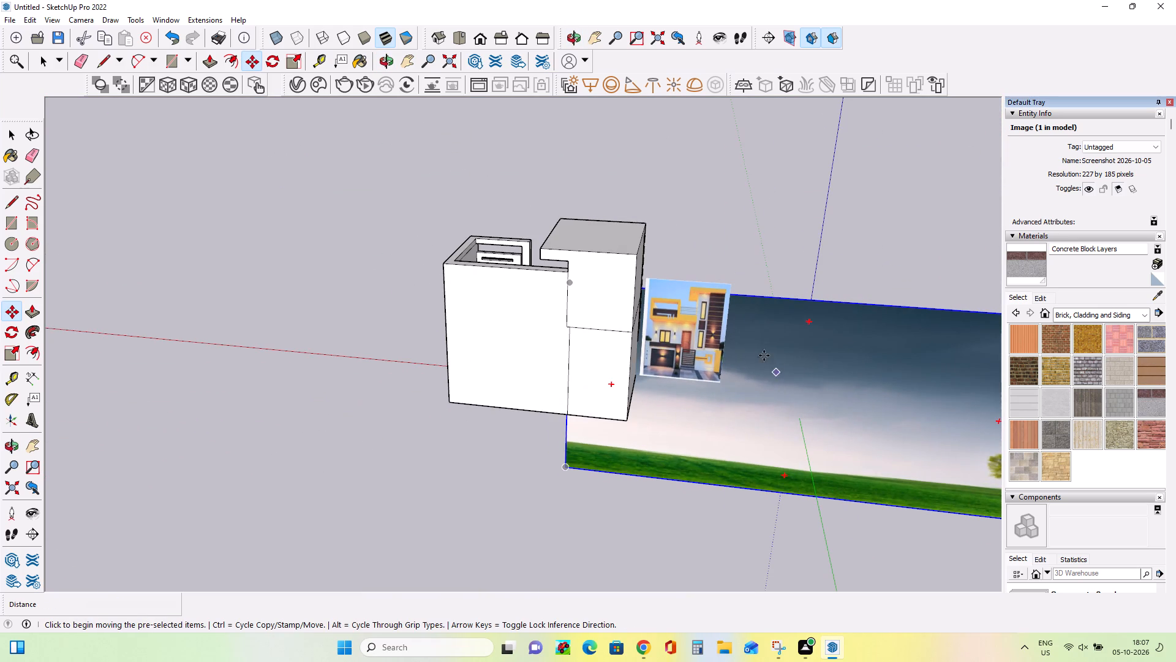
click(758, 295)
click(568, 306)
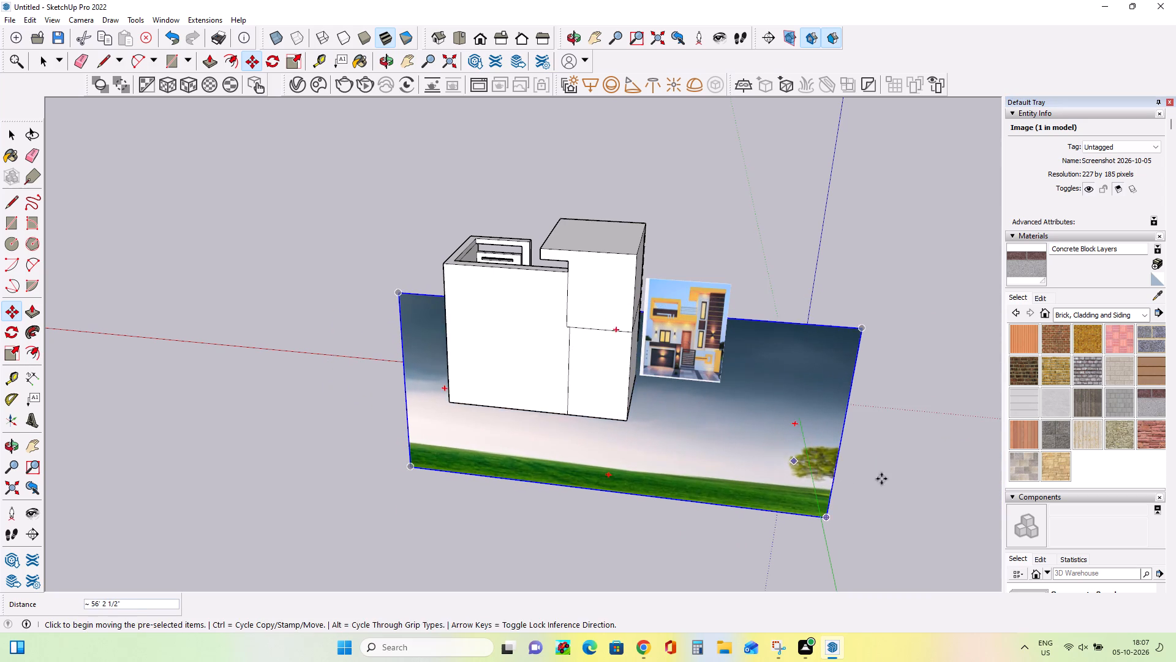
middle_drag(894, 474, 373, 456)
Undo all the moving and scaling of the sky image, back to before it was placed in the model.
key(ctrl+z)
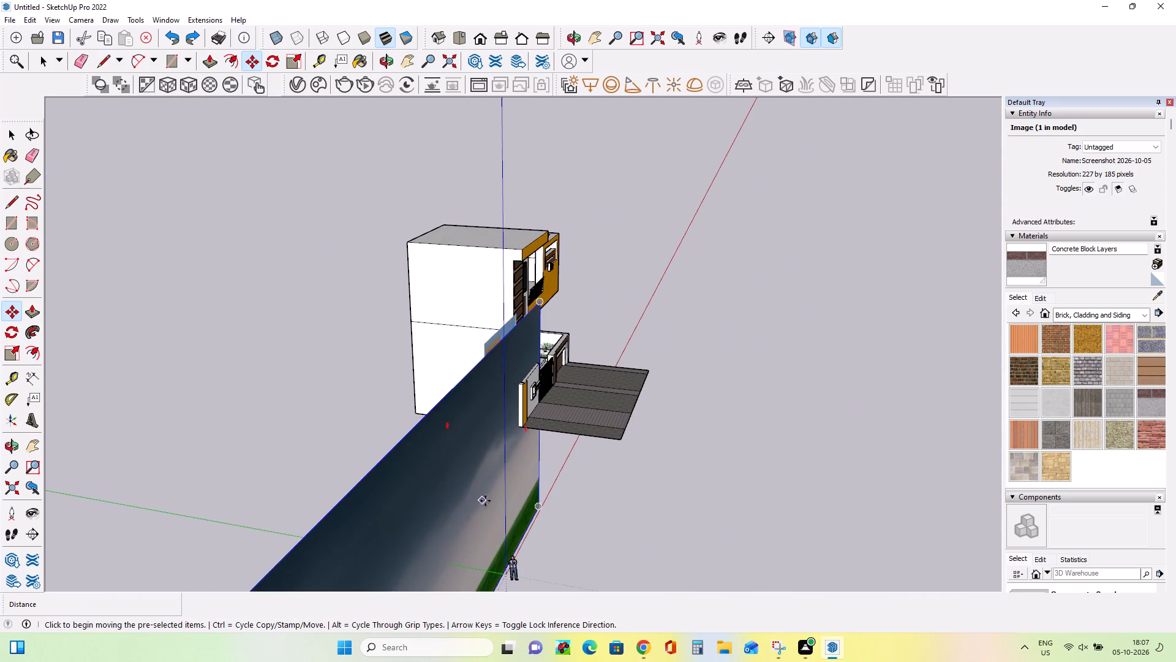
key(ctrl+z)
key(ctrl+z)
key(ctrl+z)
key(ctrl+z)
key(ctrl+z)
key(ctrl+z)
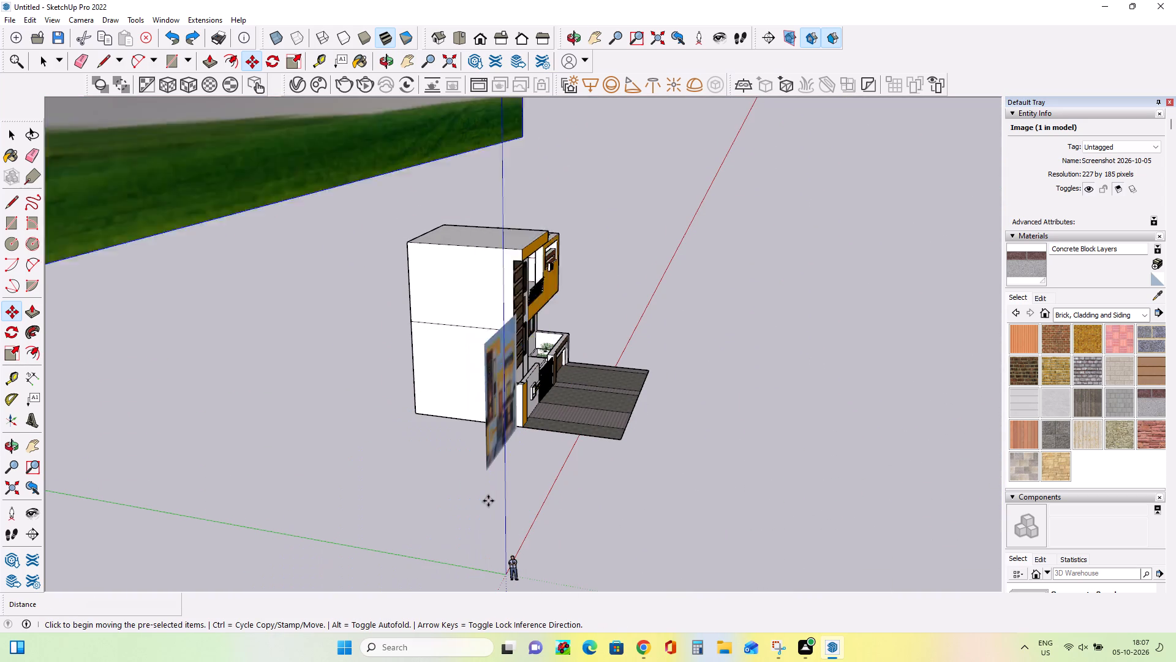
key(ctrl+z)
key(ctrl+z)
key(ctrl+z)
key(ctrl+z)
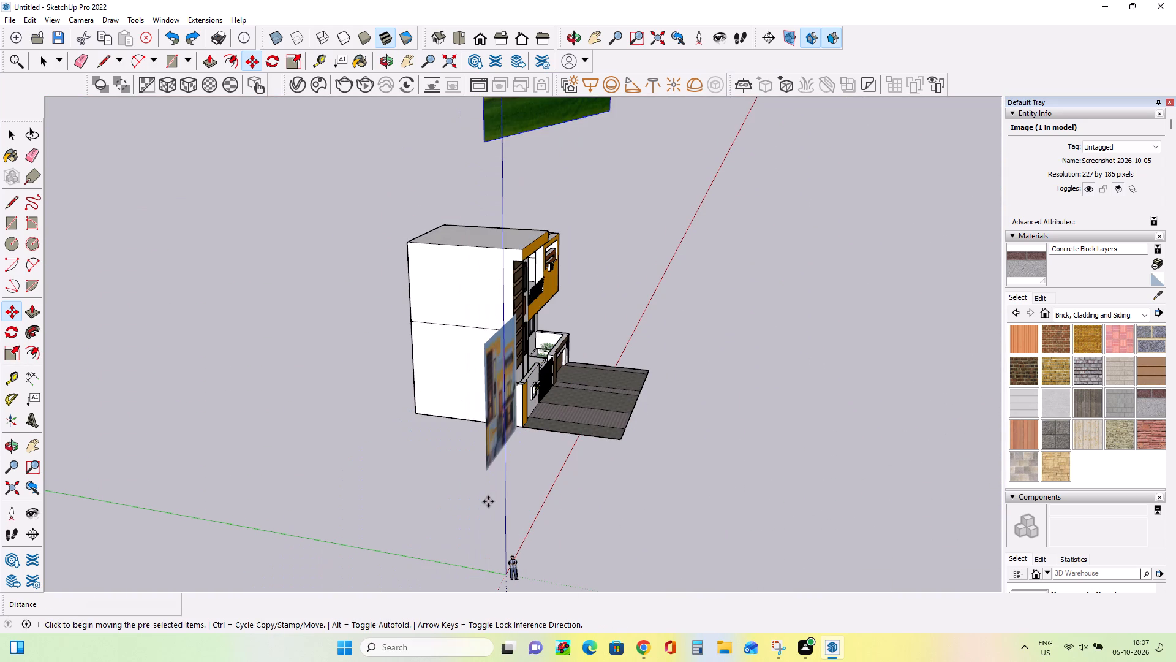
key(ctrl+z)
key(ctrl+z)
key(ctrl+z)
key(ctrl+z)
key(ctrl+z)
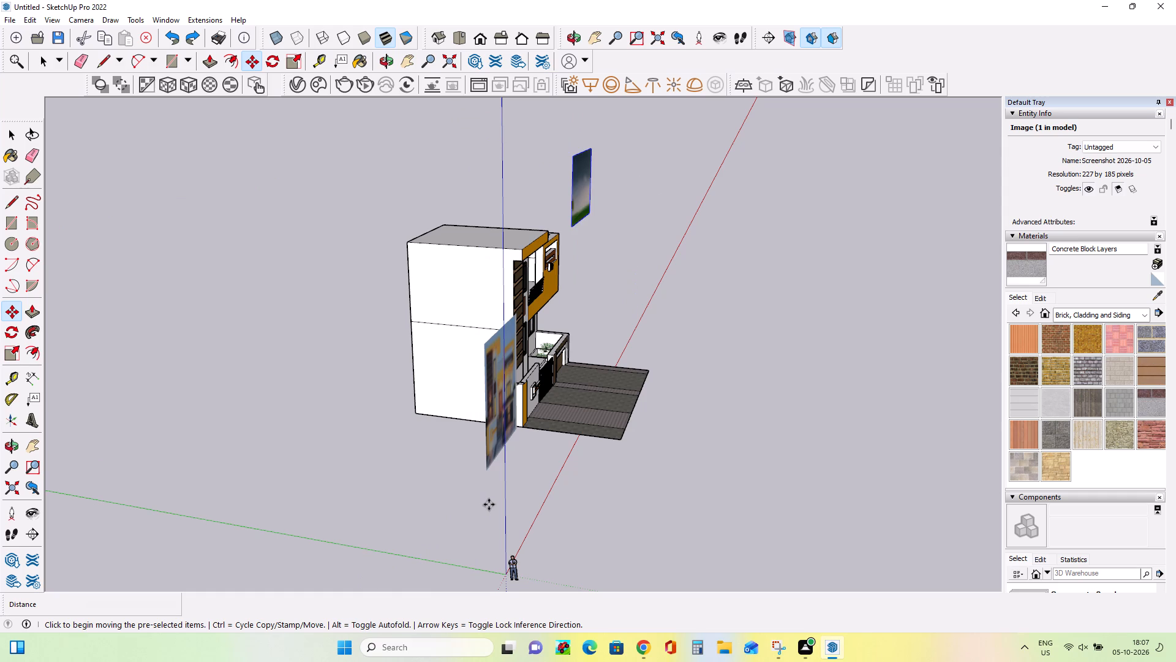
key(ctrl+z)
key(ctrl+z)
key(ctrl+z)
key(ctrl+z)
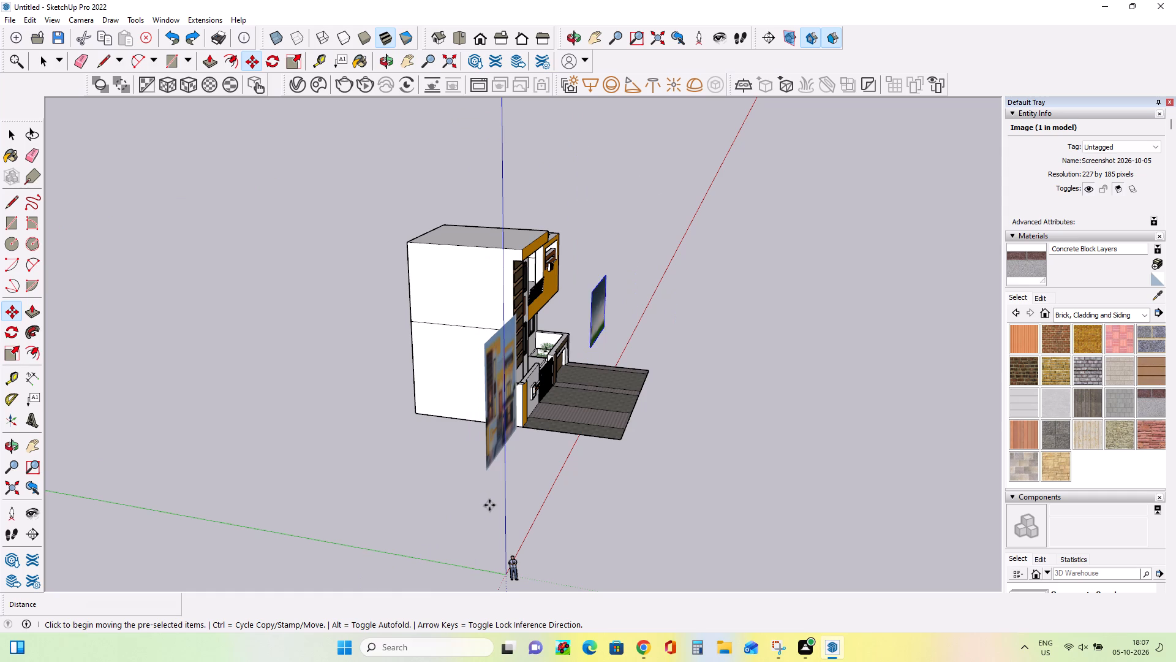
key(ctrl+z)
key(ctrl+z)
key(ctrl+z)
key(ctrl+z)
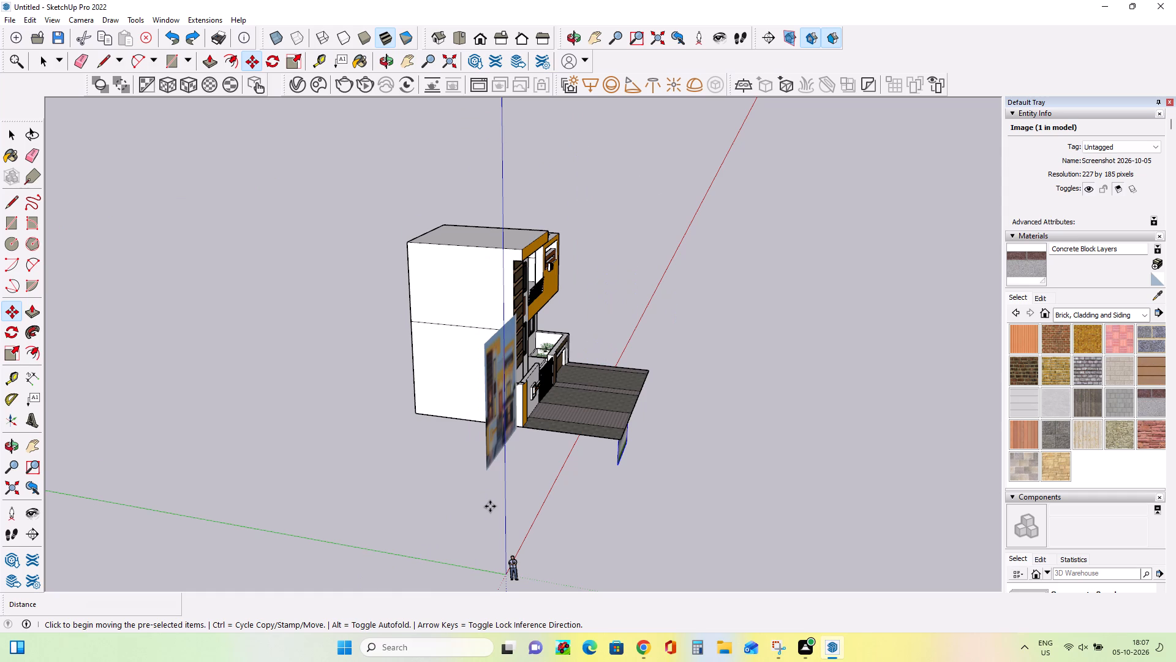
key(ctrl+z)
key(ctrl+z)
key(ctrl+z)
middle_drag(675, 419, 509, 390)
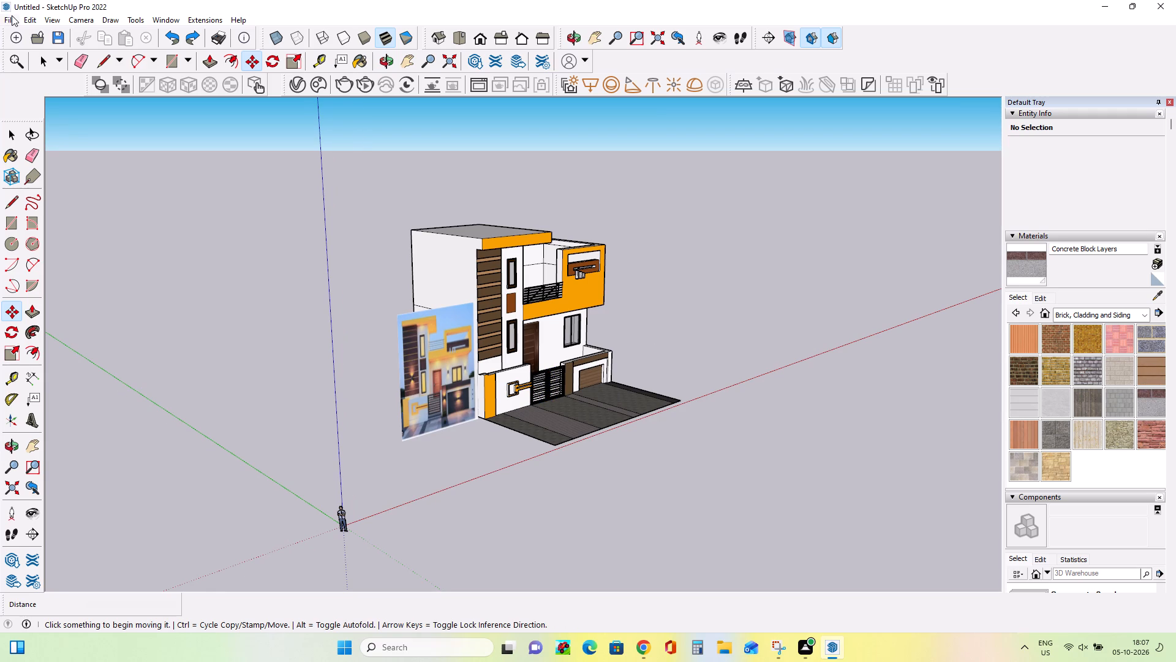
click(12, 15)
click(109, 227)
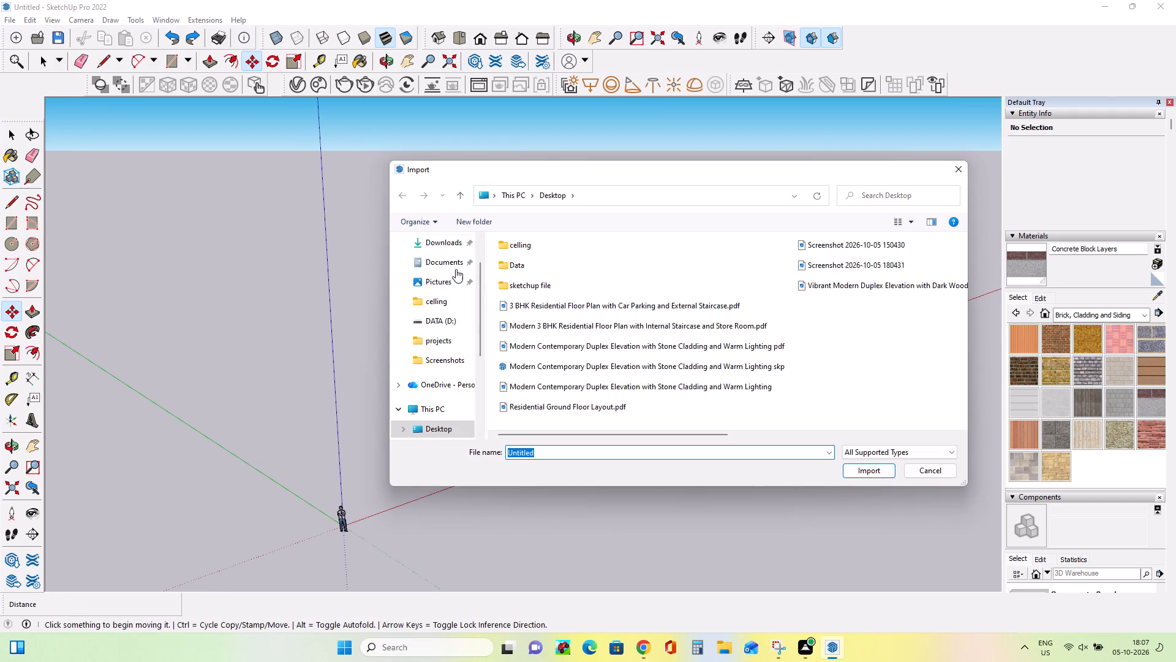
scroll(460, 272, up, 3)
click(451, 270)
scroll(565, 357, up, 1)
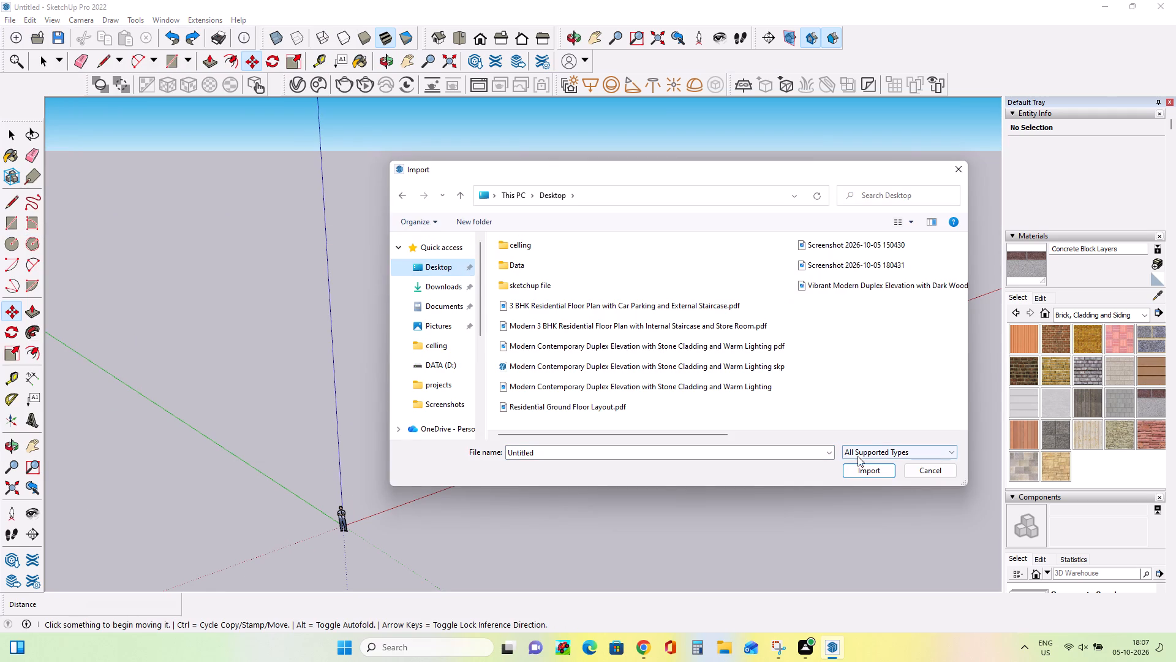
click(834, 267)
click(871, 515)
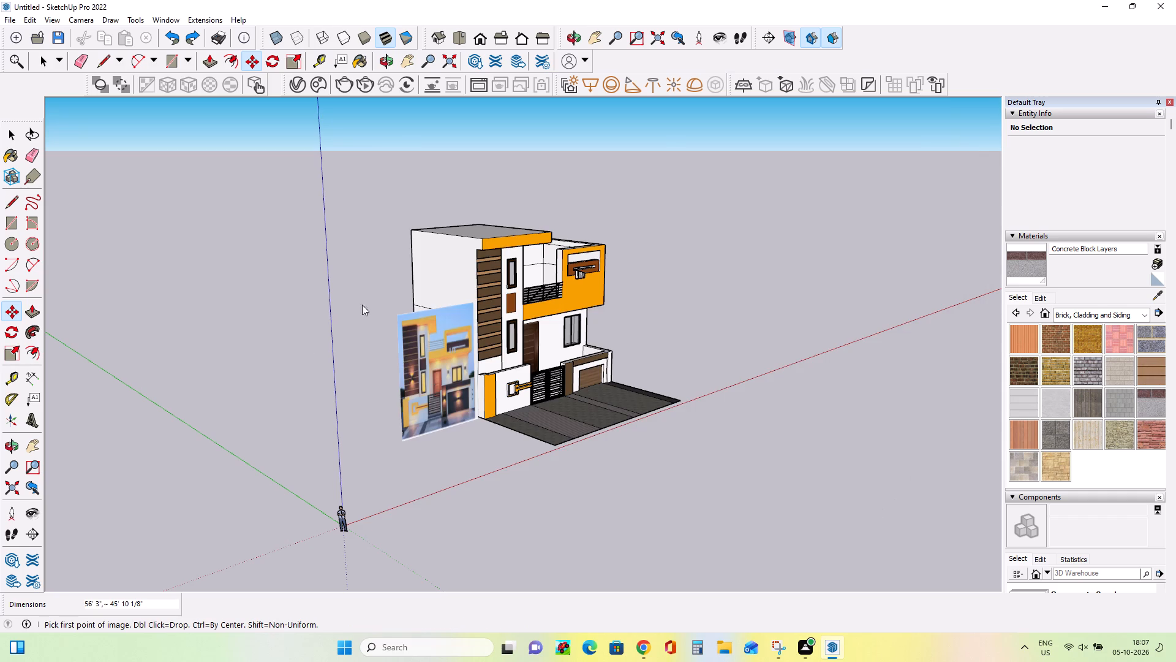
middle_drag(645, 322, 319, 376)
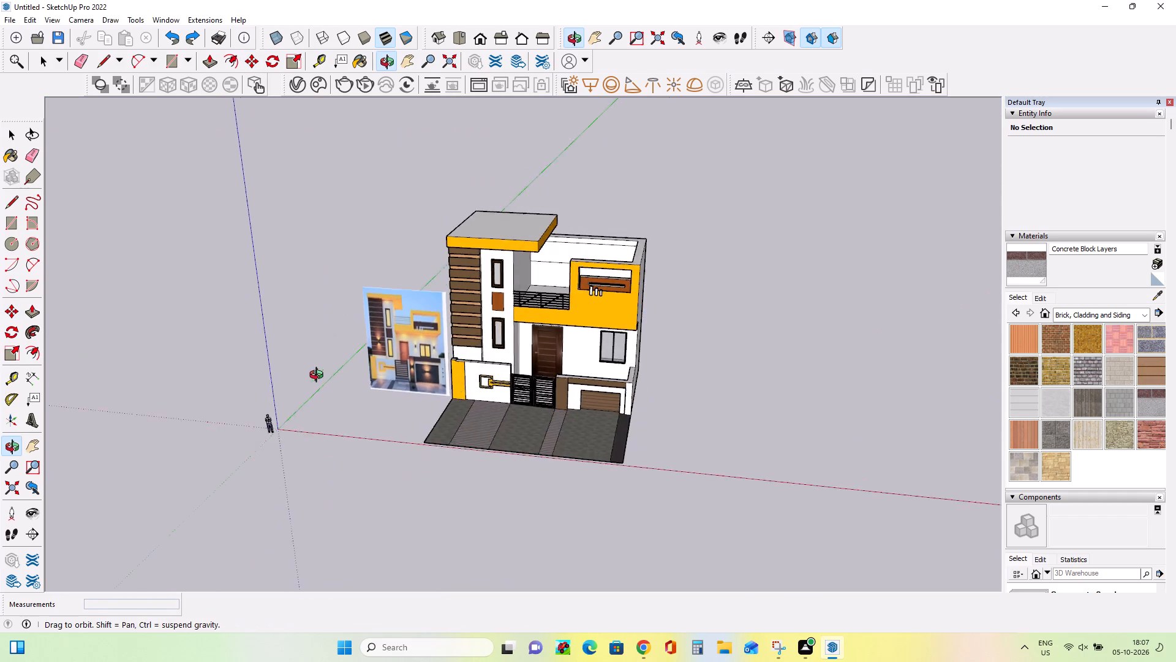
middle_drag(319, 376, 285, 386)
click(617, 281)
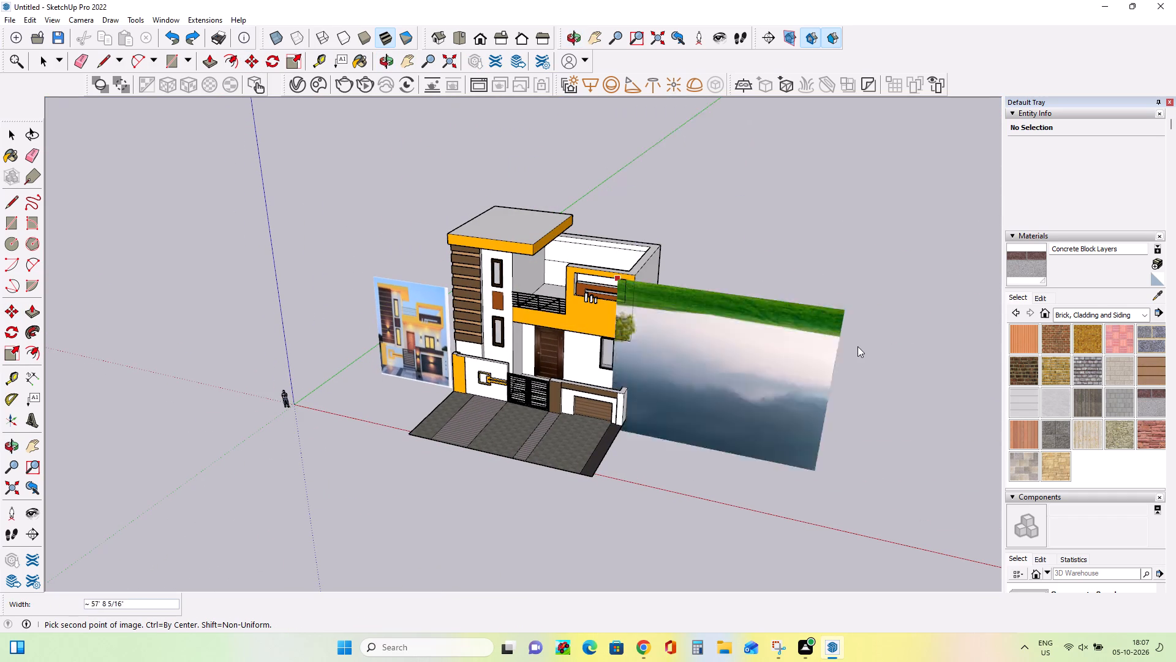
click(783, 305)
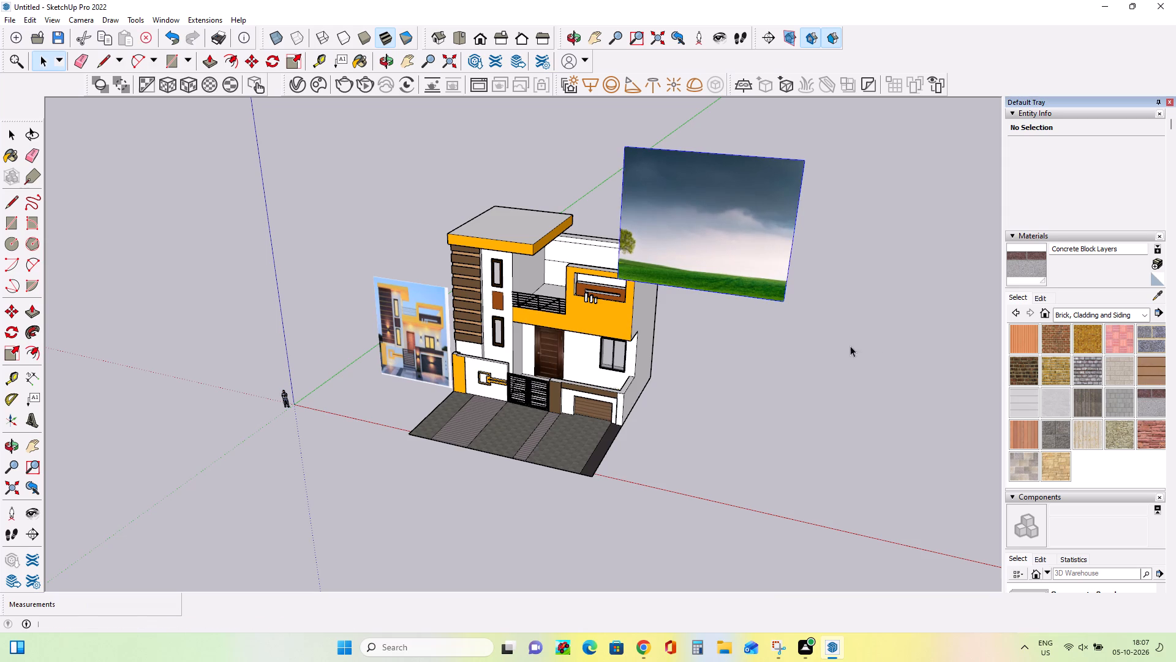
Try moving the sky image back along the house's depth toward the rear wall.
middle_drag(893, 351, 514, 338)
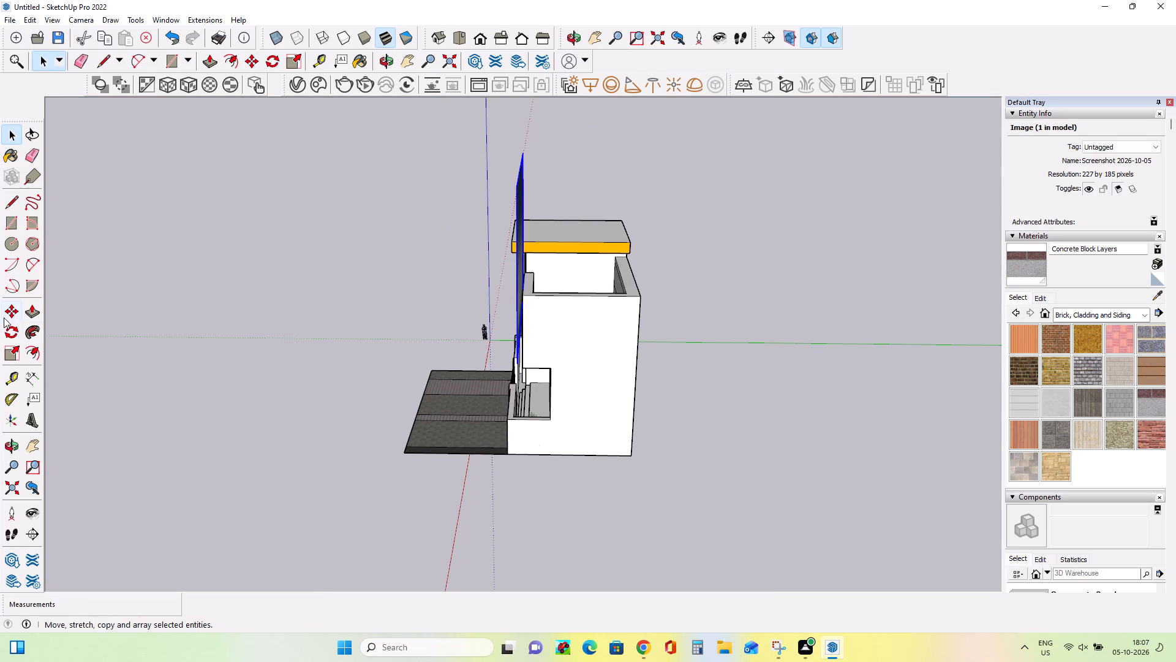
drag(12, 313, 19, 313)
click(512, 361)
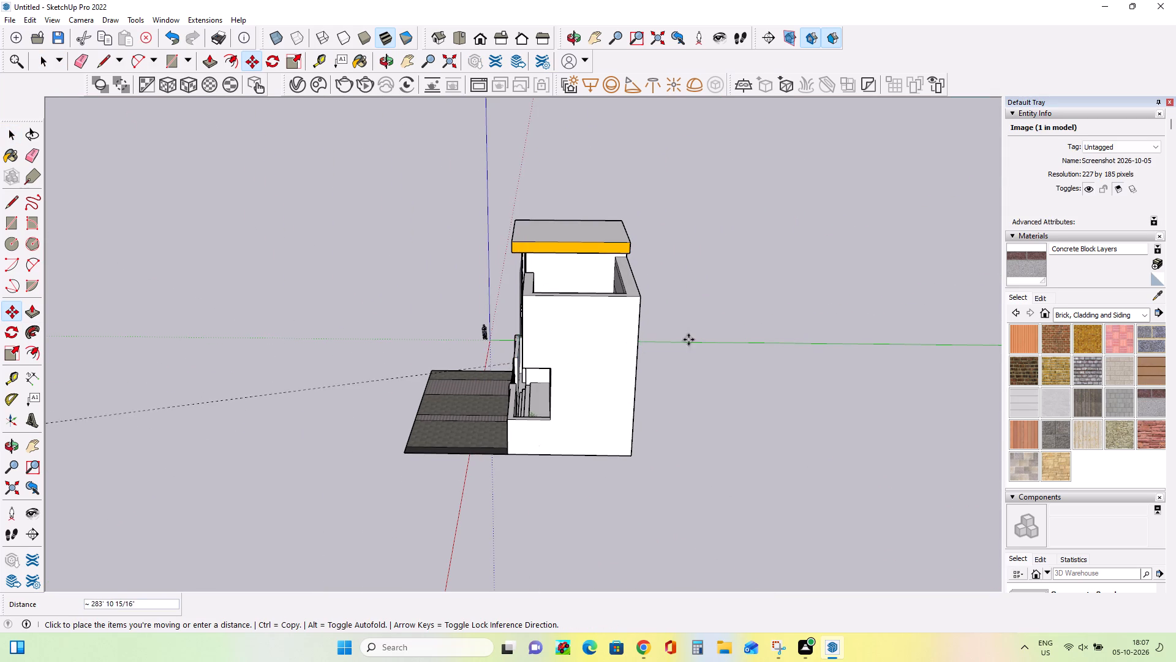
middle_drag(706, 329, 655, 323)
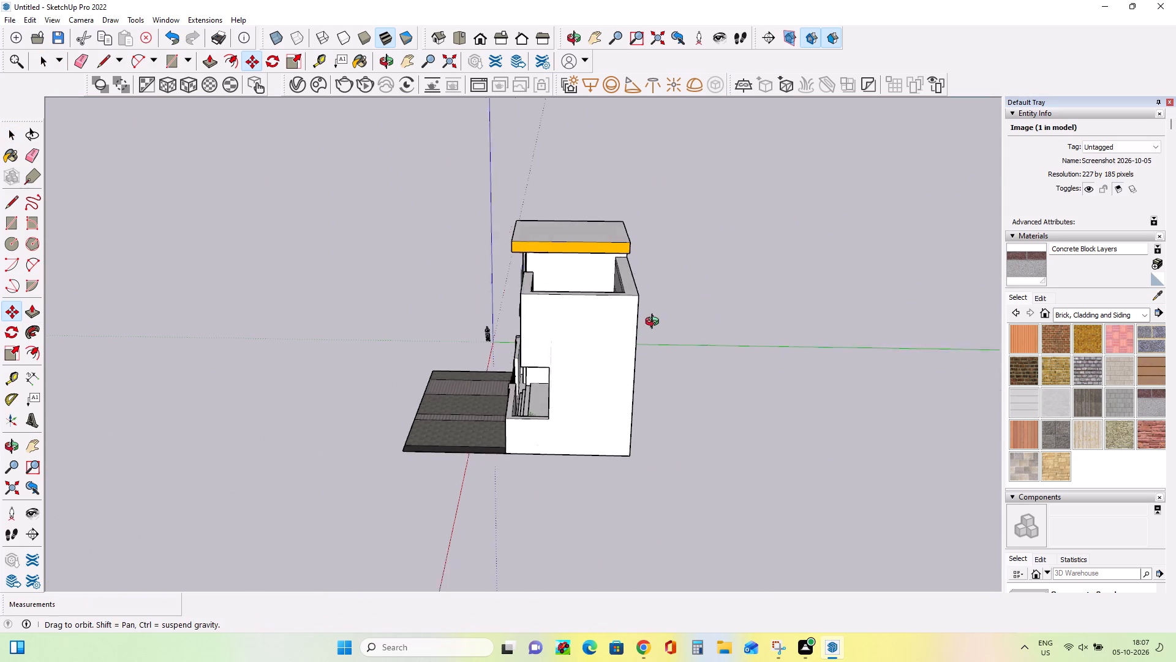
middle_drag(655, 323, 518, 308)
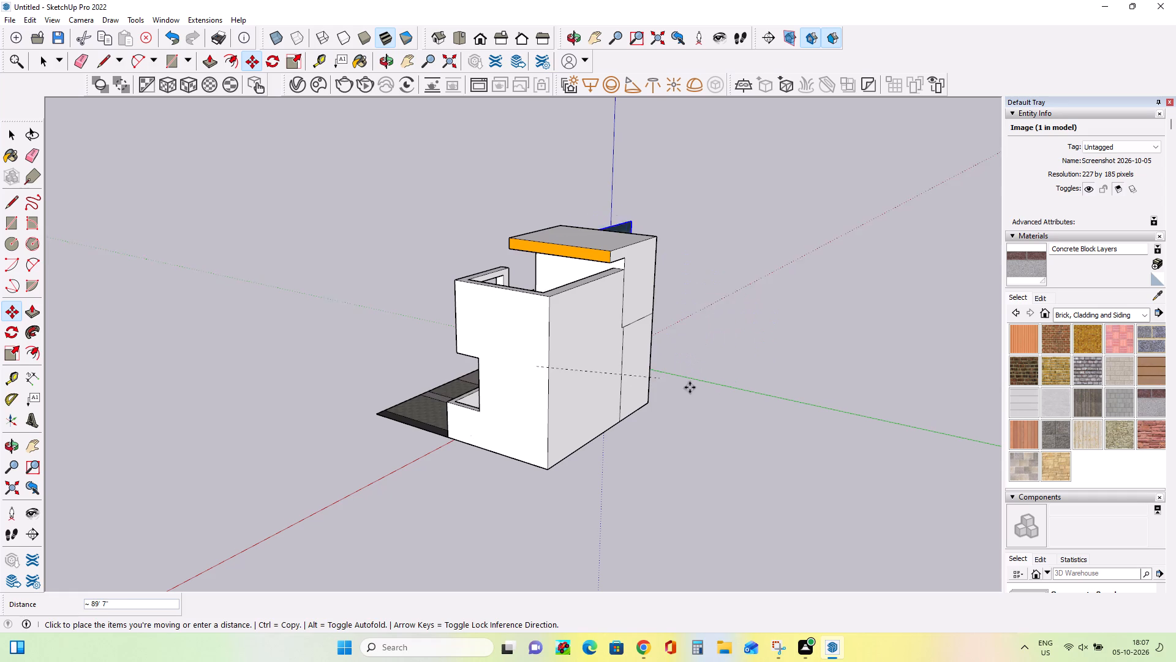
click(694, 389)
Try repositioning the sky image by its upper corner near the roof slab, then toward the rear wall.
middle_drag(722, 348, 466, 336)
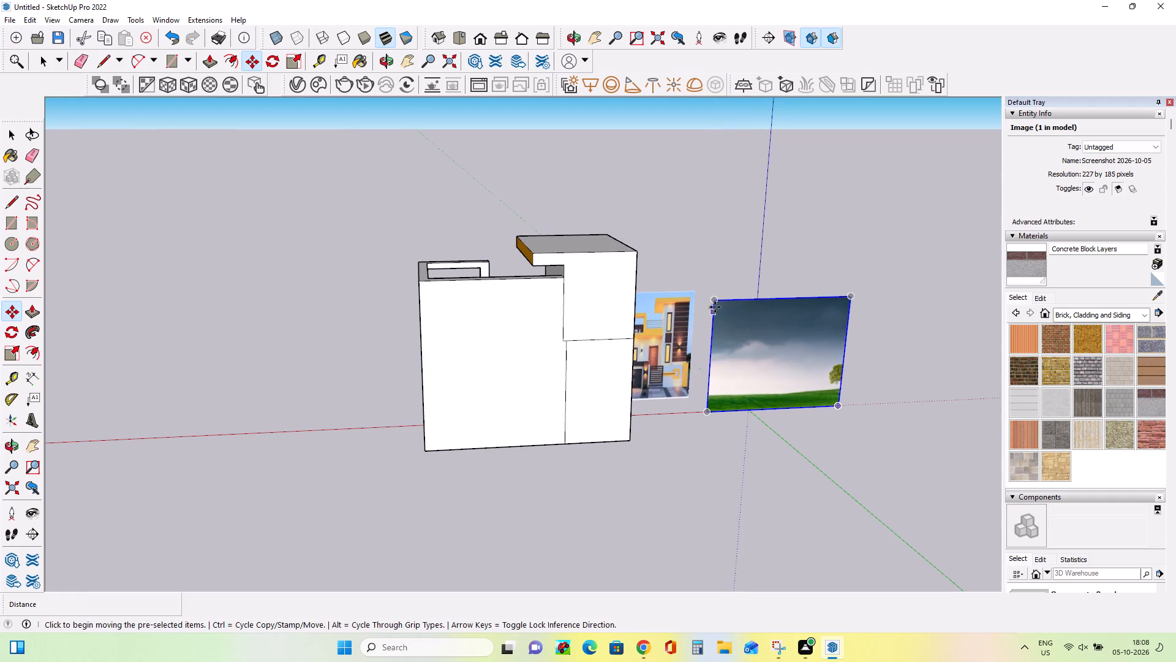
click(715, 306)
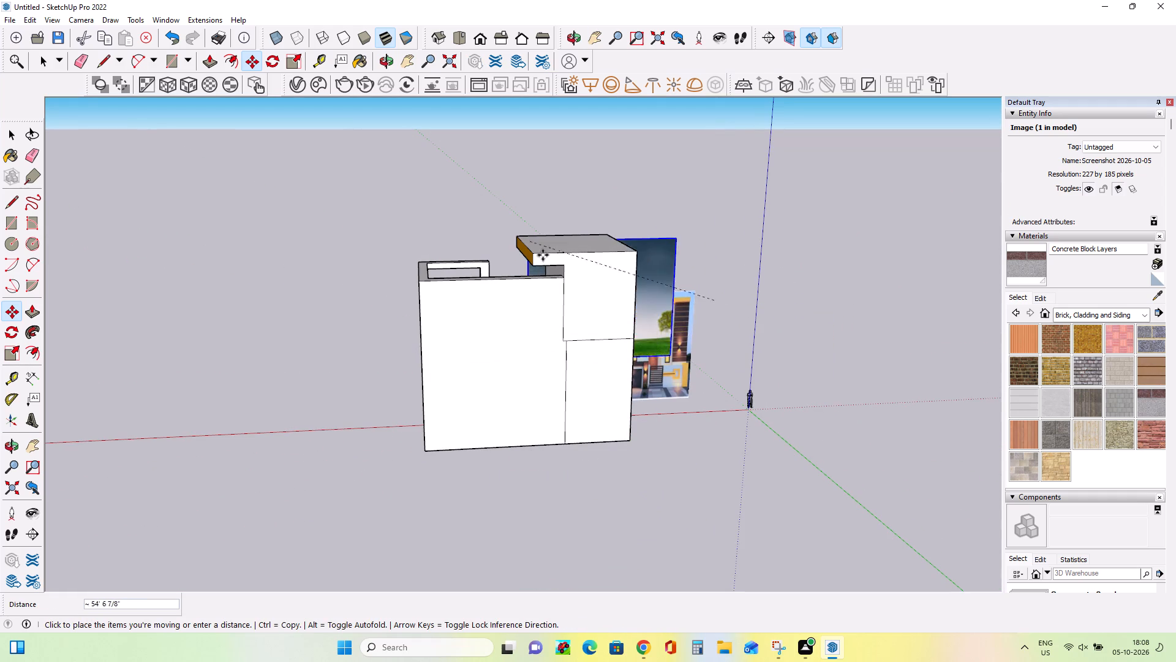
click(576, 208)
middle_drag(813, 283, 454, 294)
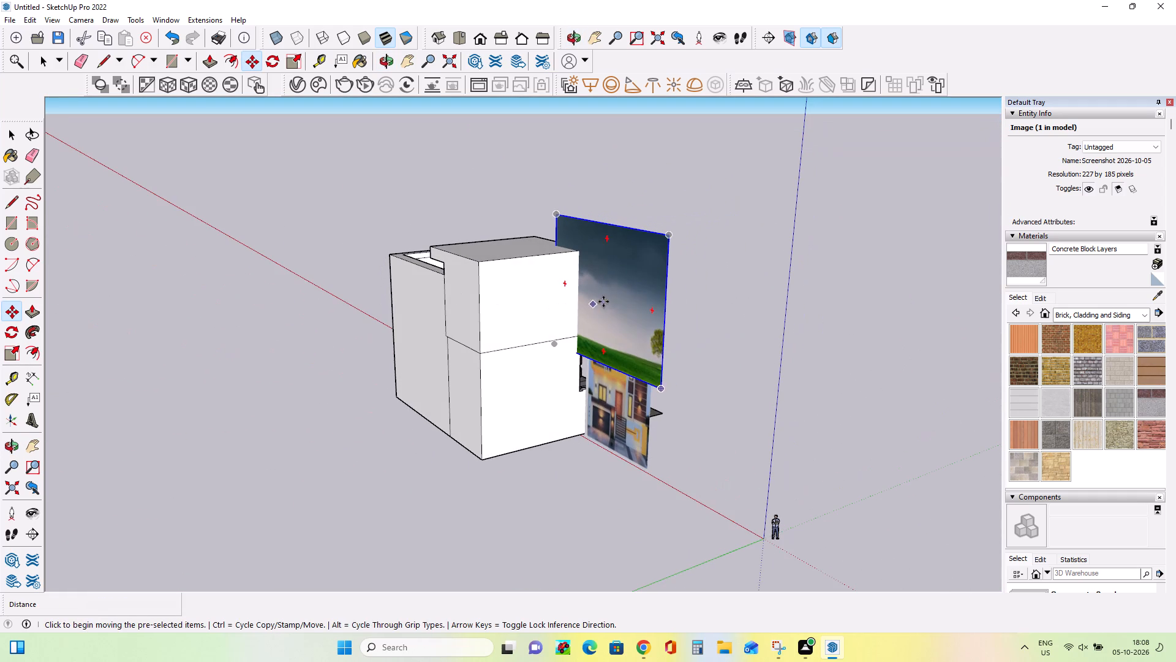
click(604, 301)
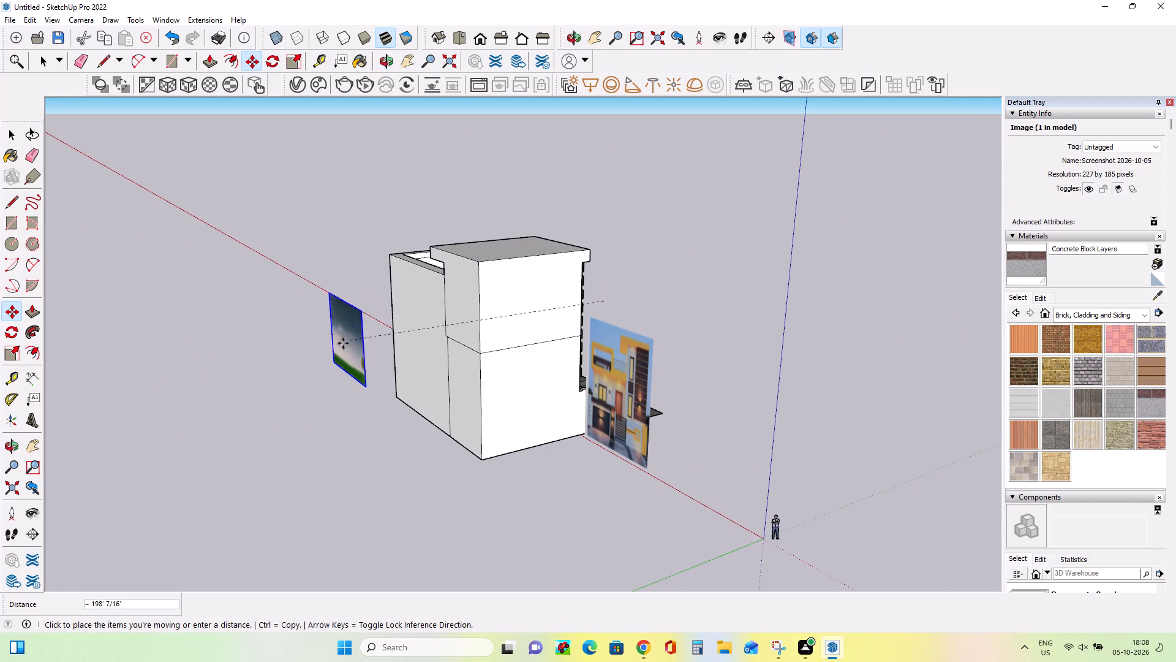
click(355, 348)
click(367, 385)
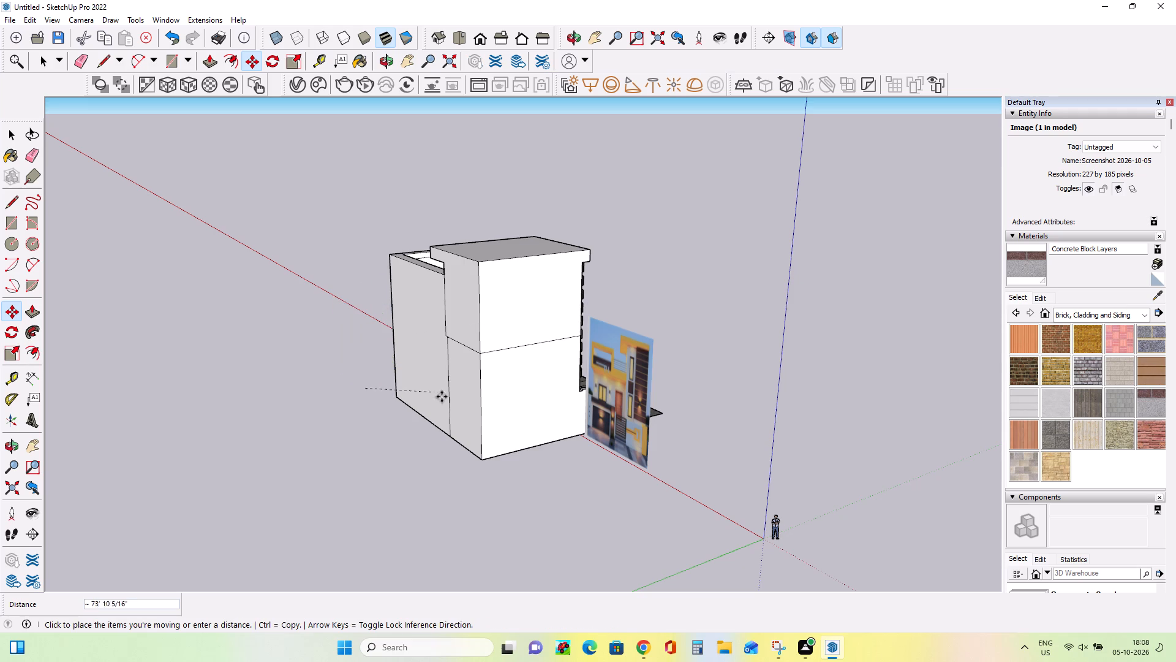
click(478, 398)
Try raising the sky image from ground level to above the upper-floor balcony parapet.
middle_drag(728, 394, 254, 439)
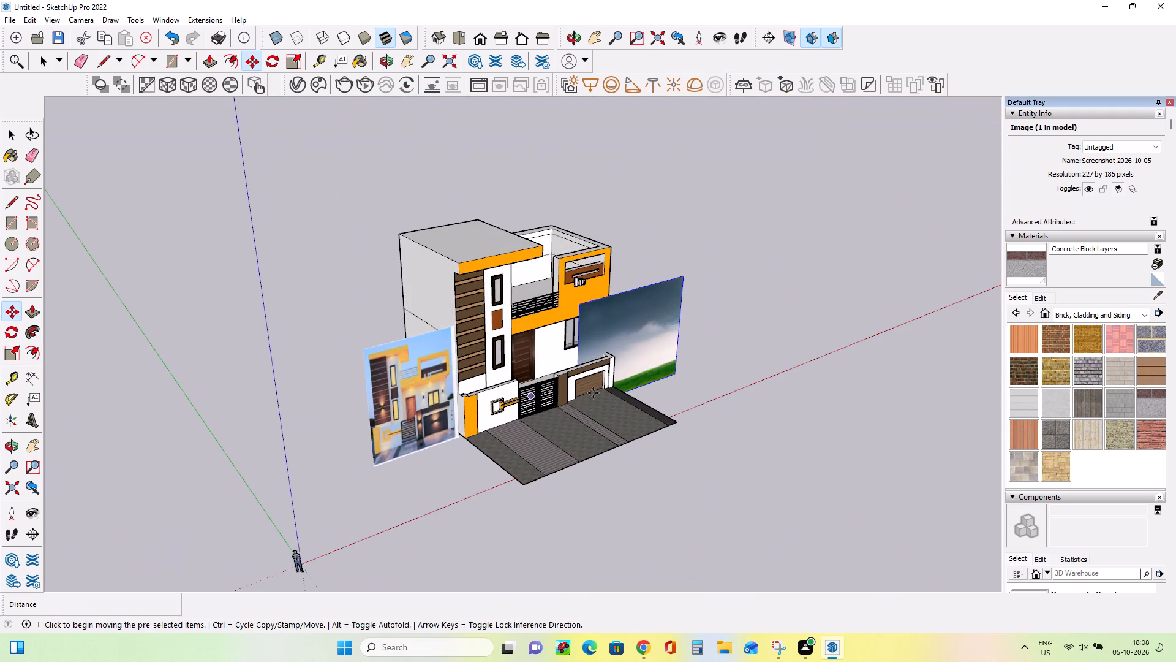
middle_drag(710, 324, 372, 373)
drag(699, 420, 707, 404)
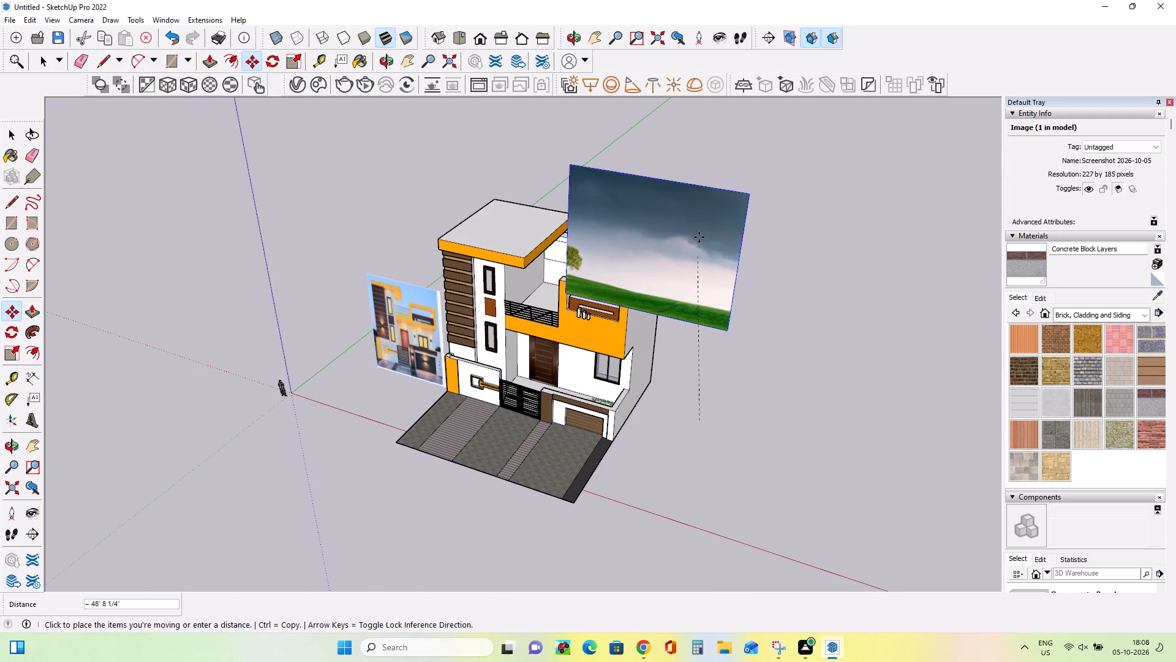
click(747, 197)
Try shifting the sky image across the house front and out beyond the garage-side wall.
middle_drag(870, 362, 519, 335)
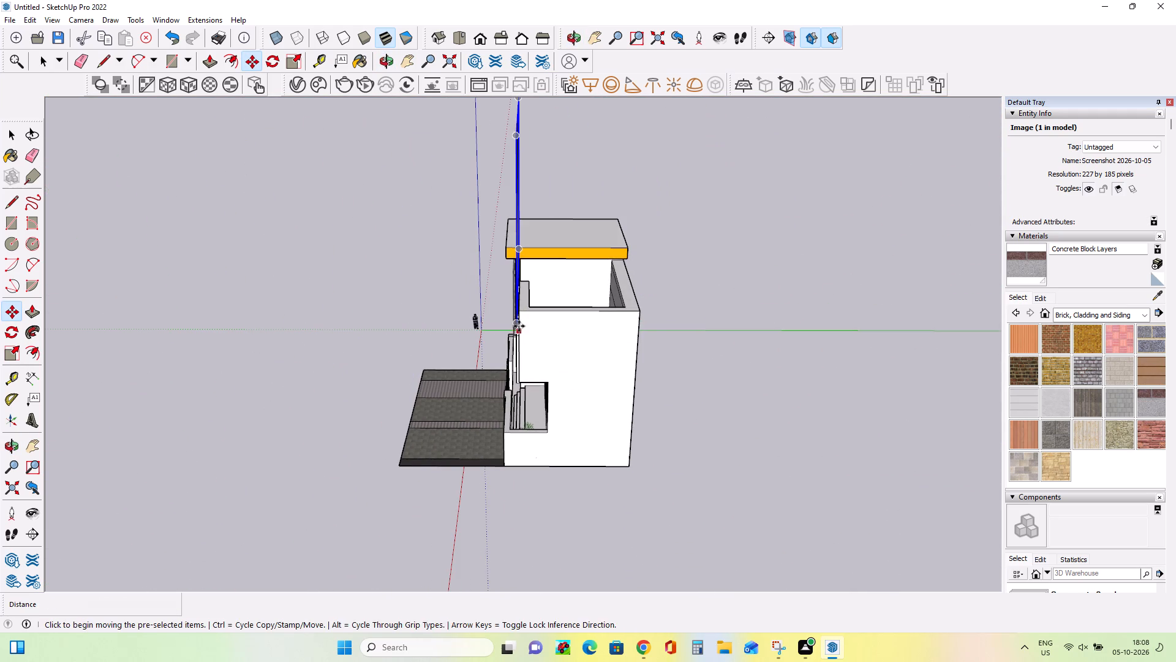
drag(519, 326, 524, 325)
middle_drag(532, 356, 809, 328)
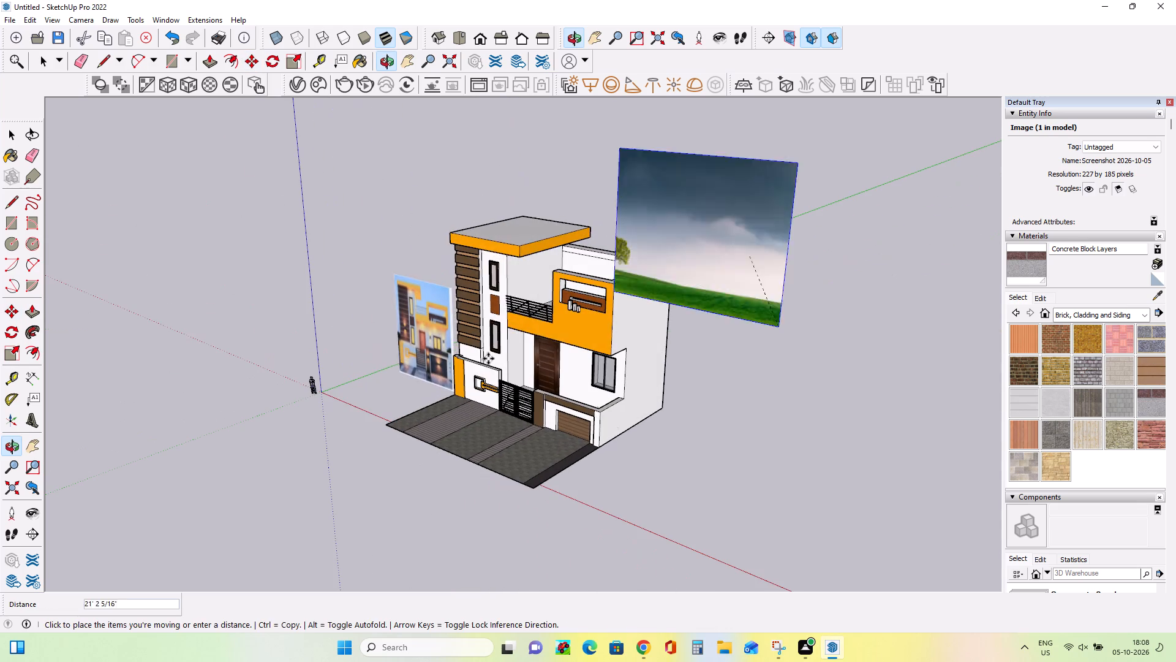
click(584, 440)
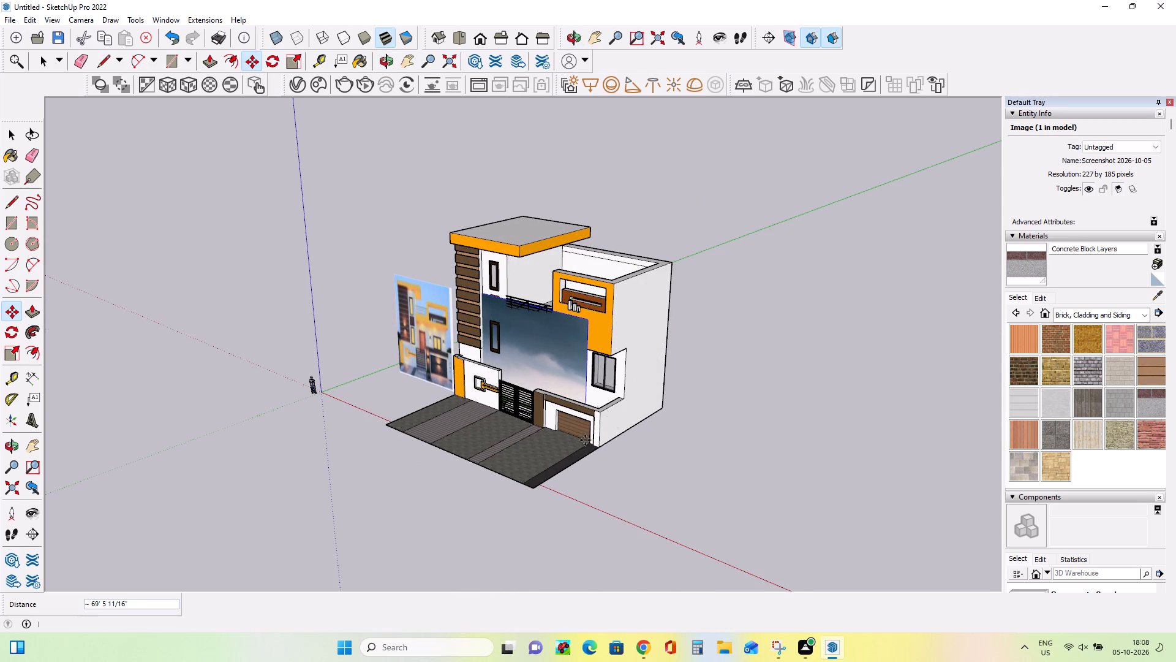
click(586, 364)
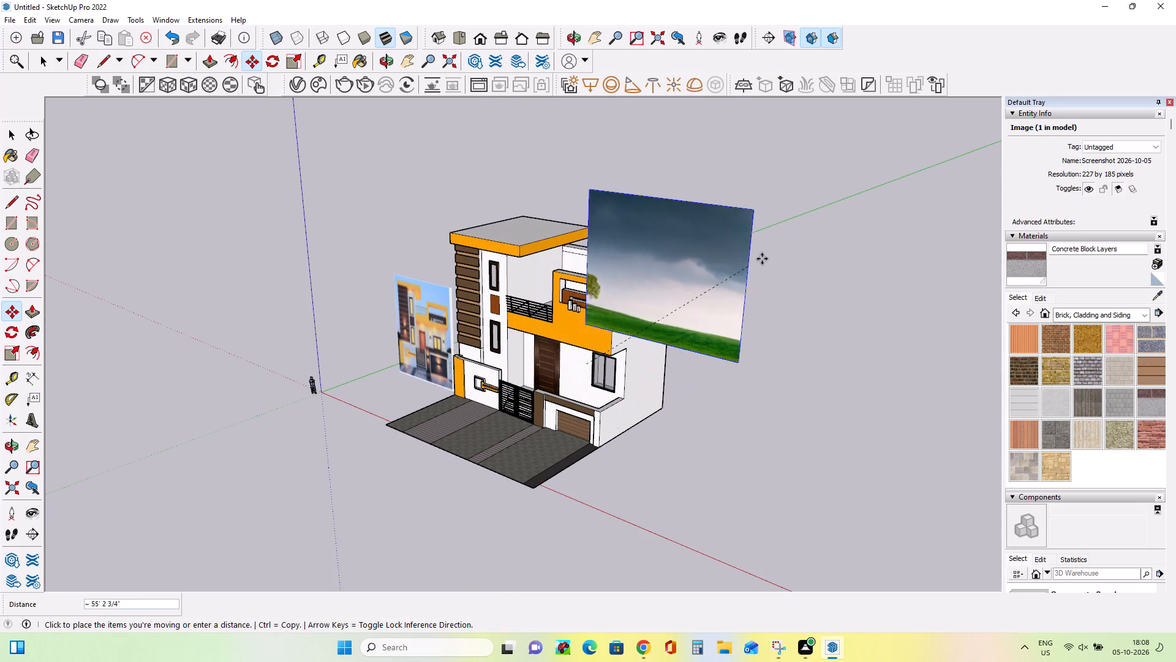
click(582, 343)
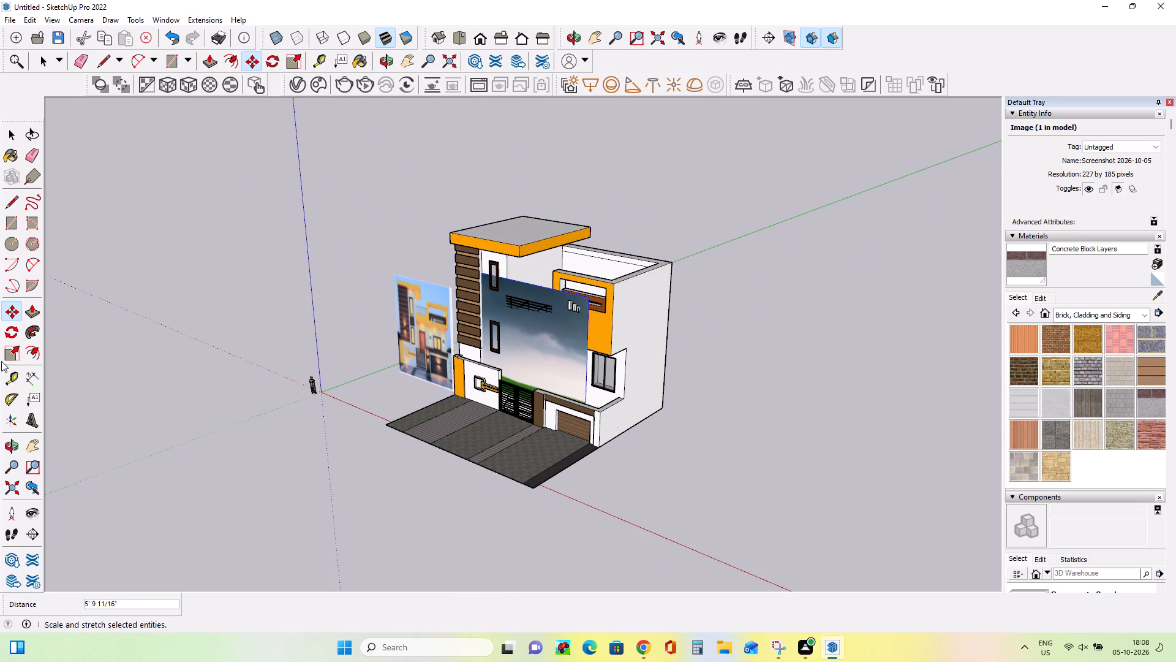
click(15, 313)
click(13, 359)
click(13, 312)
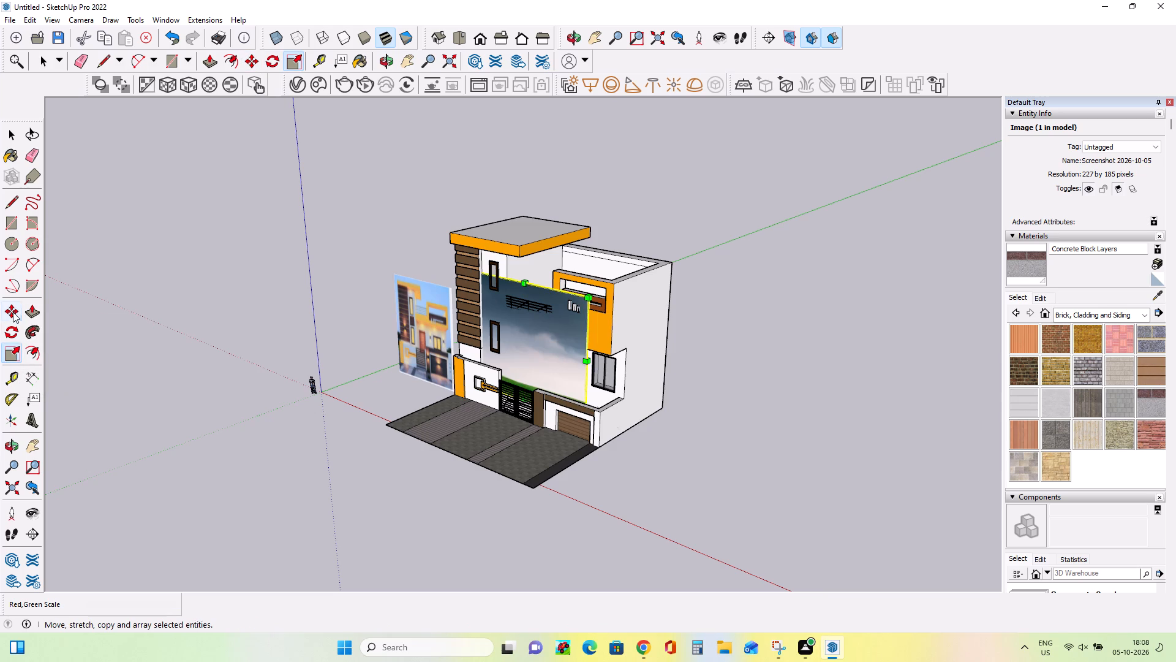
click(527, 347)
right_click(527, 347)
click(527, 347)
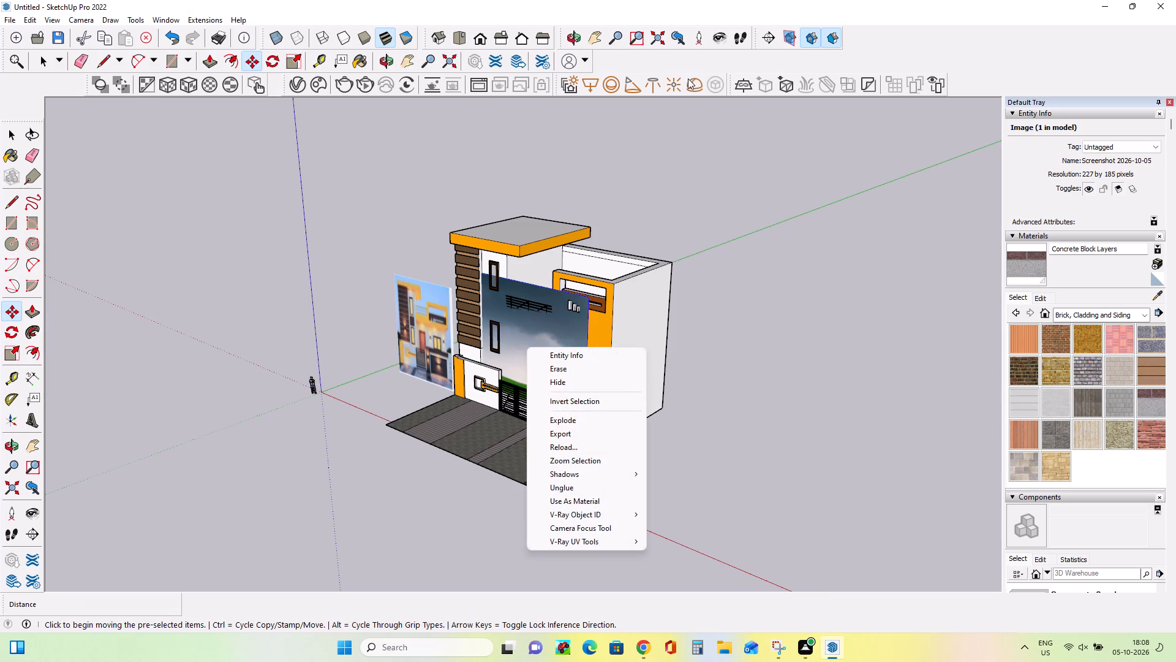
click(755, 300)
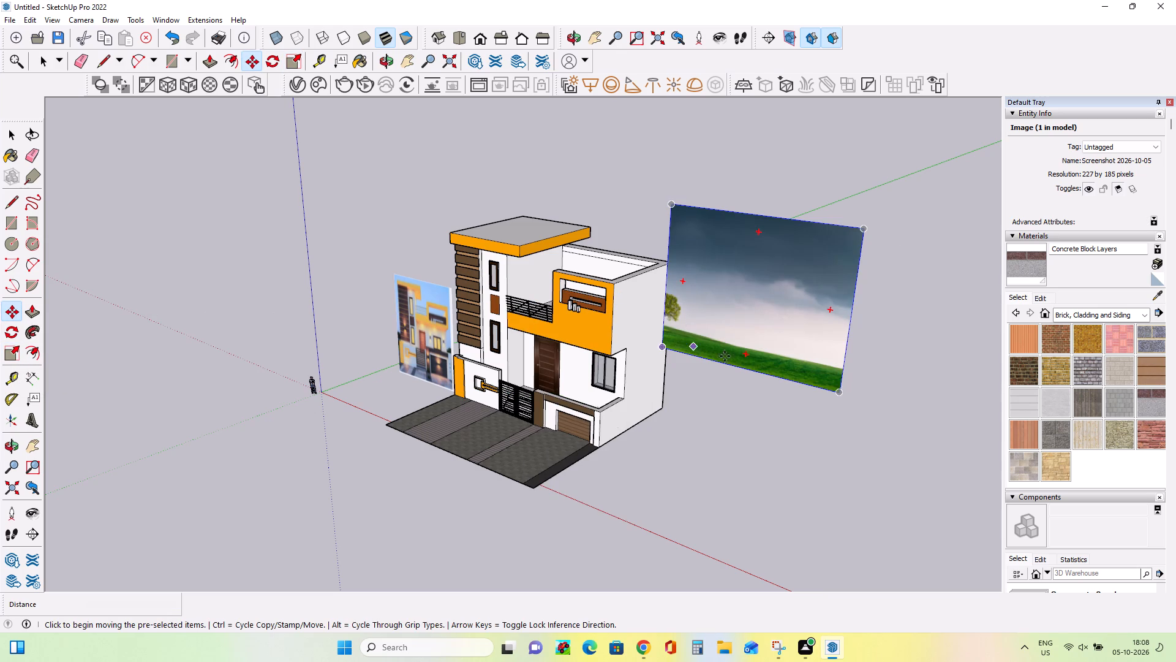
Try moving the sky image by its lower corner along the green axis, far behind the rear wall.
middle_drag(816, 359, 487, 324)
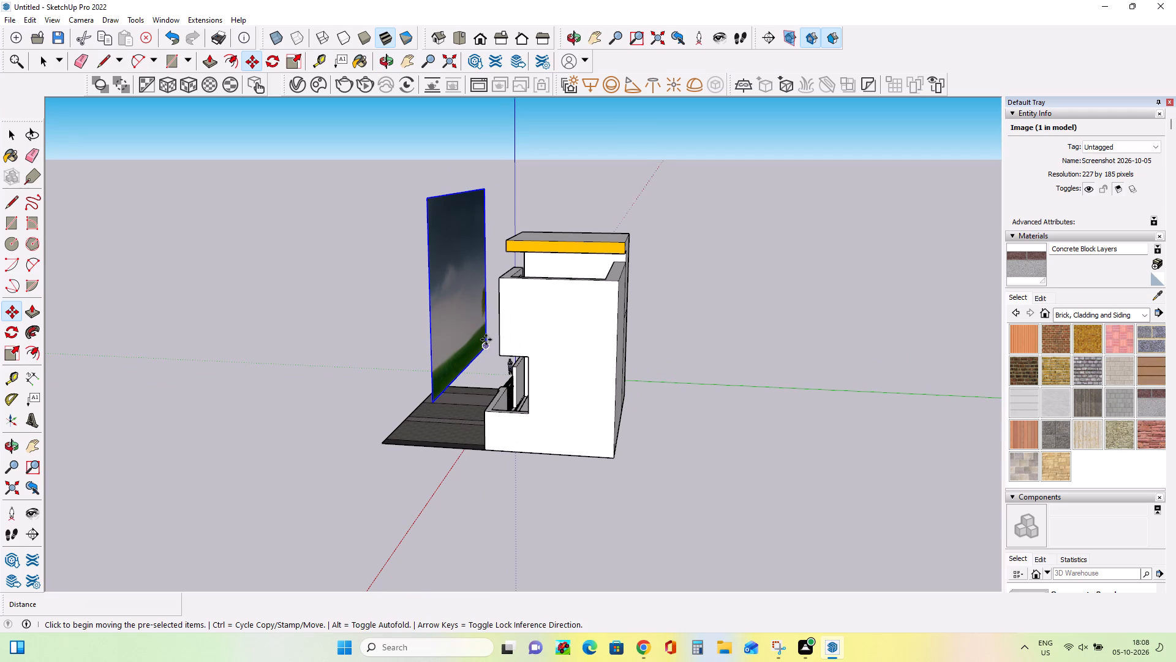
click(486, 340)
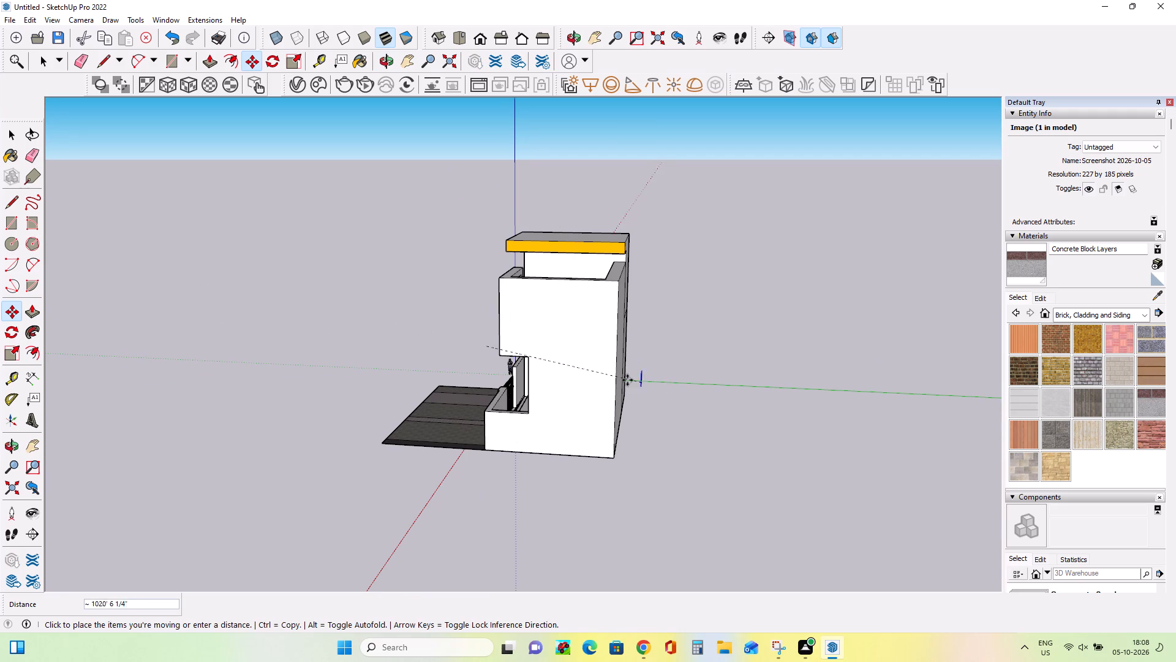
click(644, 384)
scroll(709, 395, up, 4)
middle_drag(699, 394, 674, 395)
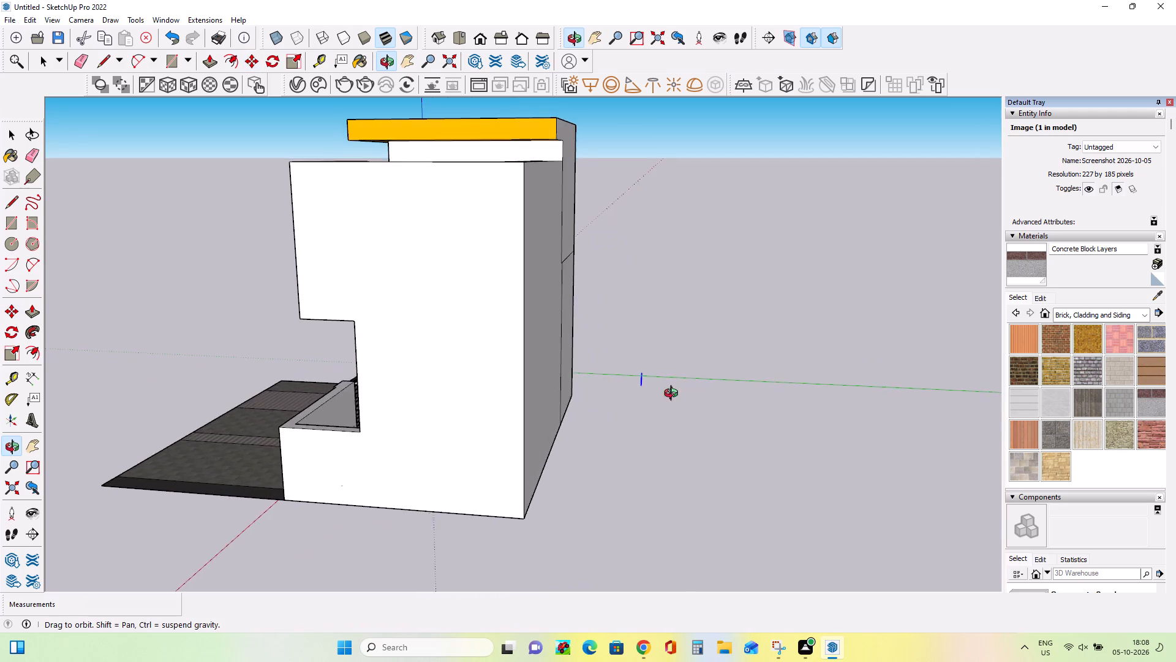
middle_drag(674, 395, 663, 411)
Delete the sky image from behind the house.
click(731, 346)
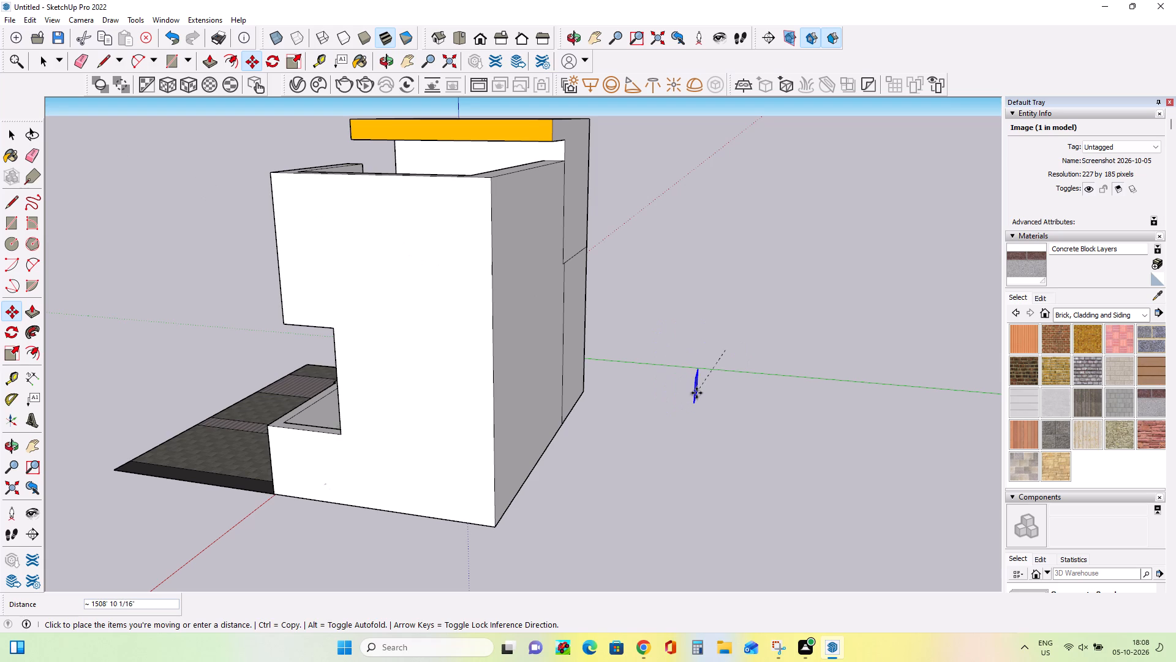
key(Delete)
scroll(736, 366, down, 8)
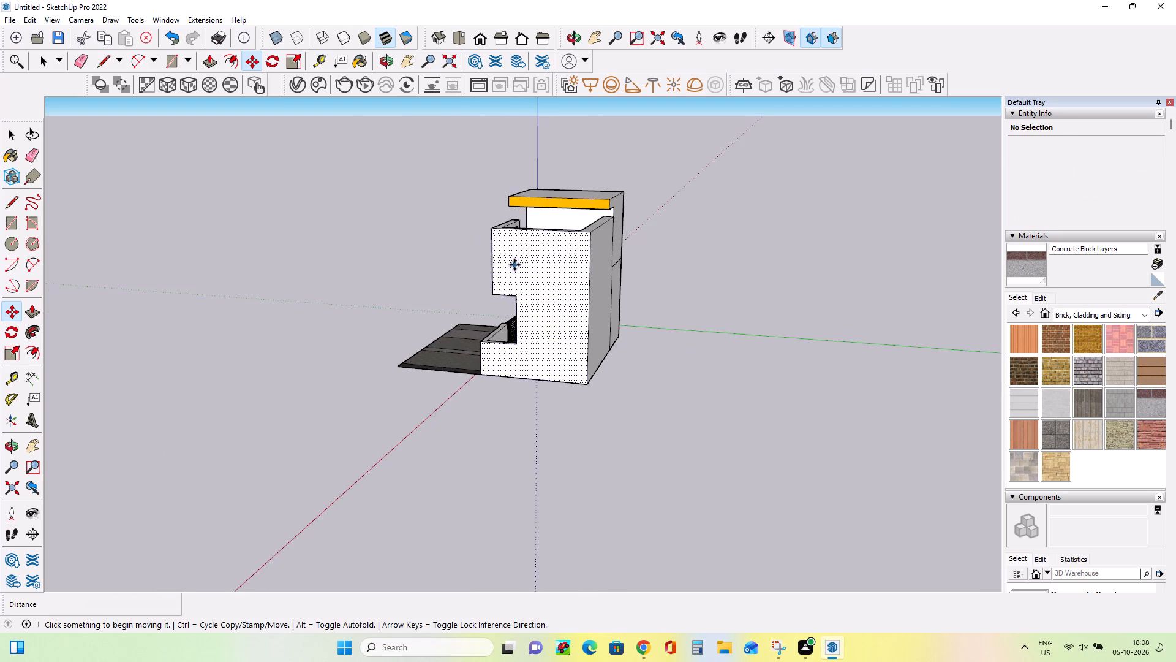
middle_drag(520, 271, 1023, 260)
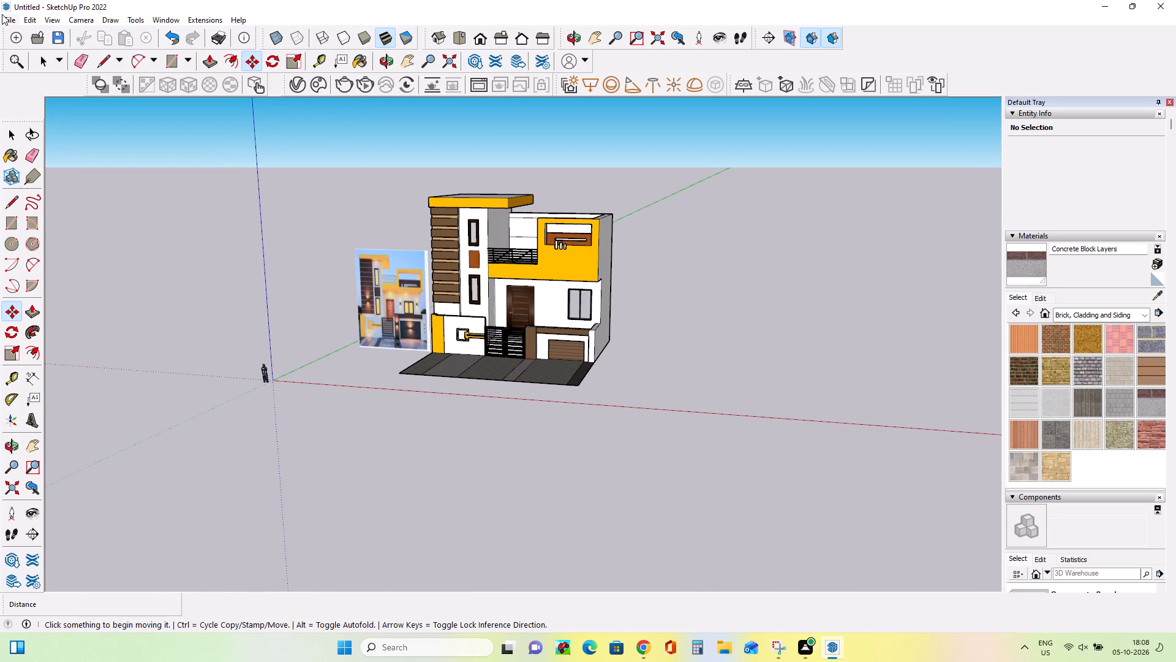
click(2, 14)
click(100, 233)
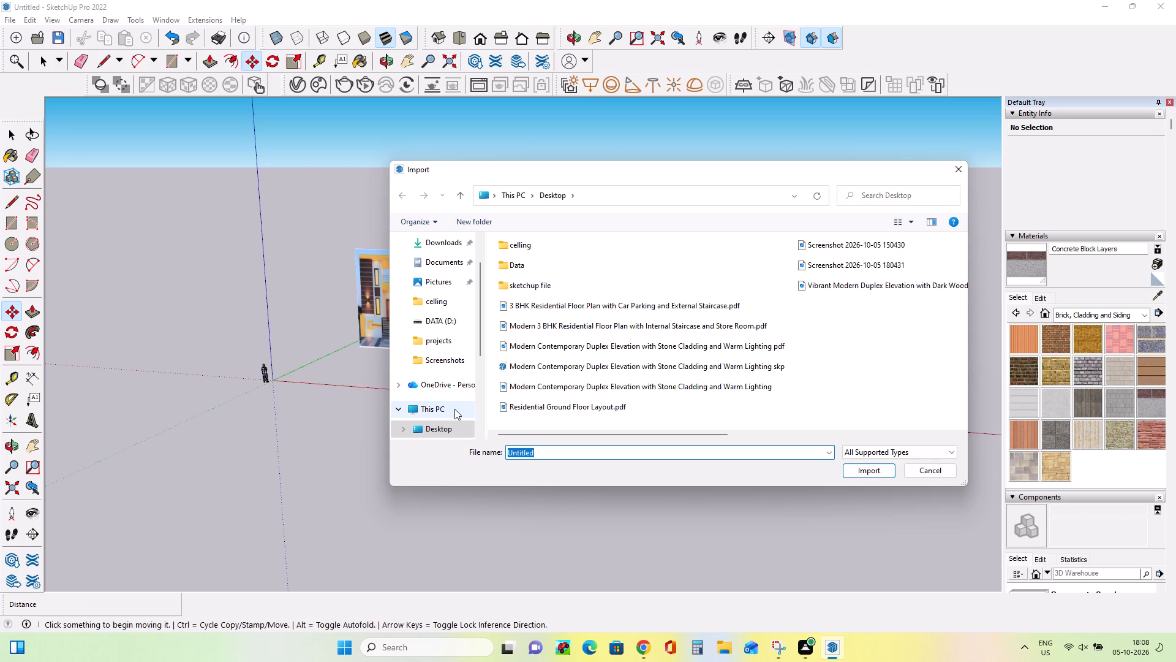
scroll(456, 355, up, 1)
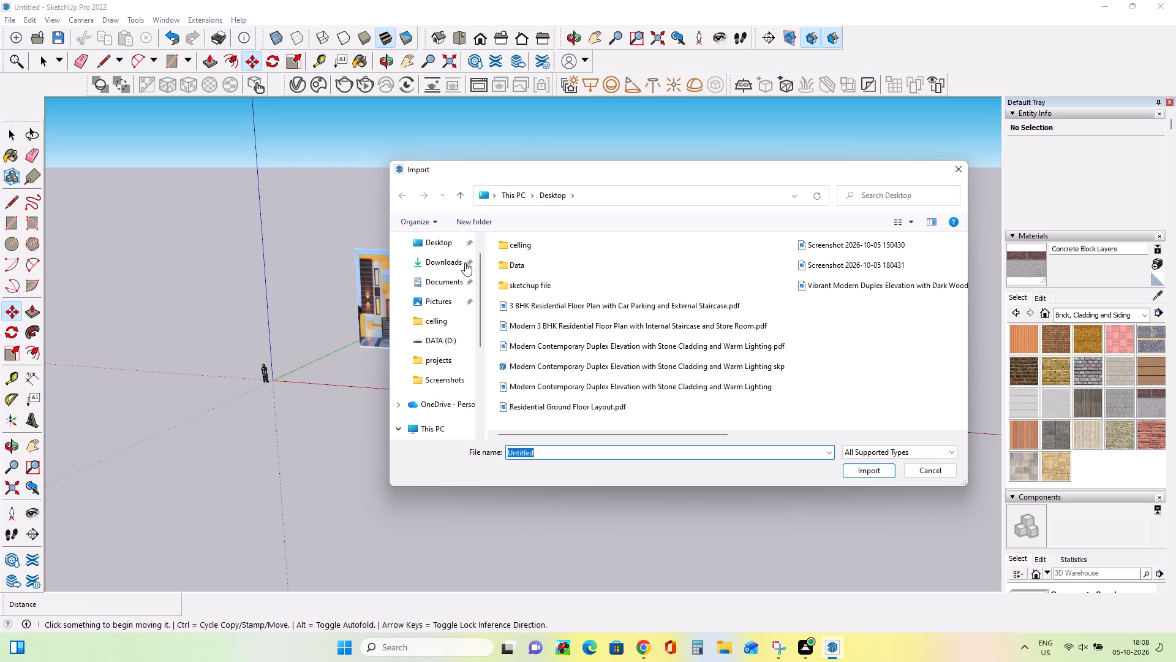
click(454, 250)
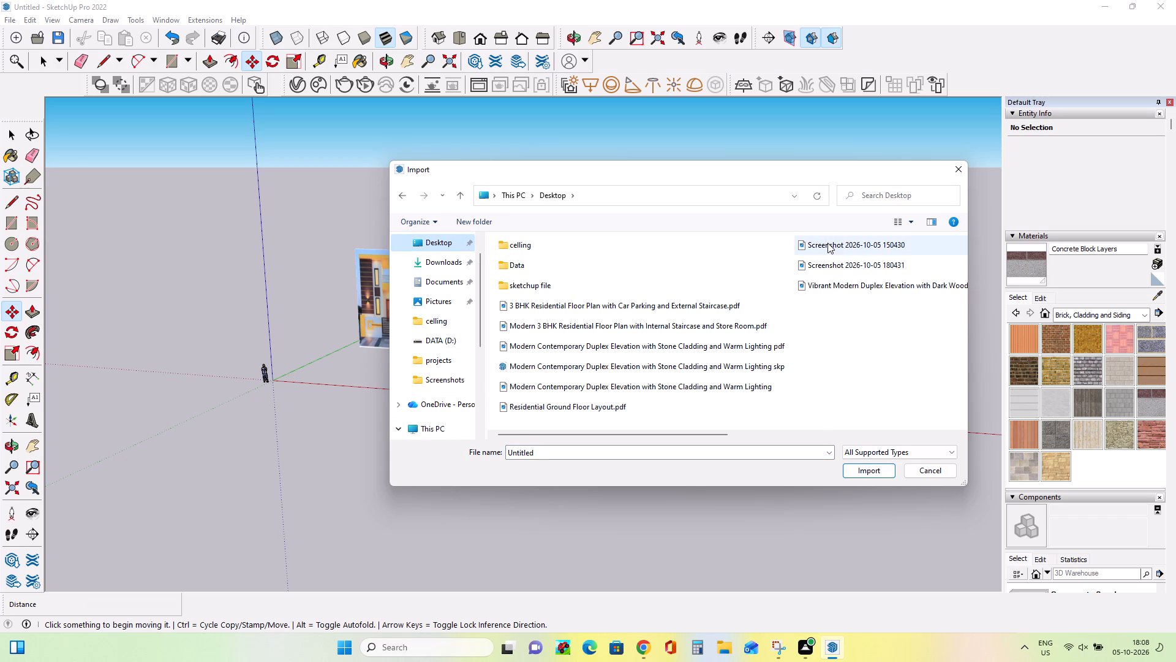
click(827, 243)
click(875, 520)
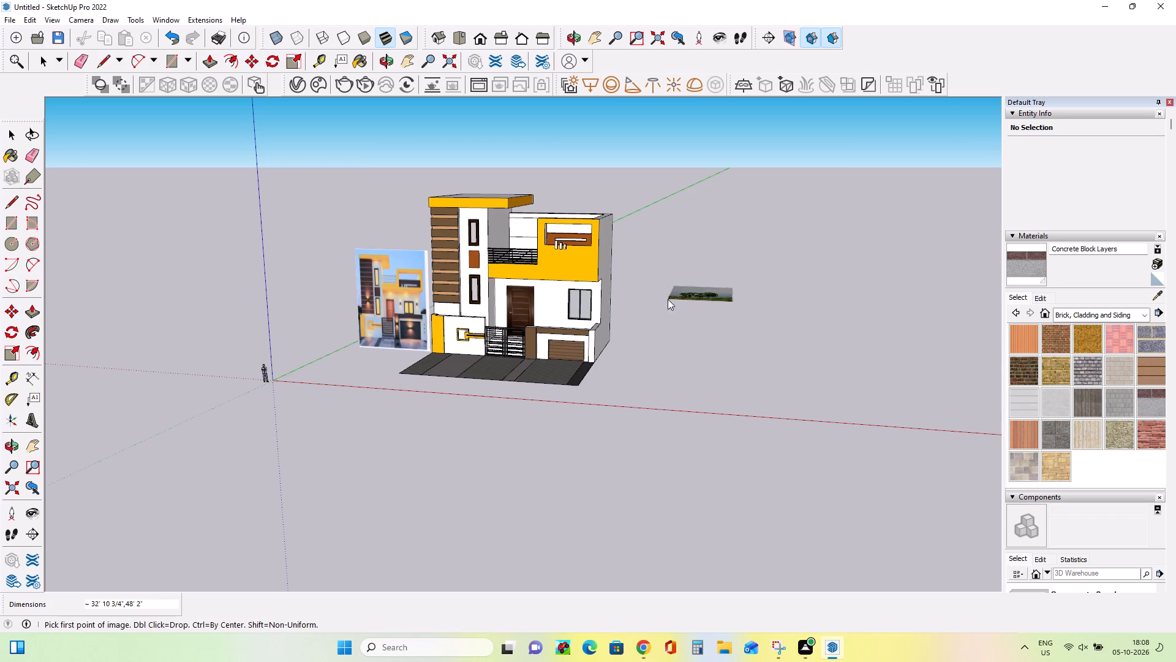
click(581, 208)
middle_drag(710, 280, 592, 280)
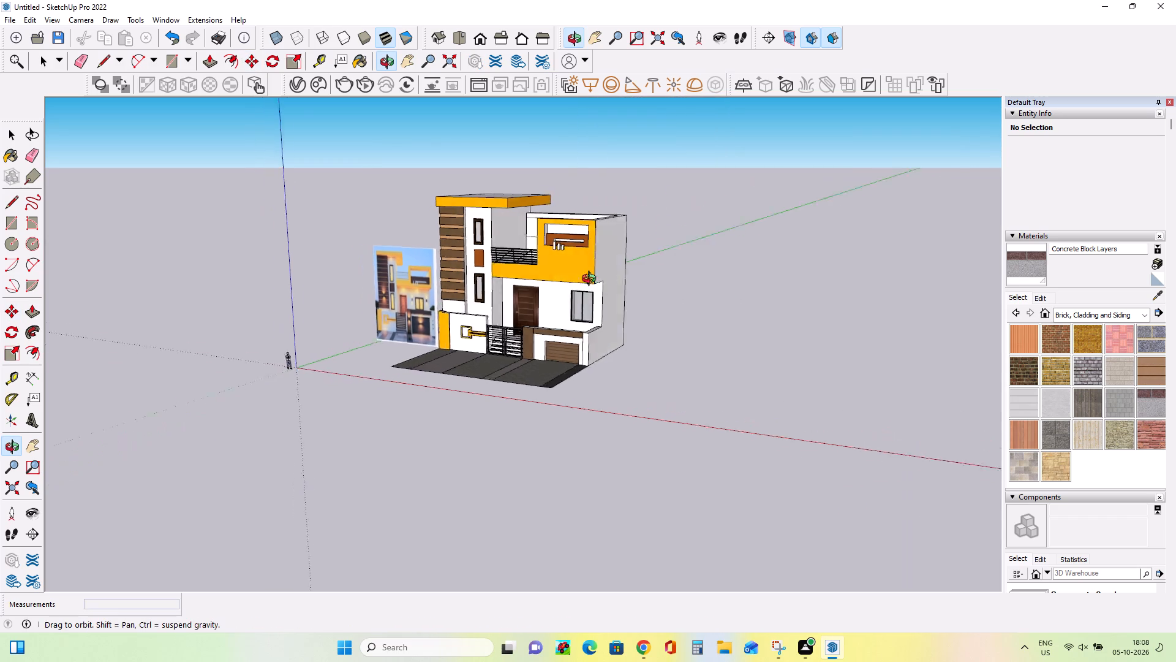
middle_drag(592, 280, 458, 279)
click(661, 268)
Move the imported tree image by its lower corner from in front of the house to behind the rear wall.
middle_drag(785, 273, 537, 223)
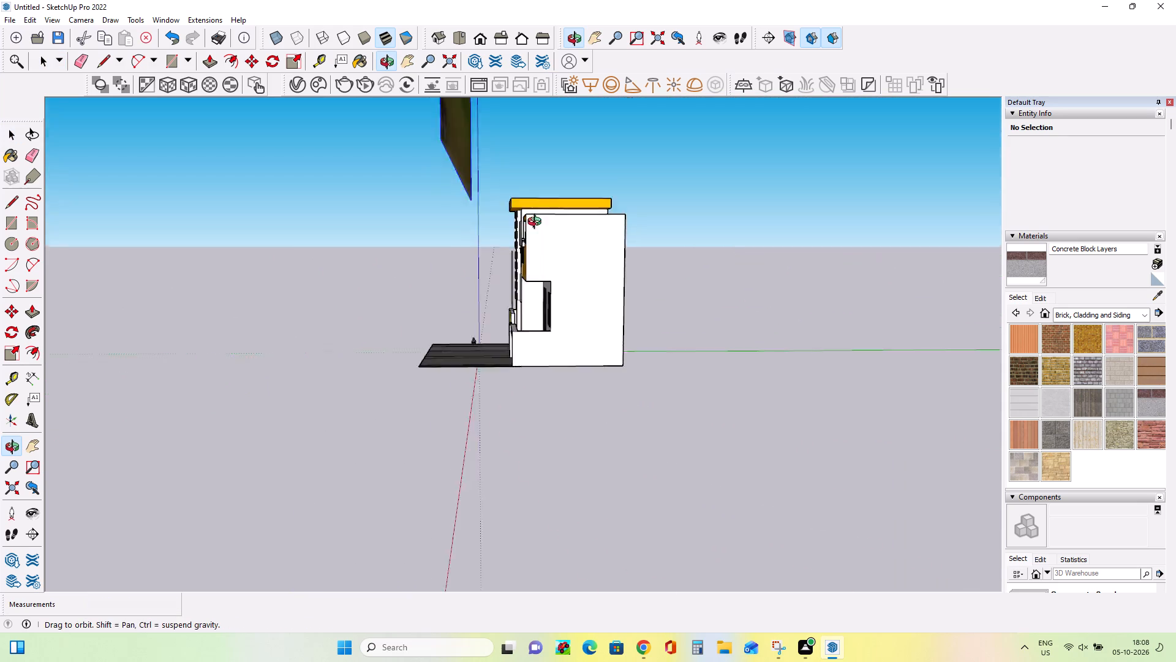
middle_drag(537, 223, 403, 299)
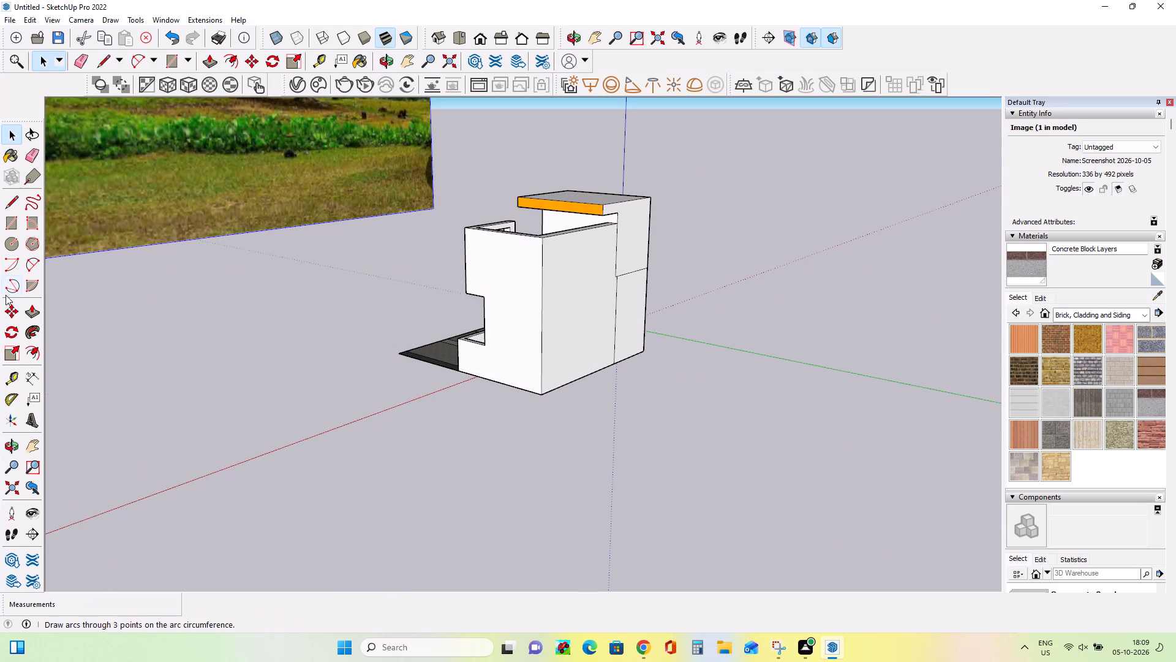
click(6, 301)
click(23, 313)
click(15, 315)
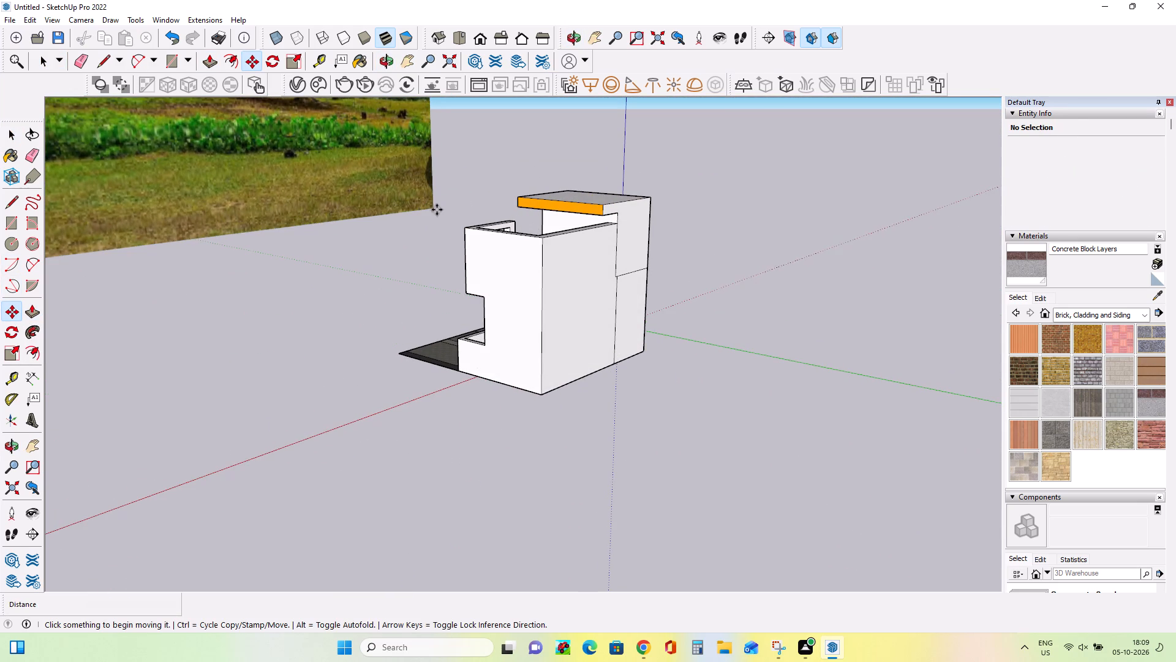
click(436, 210)
click(782, 274)
Lower the tree image by about 56 ft so its bottom edge sits near ground level behind the house.
scroll(679, 318, down, 9)
middle_drag(491, 373, 946, 332)
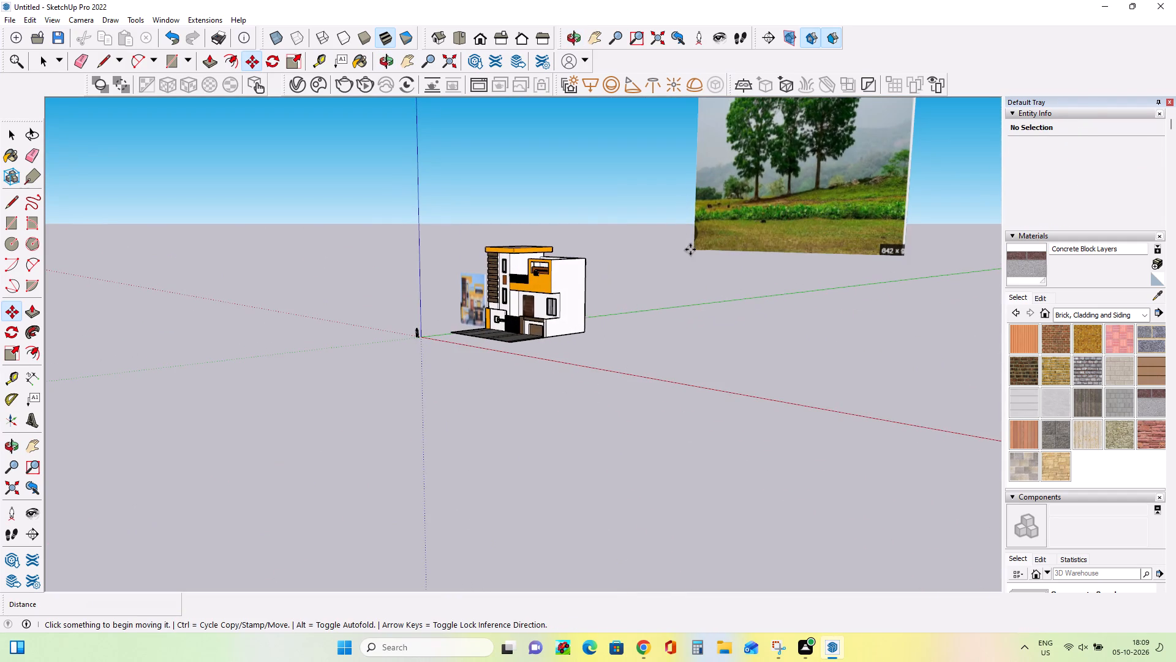
middle_drag(486, 314, 1124, 297)
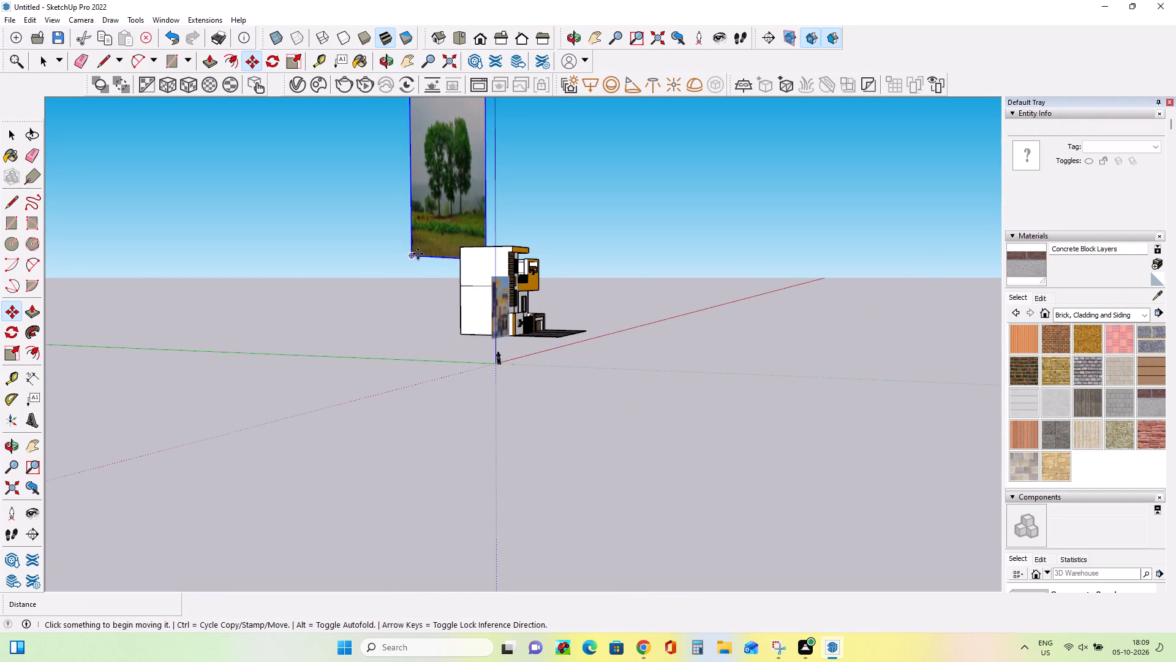
click(418, 254)
click(418, 338)
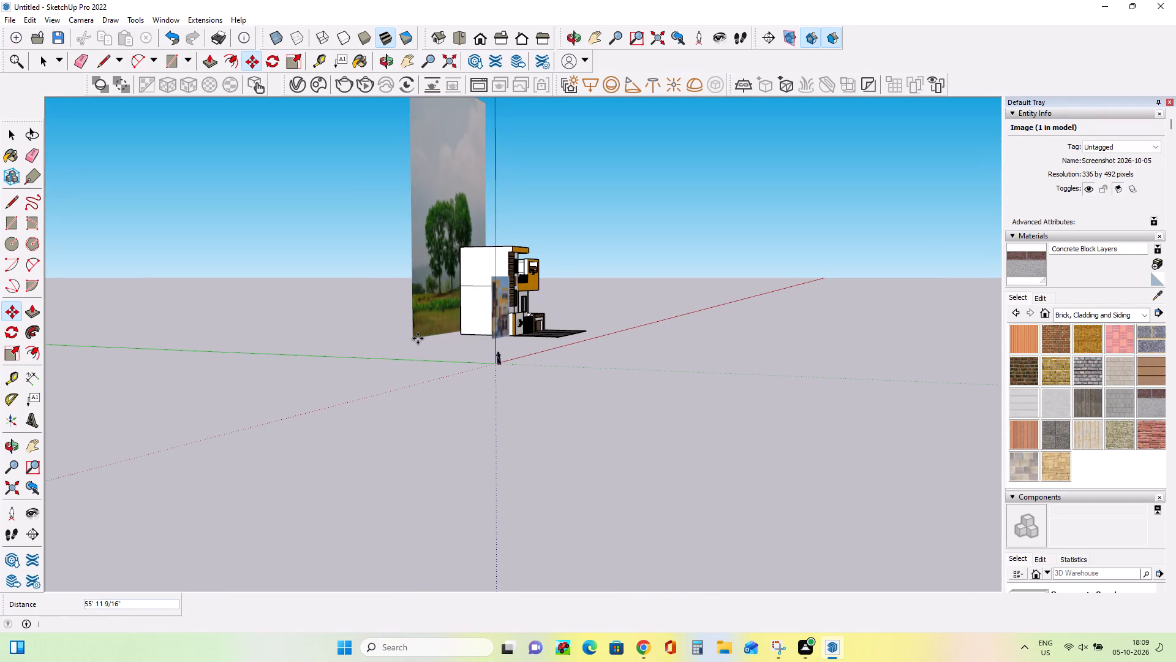
Shift the tree image twice along the red axis, first about 61 ft, so it extends past both sides of the house.
middle_drag(553, 309, 327, 336)
middle_drag(576, 261, 698, 280)
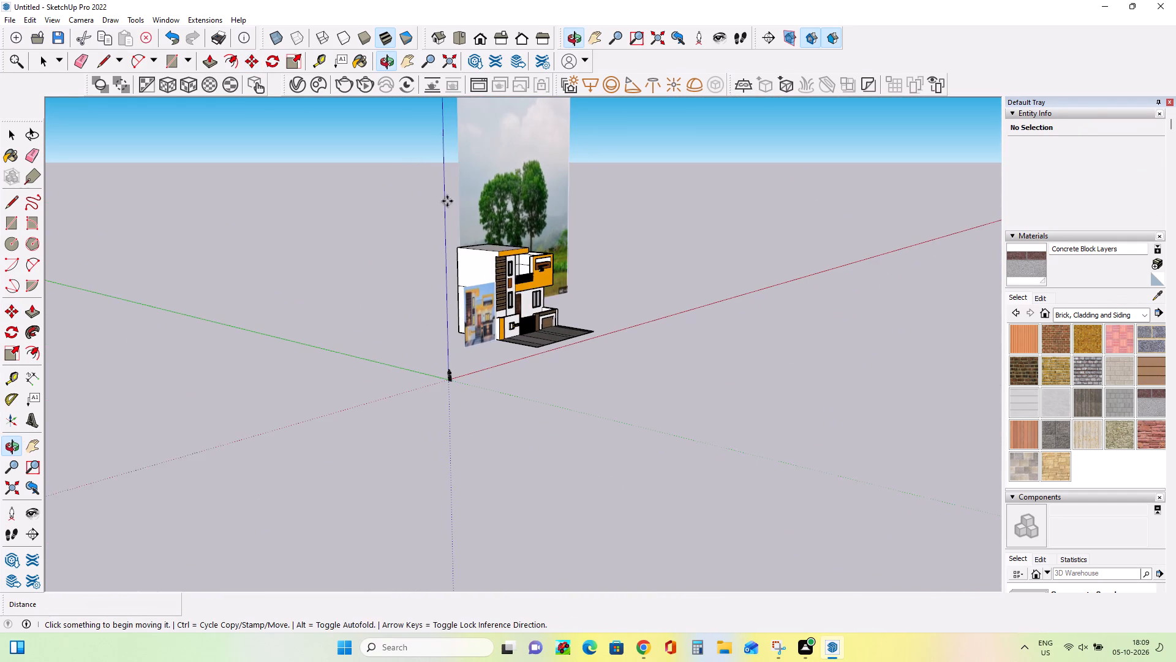
click(459, 205)
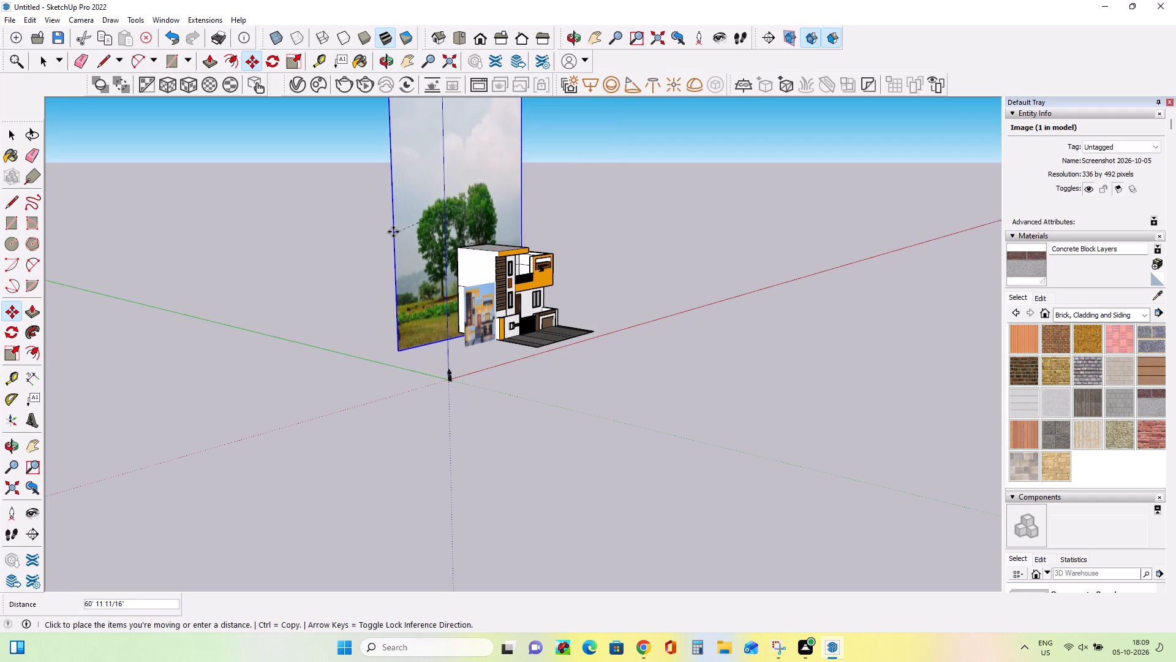
click(393, 232)
middle_drag(540, 247, 367, 273)
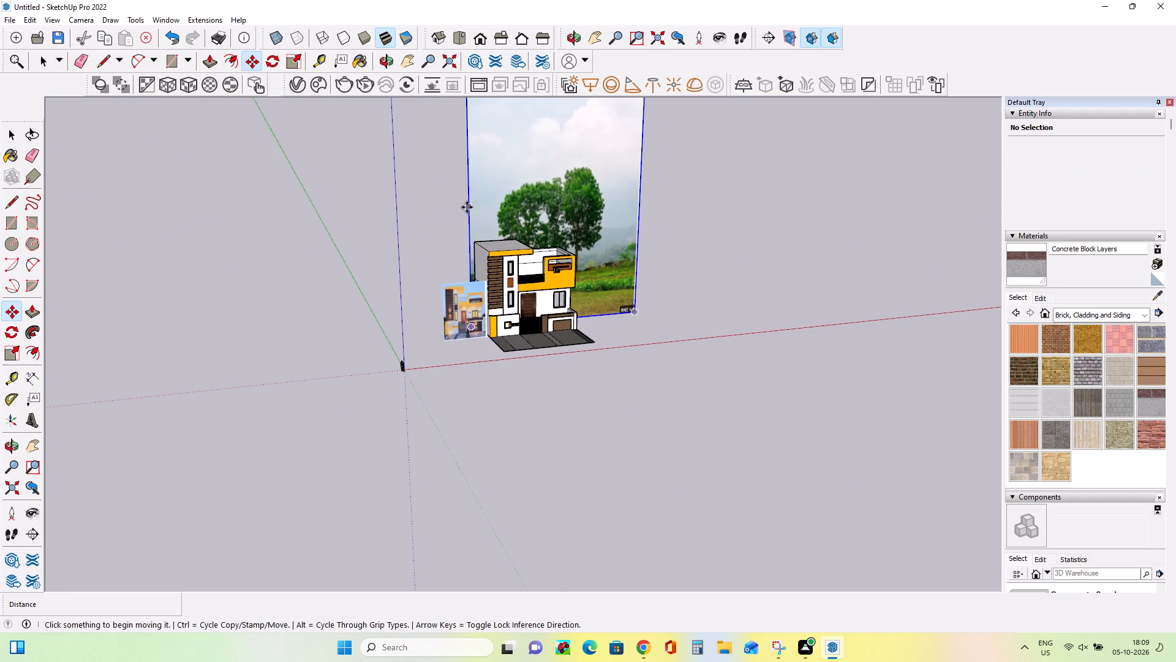
click(467, 207)
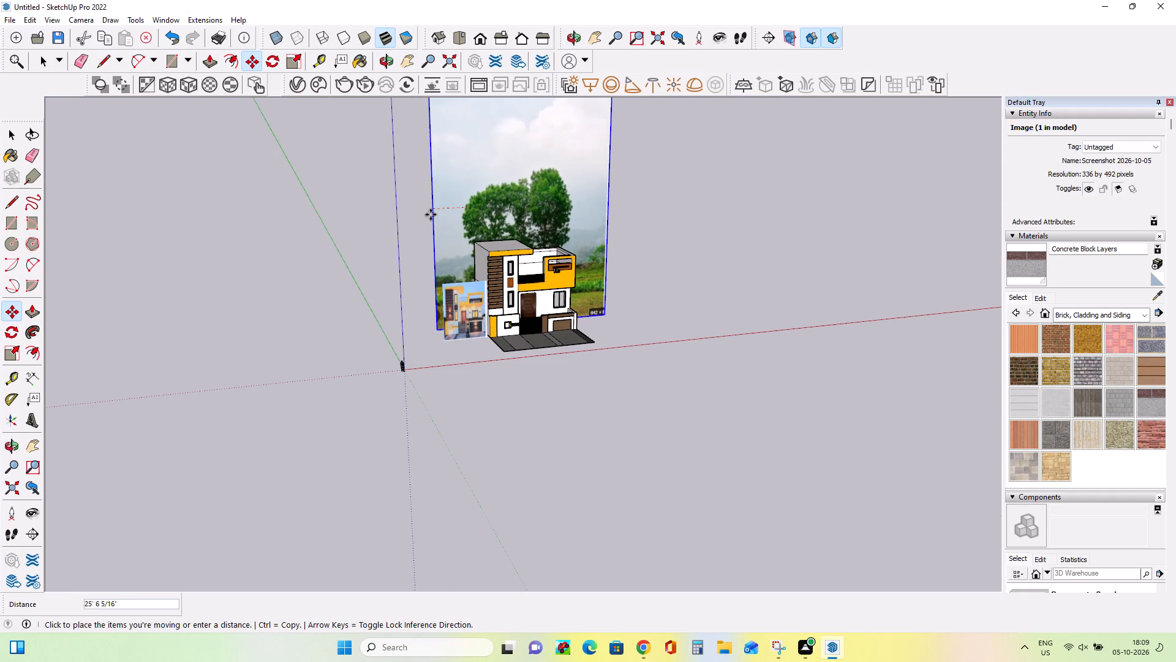
click(424, 218)
Stretch the tree image along the red axis by a factor of 3.00, extending it past the staircase-tower side.
middle_drag(543, 188, 392, 207)
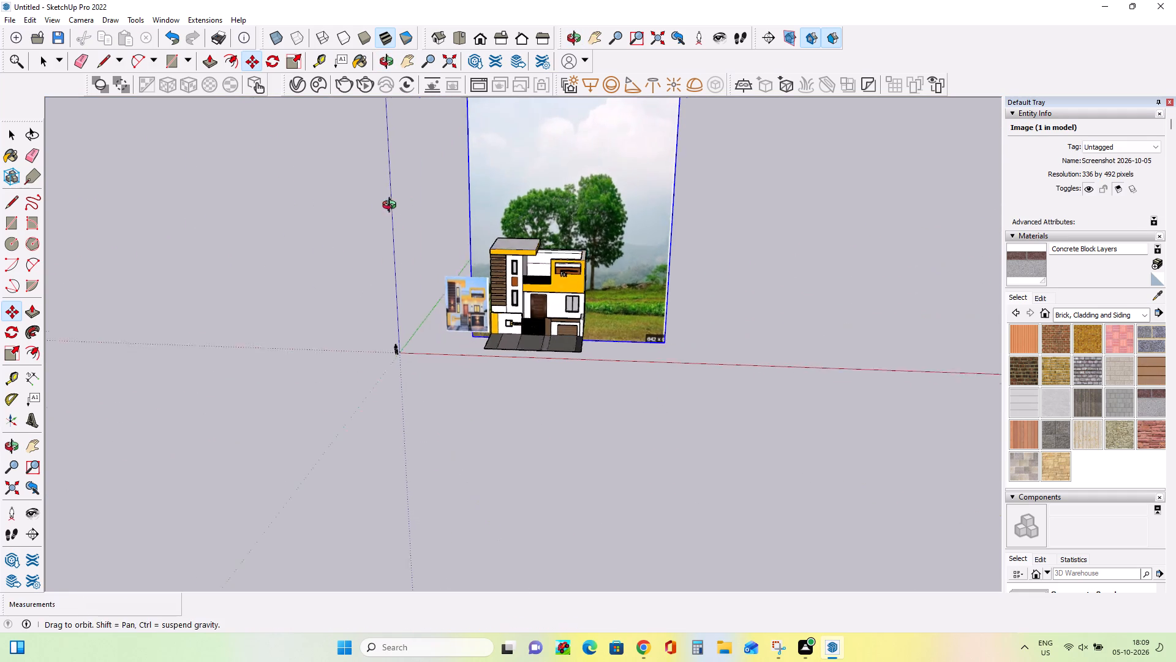
middle_drag(392, 207, 380, 210)
middle_drag(586, 211, 383, 233)
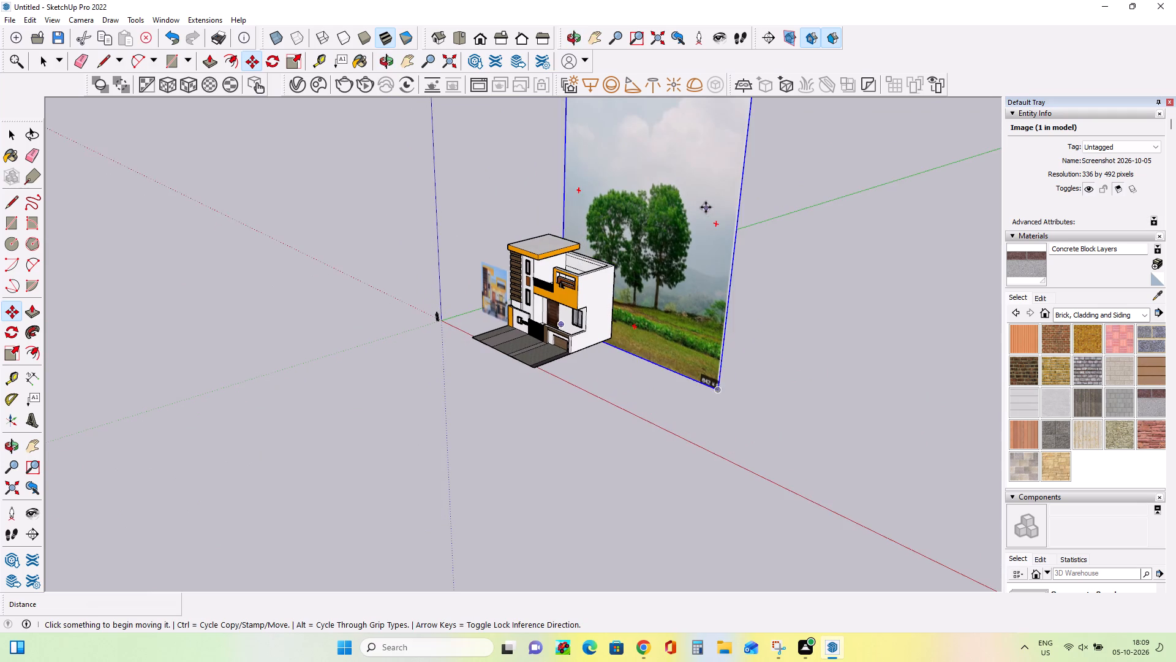
scroll(706, 207, up, 3)
middle_drag(657, 231, 945, 146)
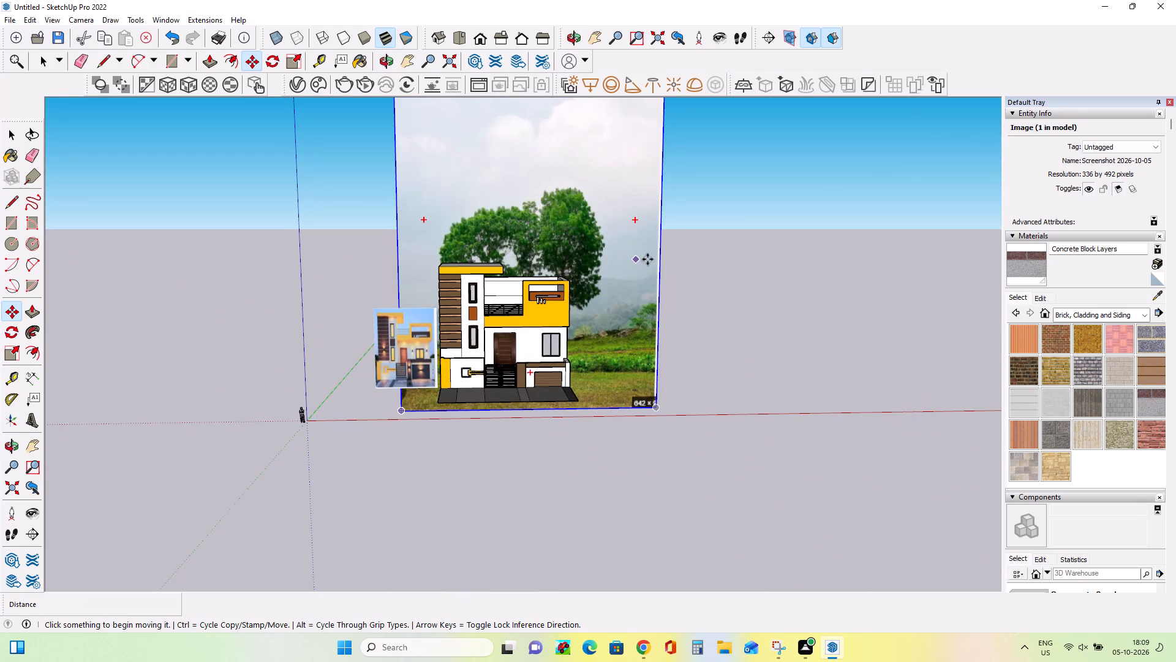
click(10, 355)
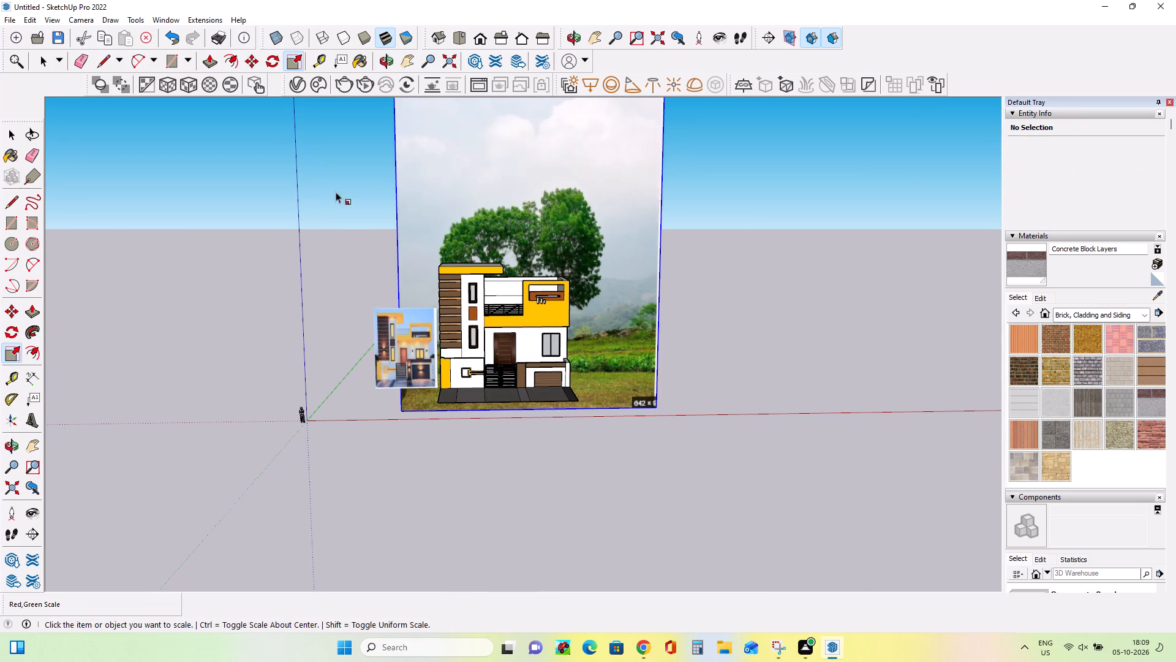
scroll(346, 224, down, 8)
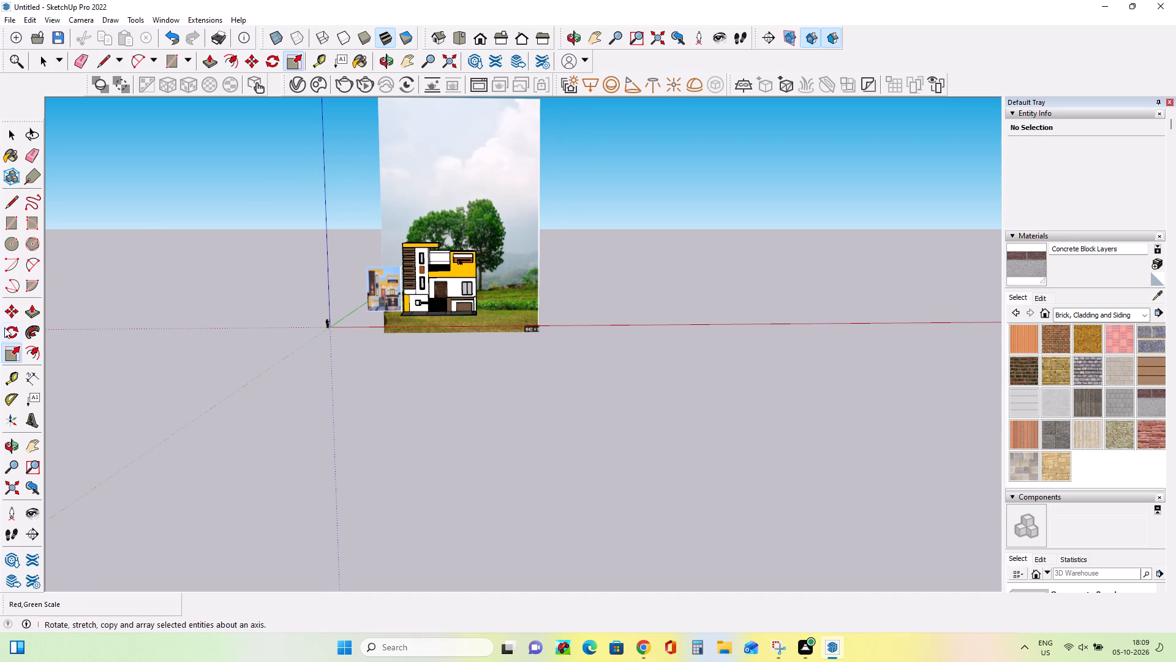
click(10, 355)
click(381, 160)
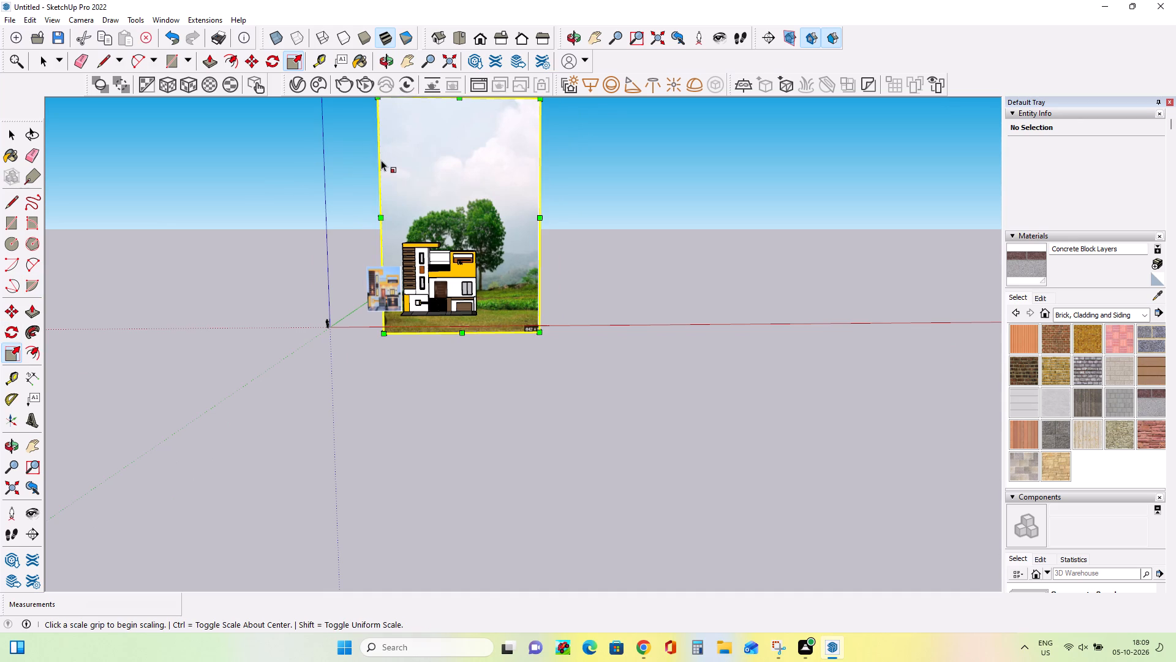
click(383, 218)
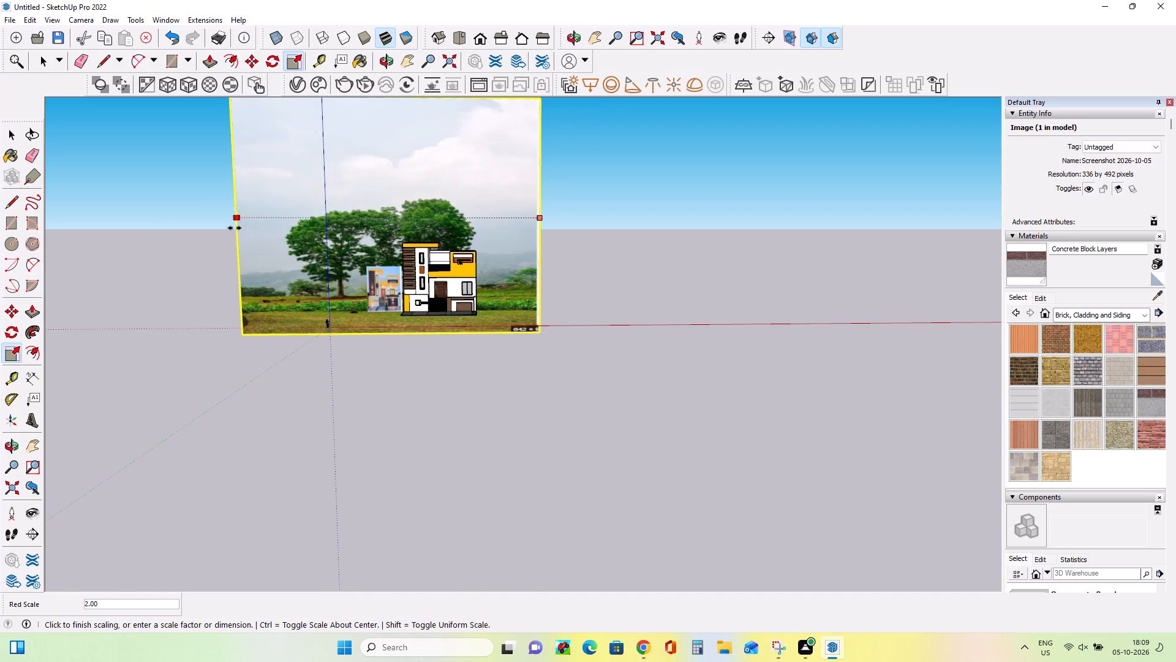
click(46, 227)
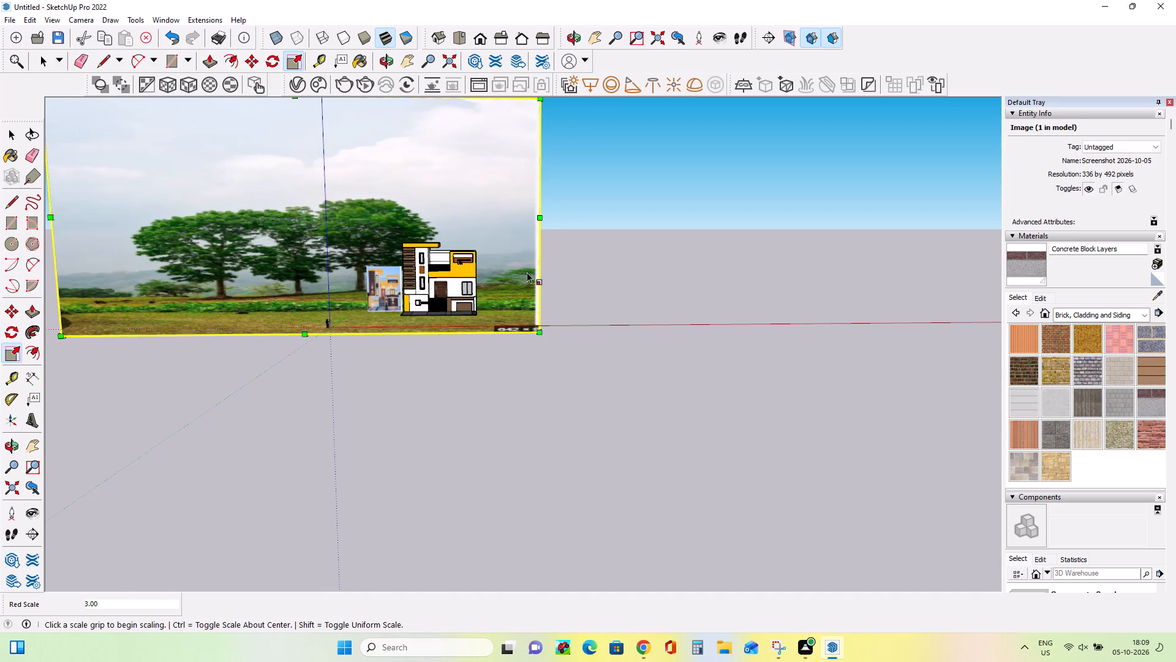
Delete the reference photo standing beside the house, keeping the tree backdrop.
scroll(531, 270, up, 8)
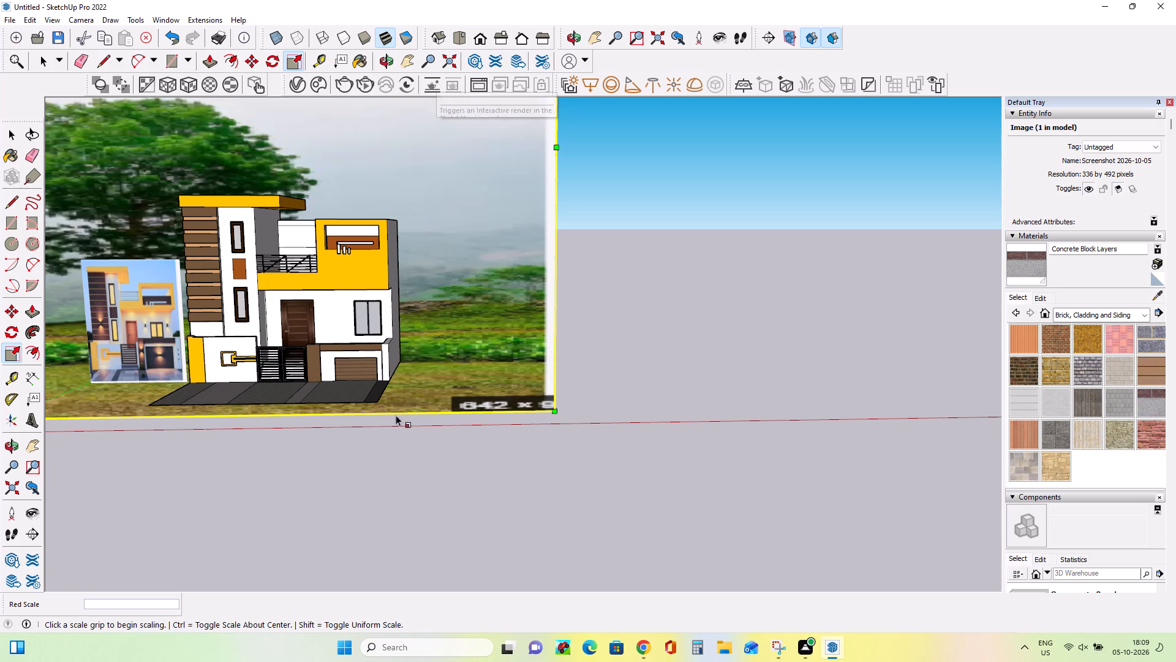
middle_drag(145, 360, 263, 378)
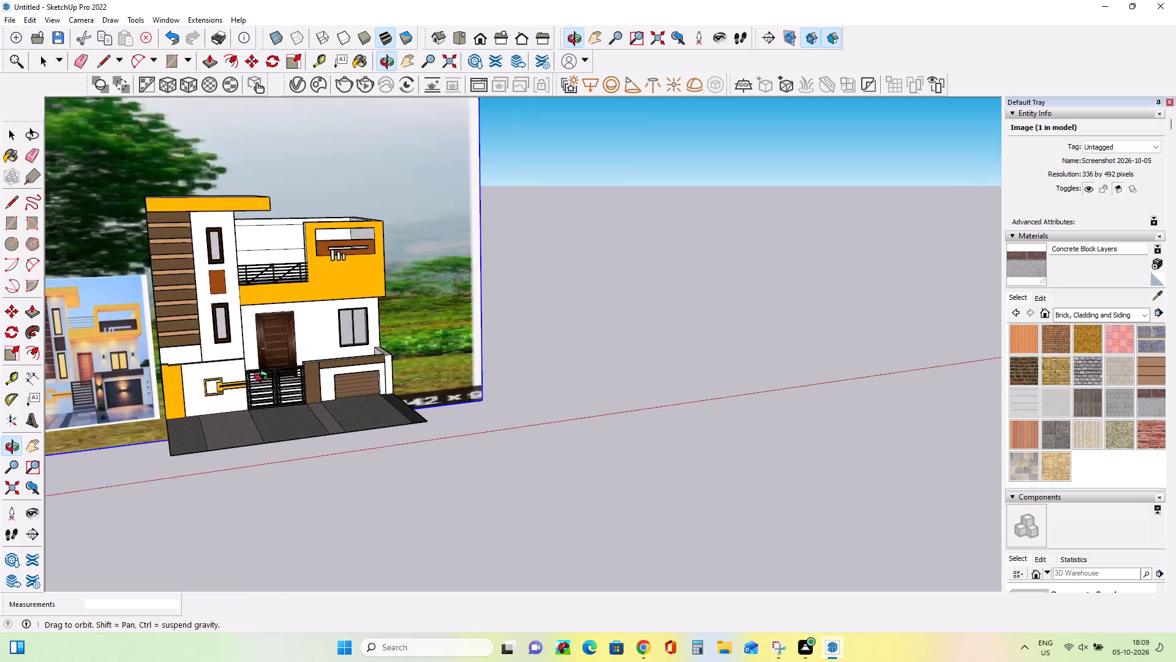
middle_drag(263, 378, 194, 401)
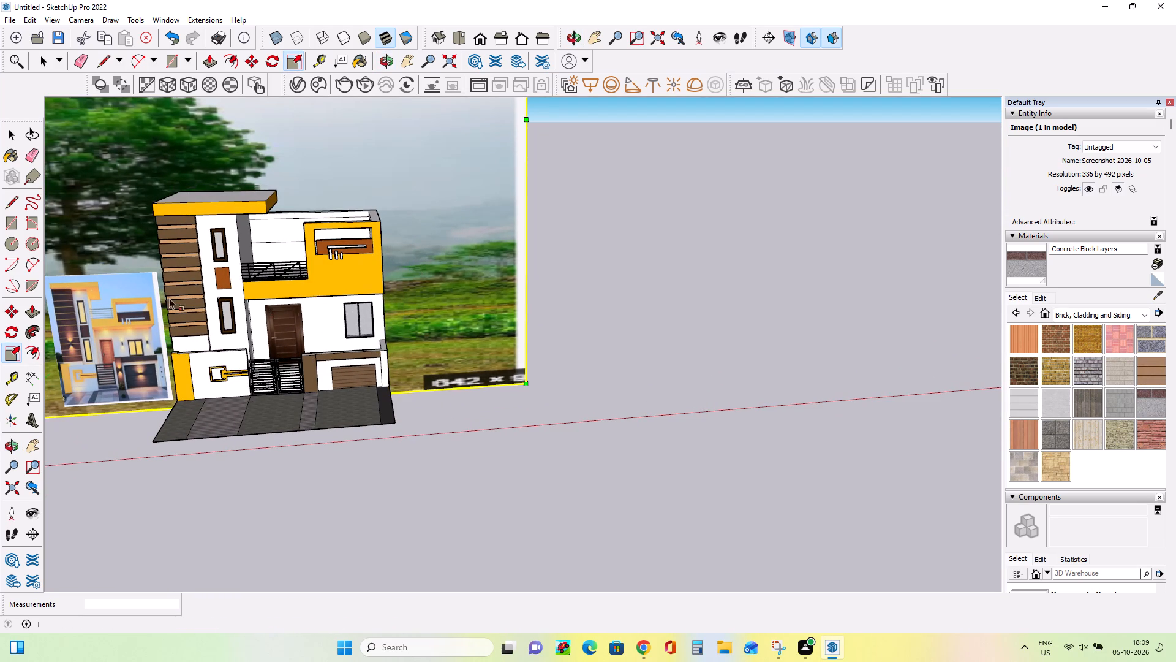
click(34, 451)
drag(254, 307, 414, 368)
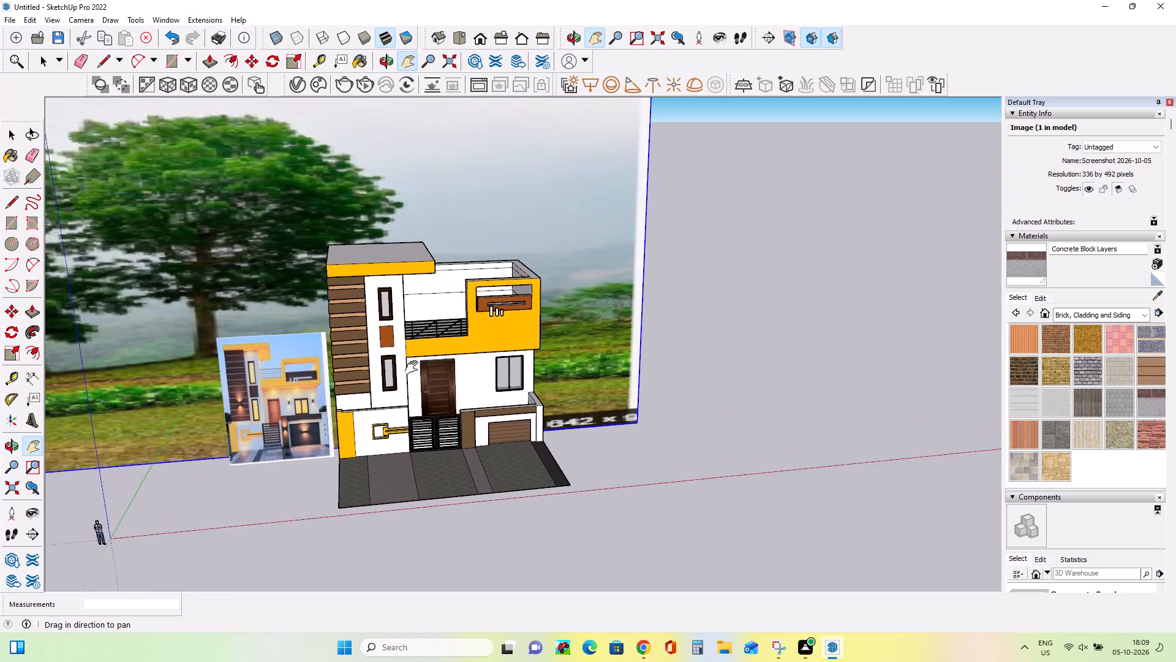
drag(414, 368, 420, 383)
middle_drag(452, 409, 445, 327)
scroll(543, 360, up, 2)
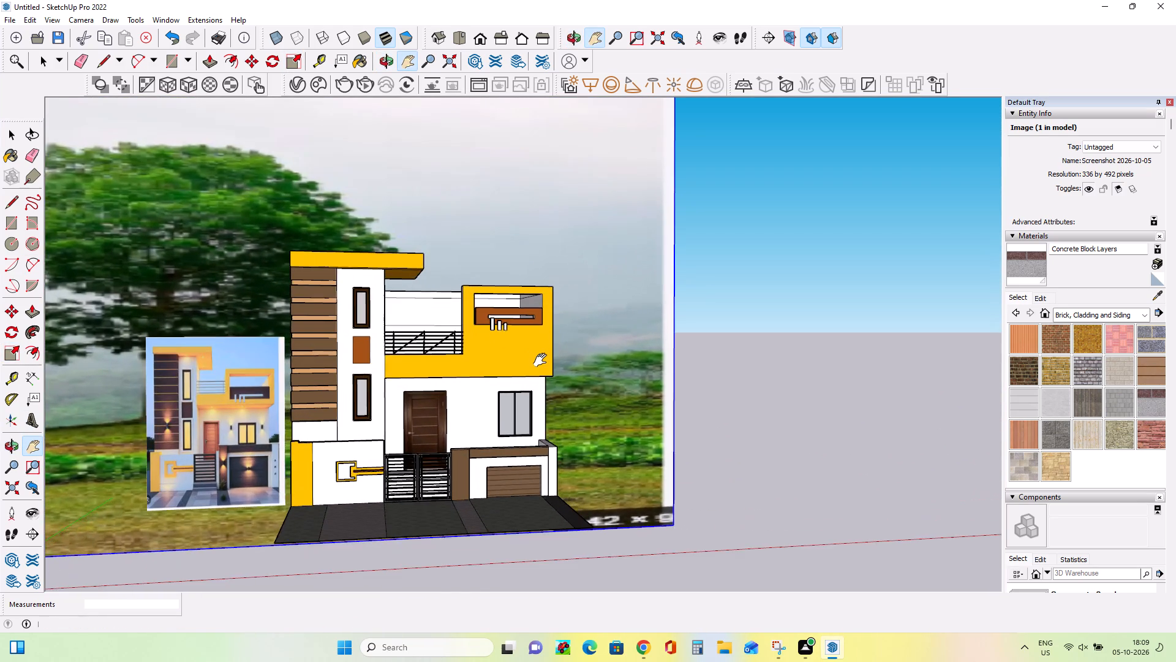
scroll(553, 366, up, 1)
click(5, 137)
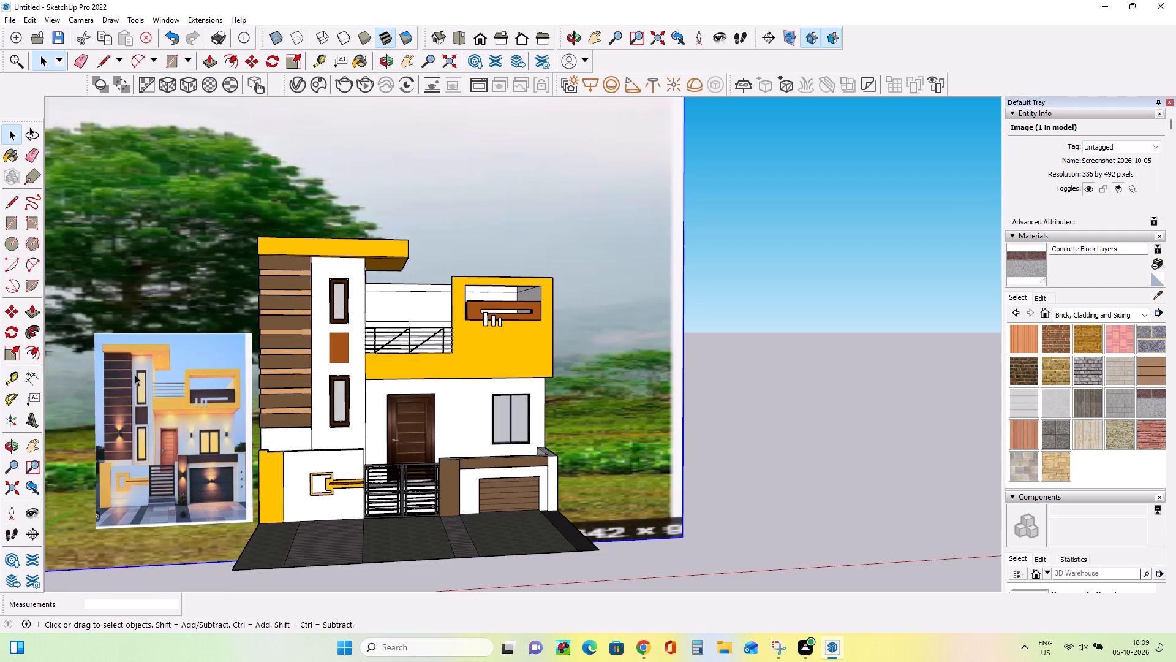
click(165, 408)
key(Delete)
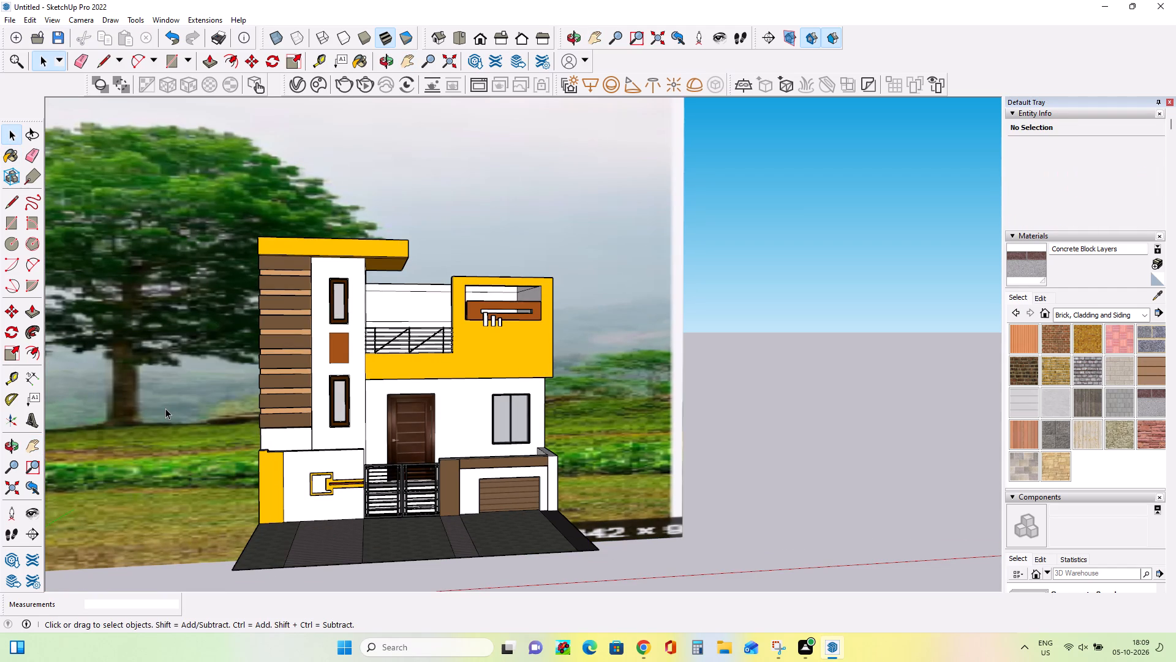
Run a V-Ray test render of the front elevation with the backdrop, inspect it enlarged, and close the frame buffer.
middle_drag(503, 441, 494, 448)
middle_drag(625, 422, 614, 427)
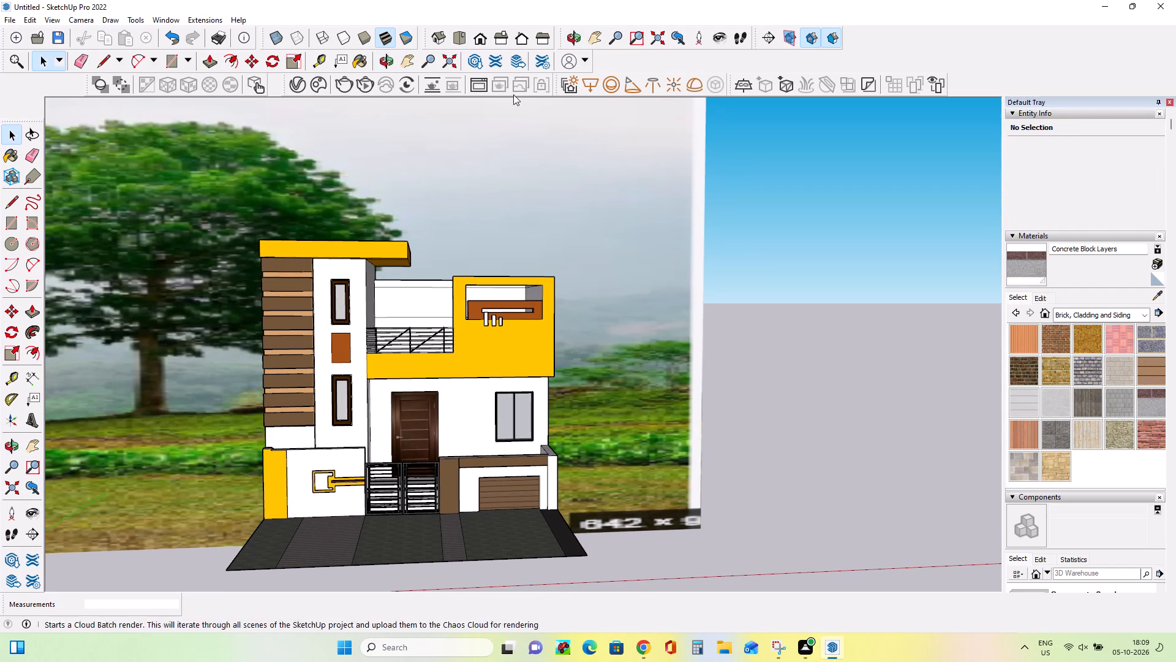
click(347, 75)
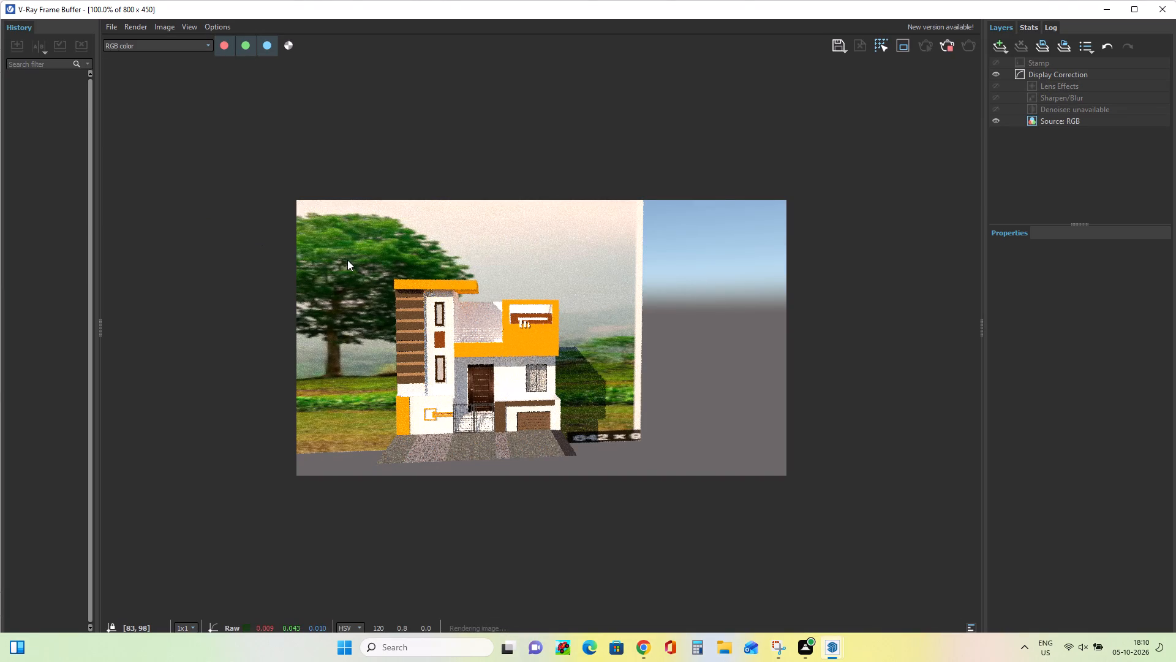
ctrl+scroll(347, 260, up, 1)
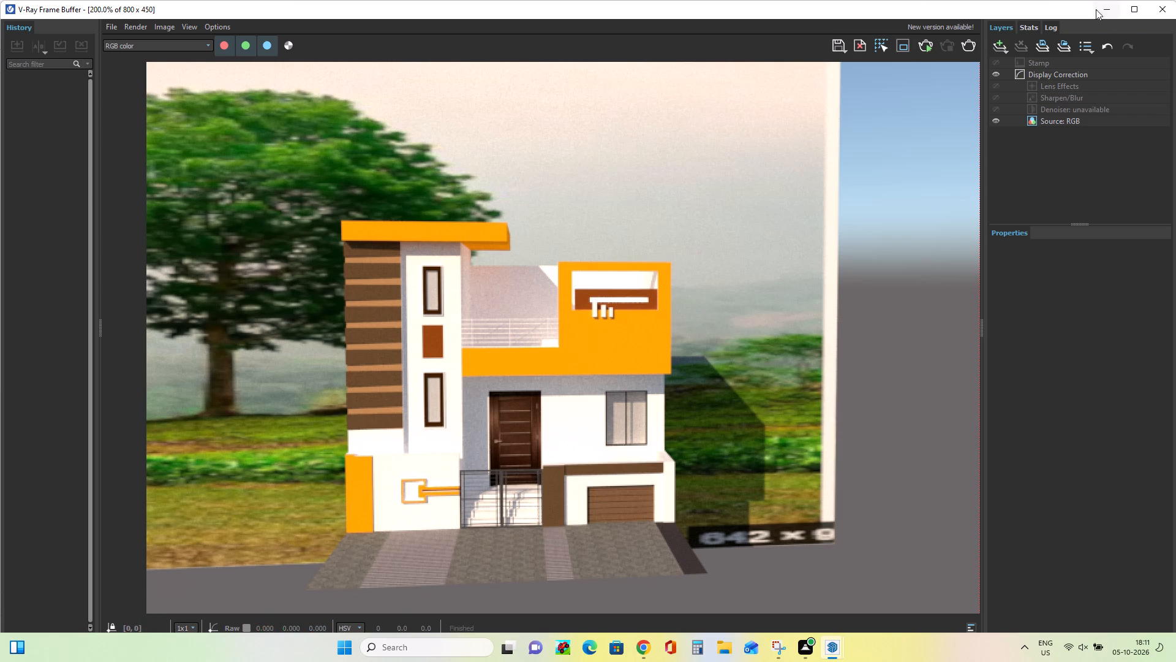
click(1172, 7)
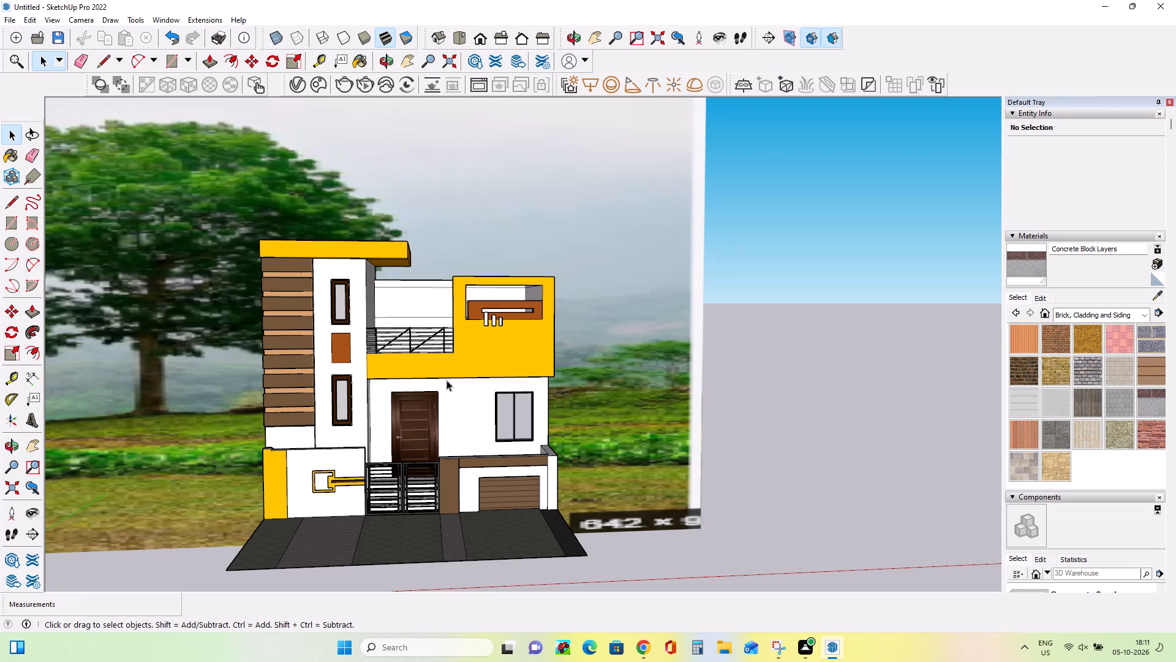
Reframe the front elevation closer and from a lower angle, and start another V-Ray render.
click(30, 447)
drag(199, 405, 243, 420)
scroll(489, 413, up, 2)
middle_drag(489, 411, 486, 384)
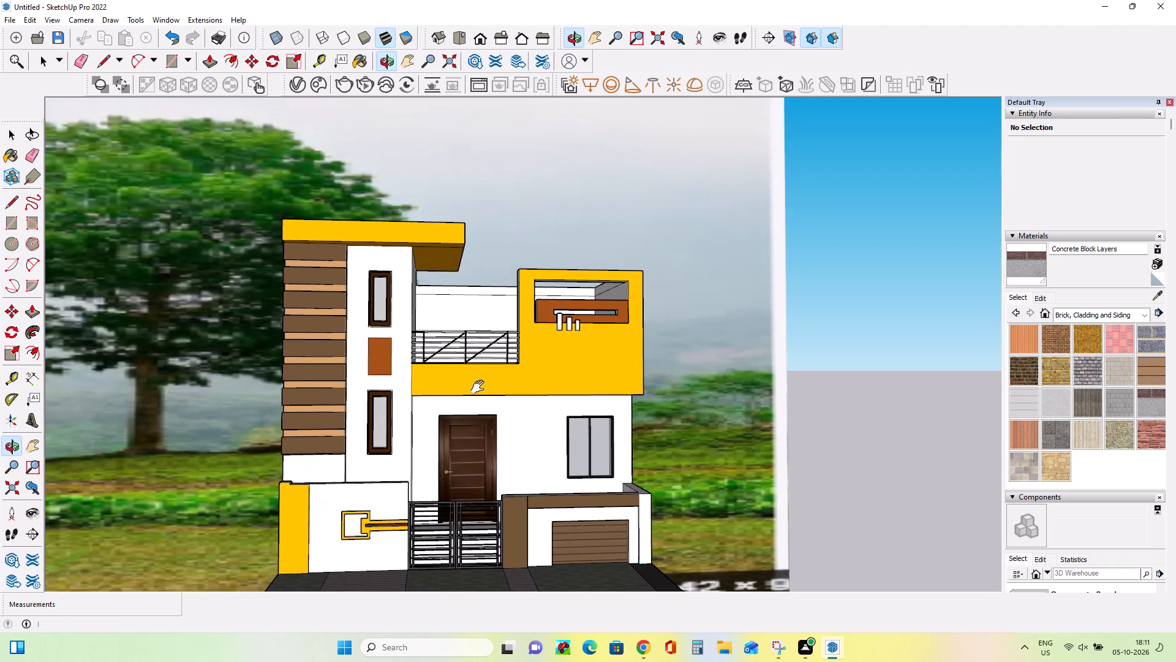
drag(467, 404, 480, 378)
click(480, 378)
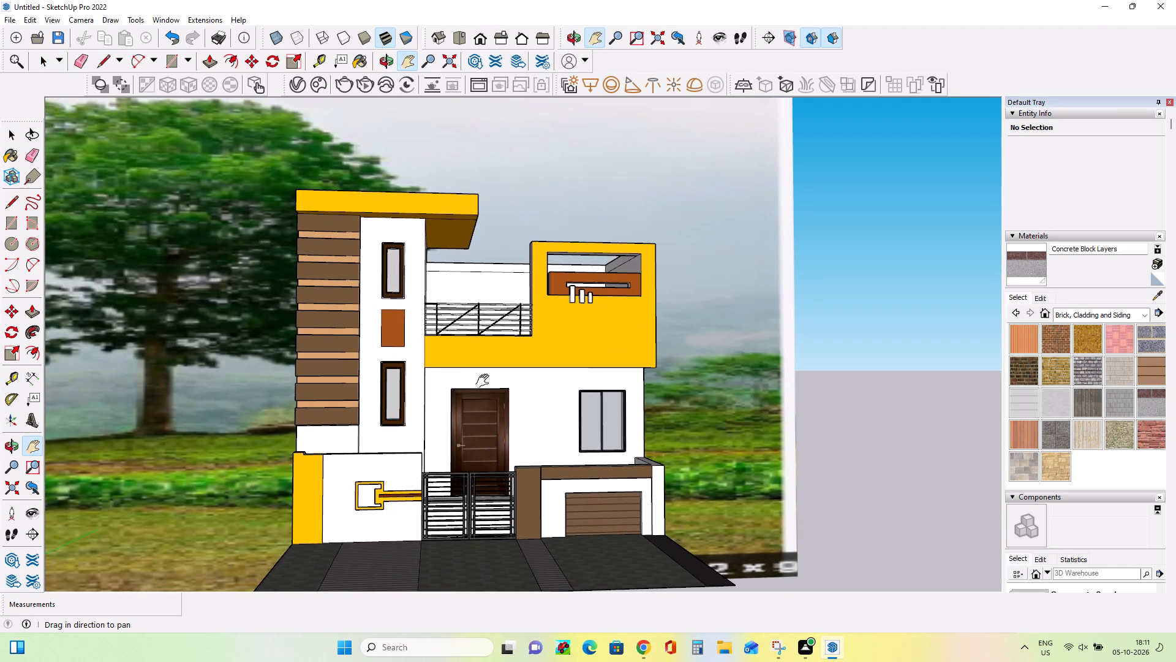
click(336, 86)
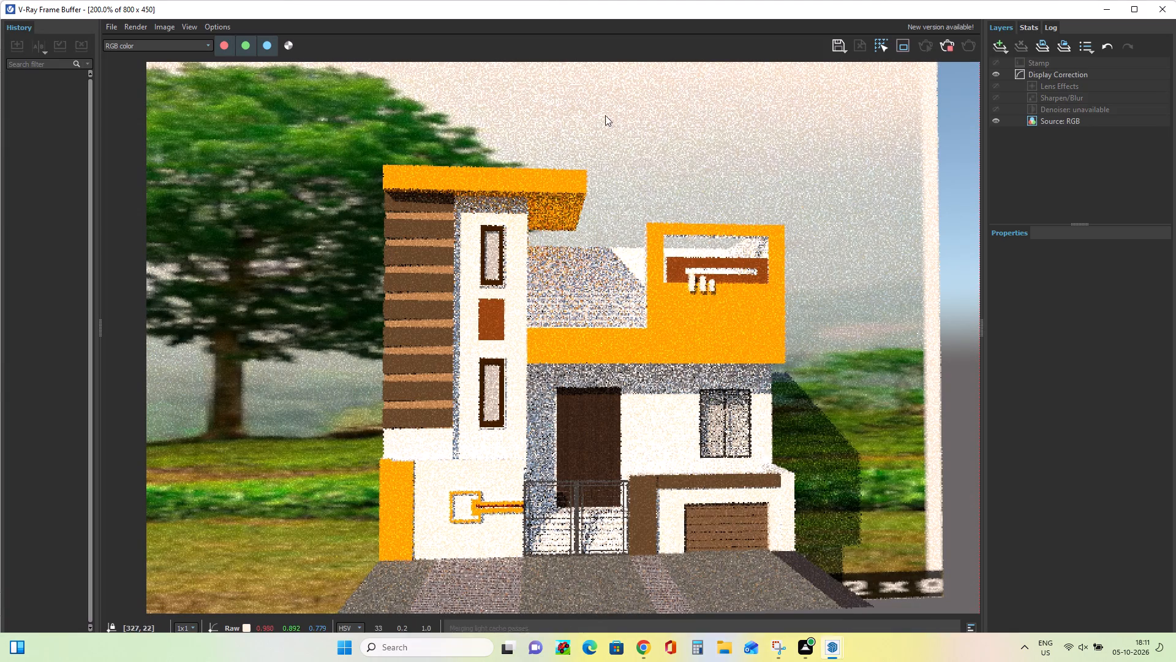
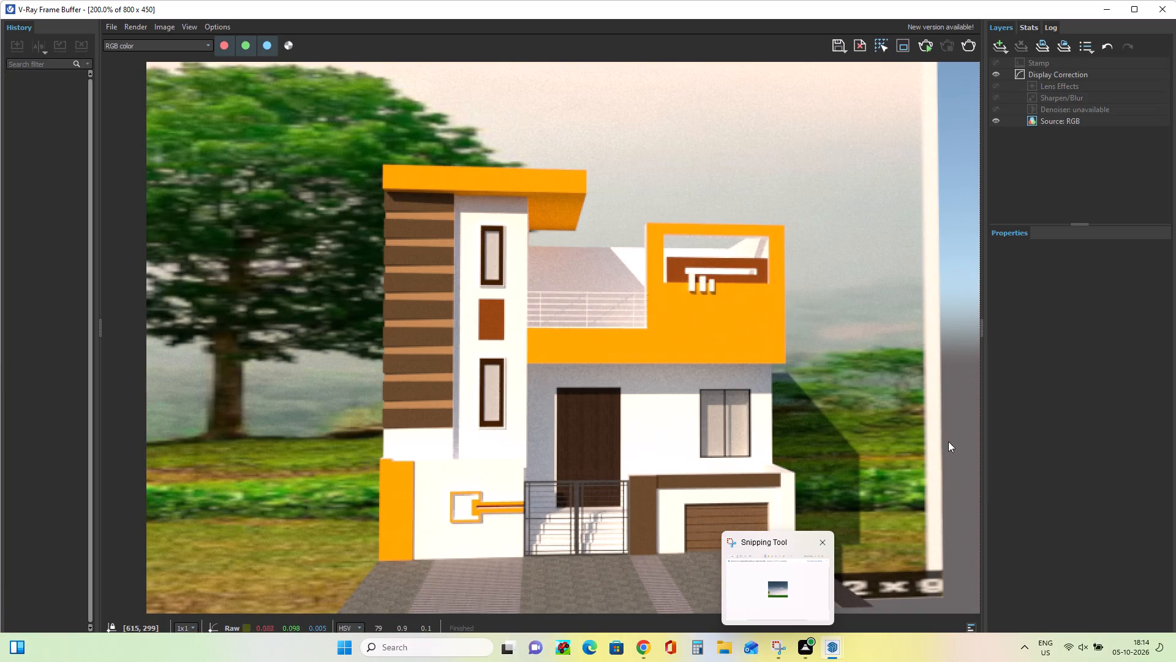
Switch to Snipping Tool and capture a rectangular snip of the rendered house, from the tree and sky down past the driveway.
click(784, 647)
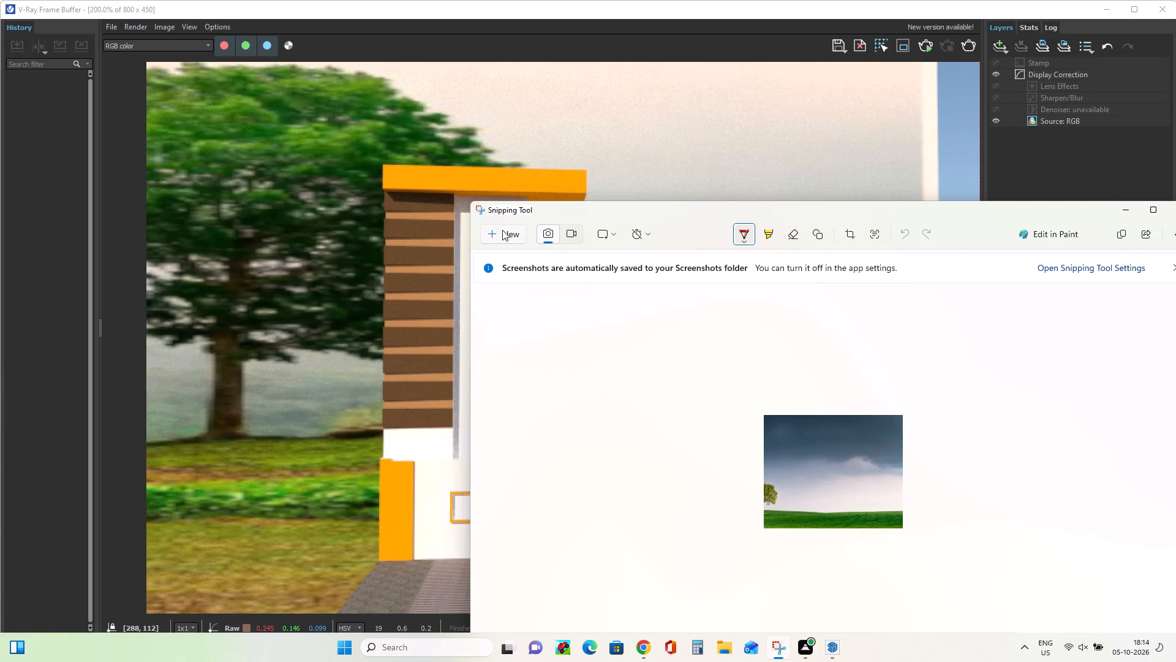
click(503, 231)
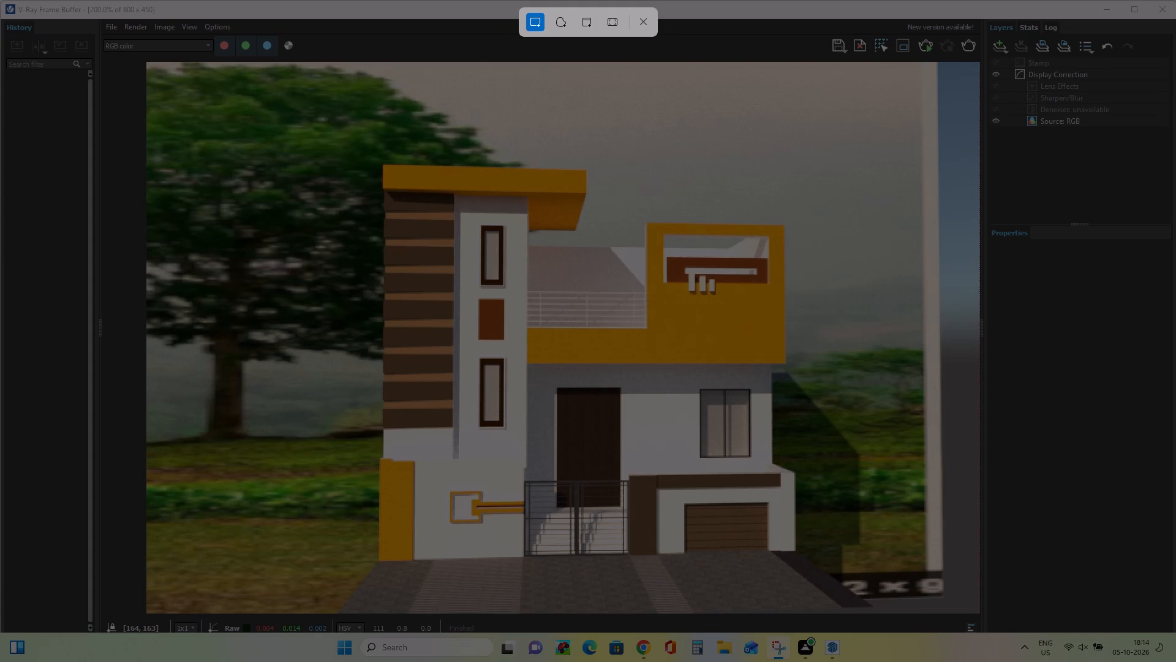
drag(306, 67, 647, 333)
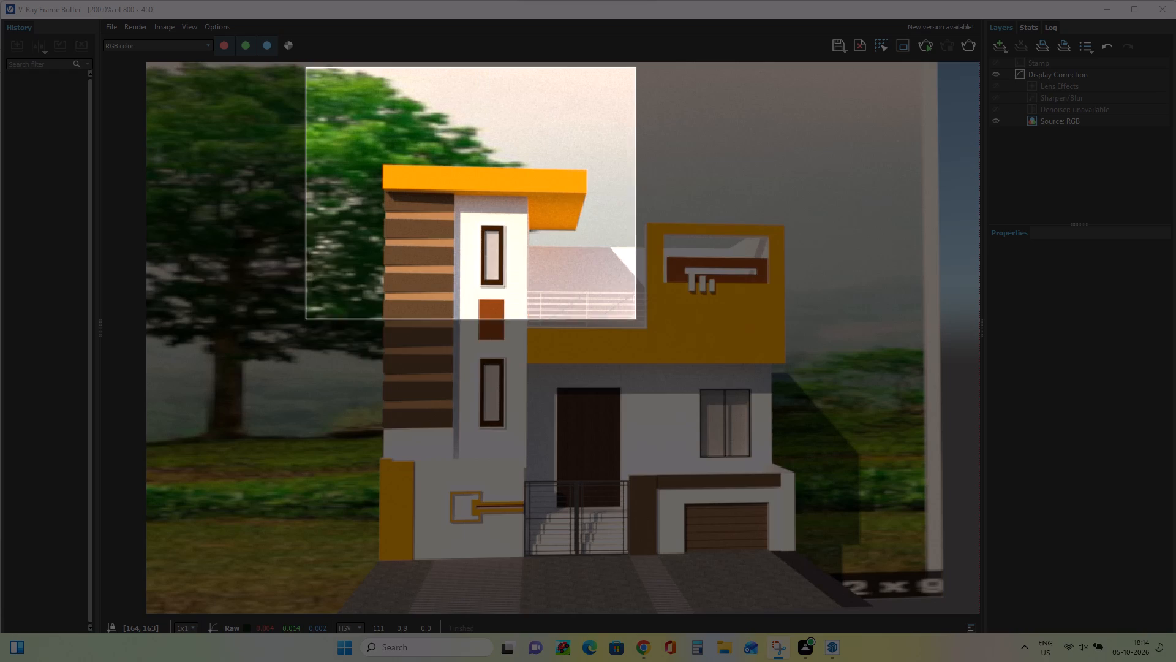
drag(647, 333, 828, 607)
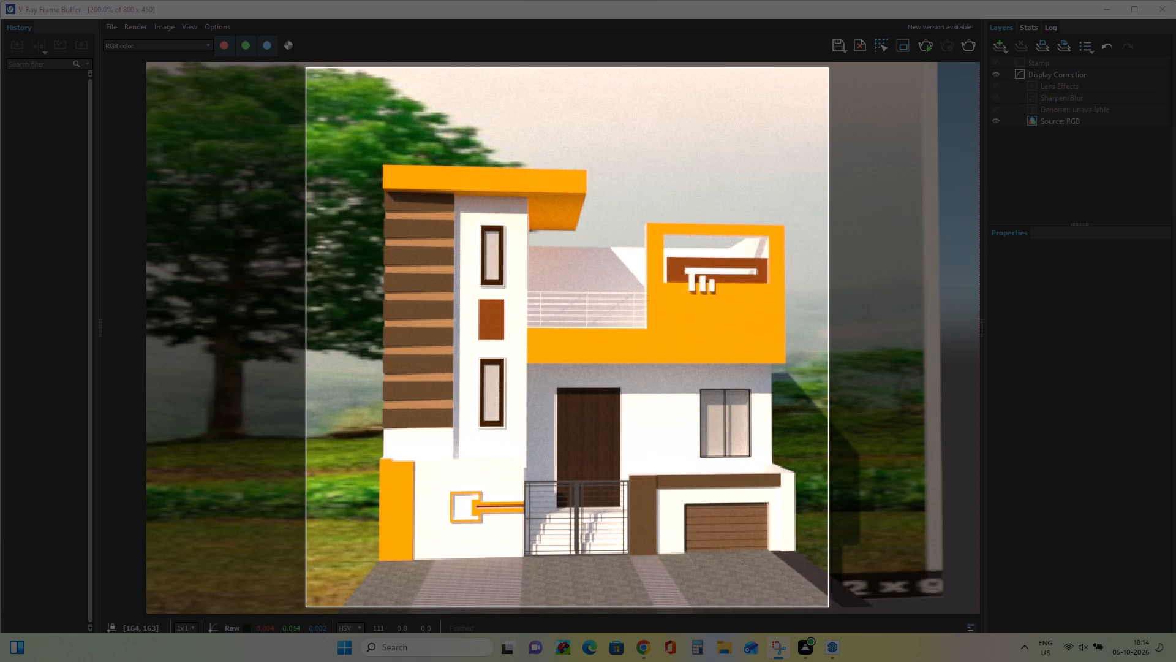
drag(828, 607, 935, 661)
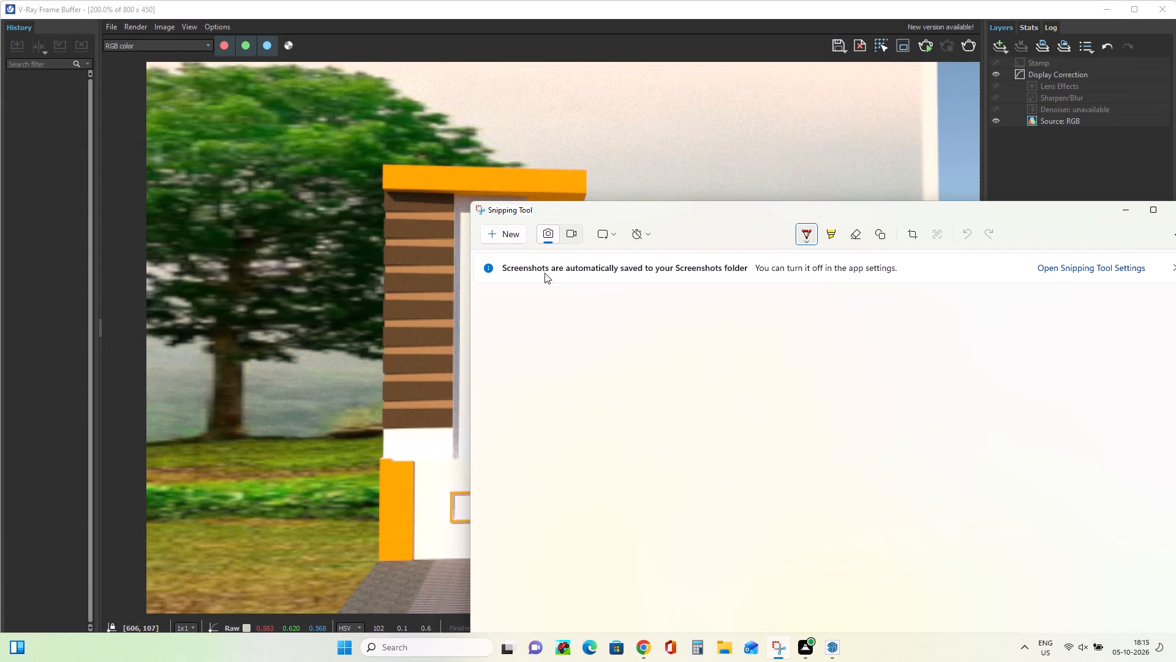
Crop the bottom of the snip to just below the house front, removing the taskbar and status bar strip.
drag(777, 214, 635, 102)
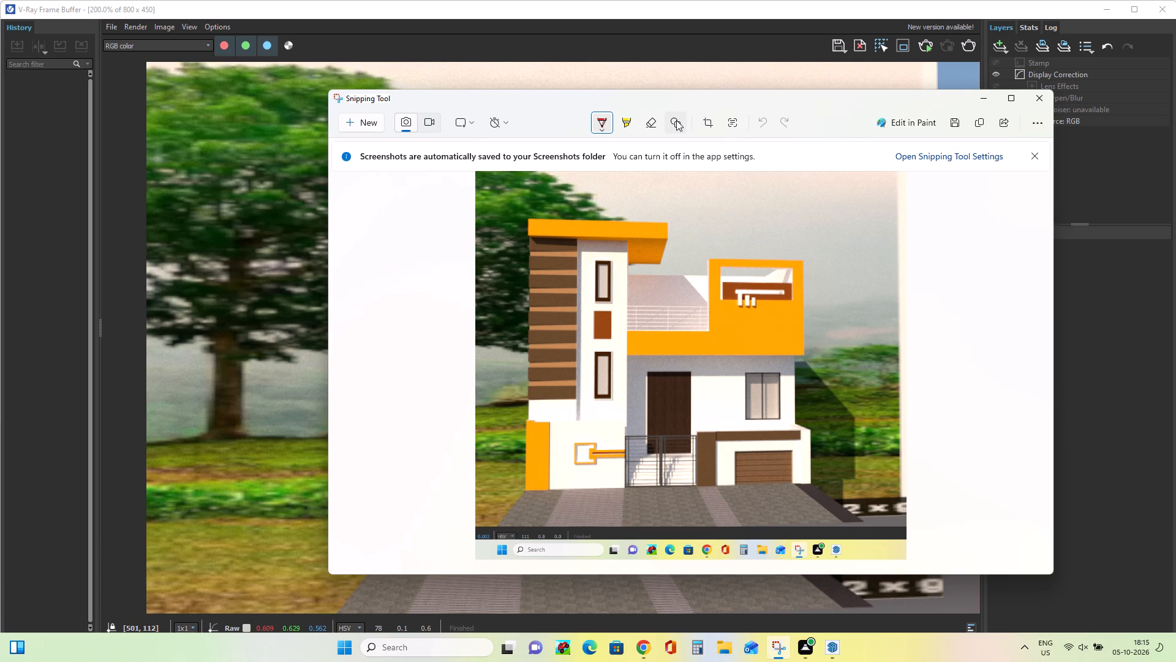
click(676, 120)
click(705, 124)
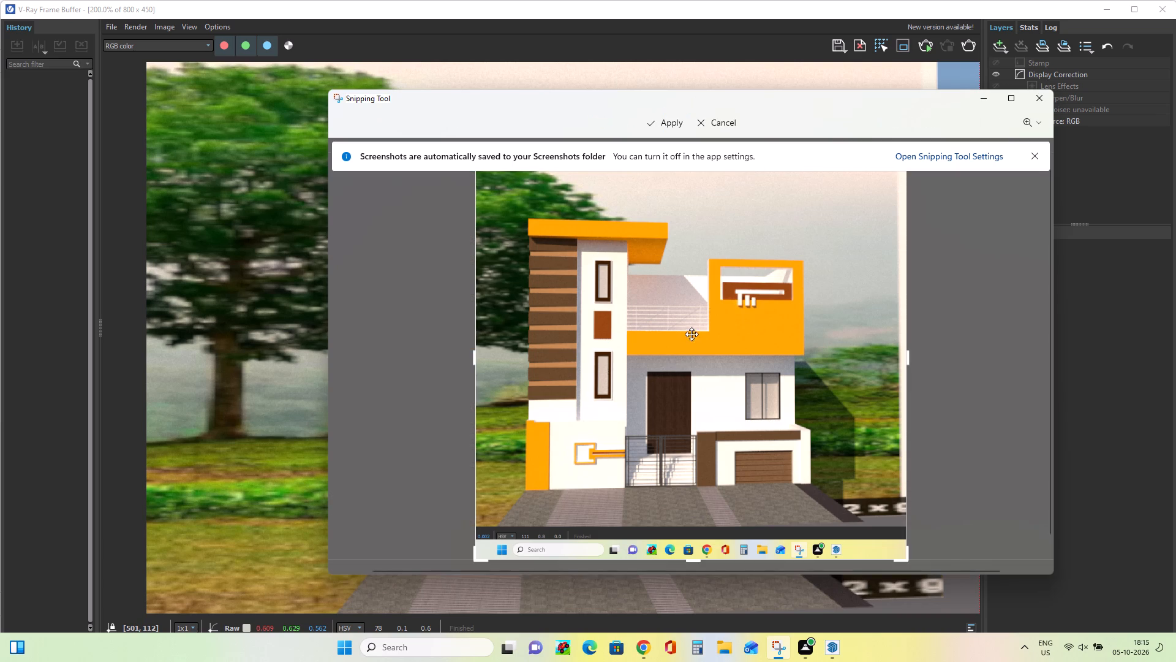
drag(693, 560, 693, 535)
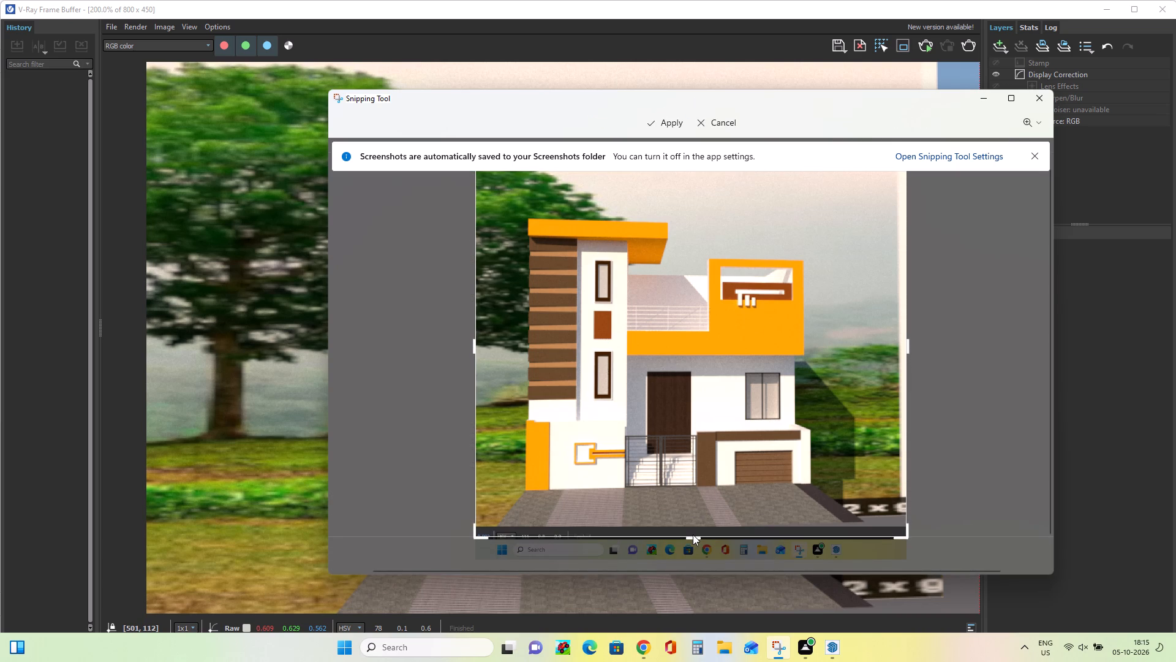
drag(693, 535, 698, 498)
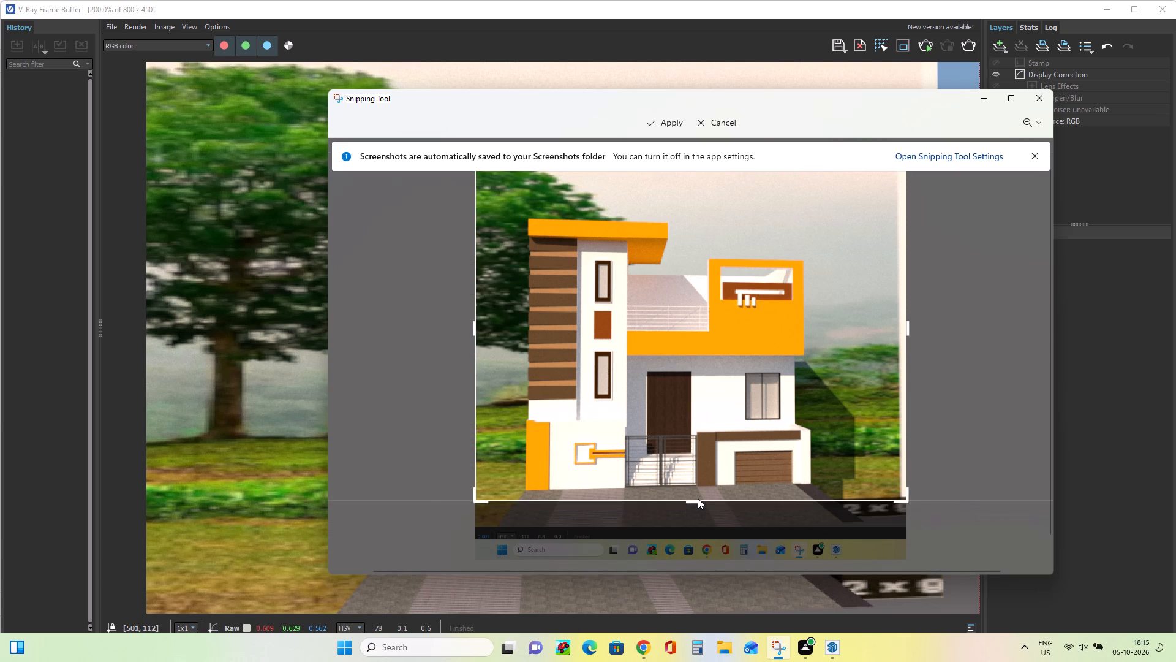
drag(698, 498, 698, 504)
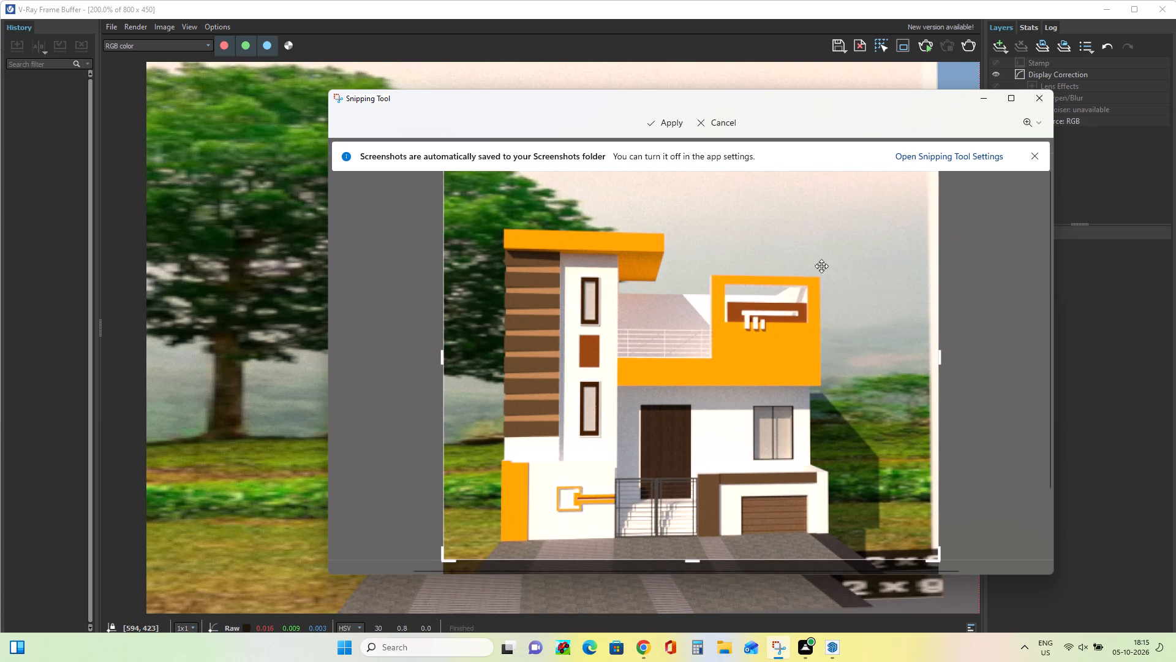
click(673, 116)
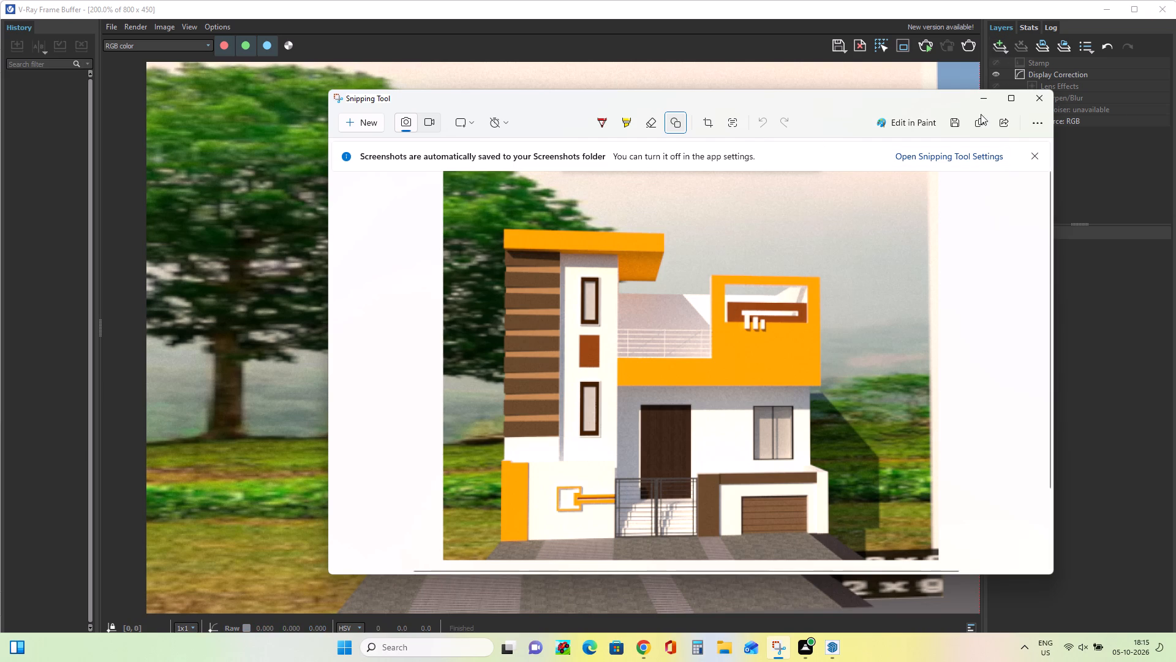
Save the cropped snip to the Desktop as PNG, named "Vibrant Modern Duplex Elevation with Dark Wood Cladding and Yellow Accents.pdf".
click(956, 124)
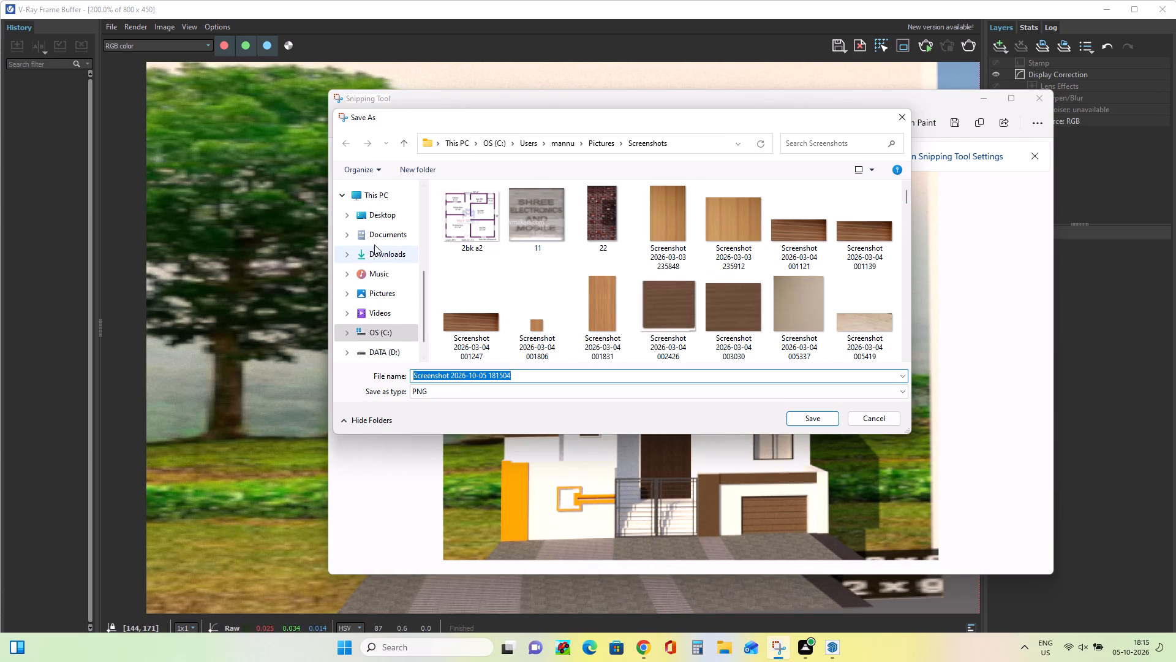
click(382, 219)
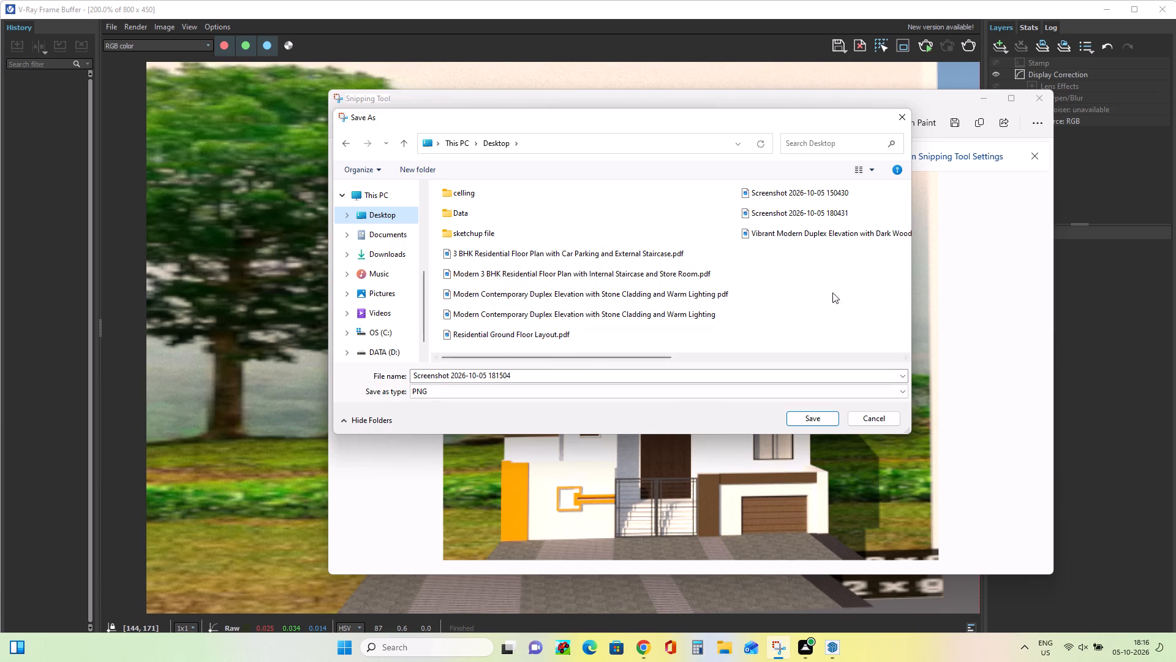
click(904, 360)
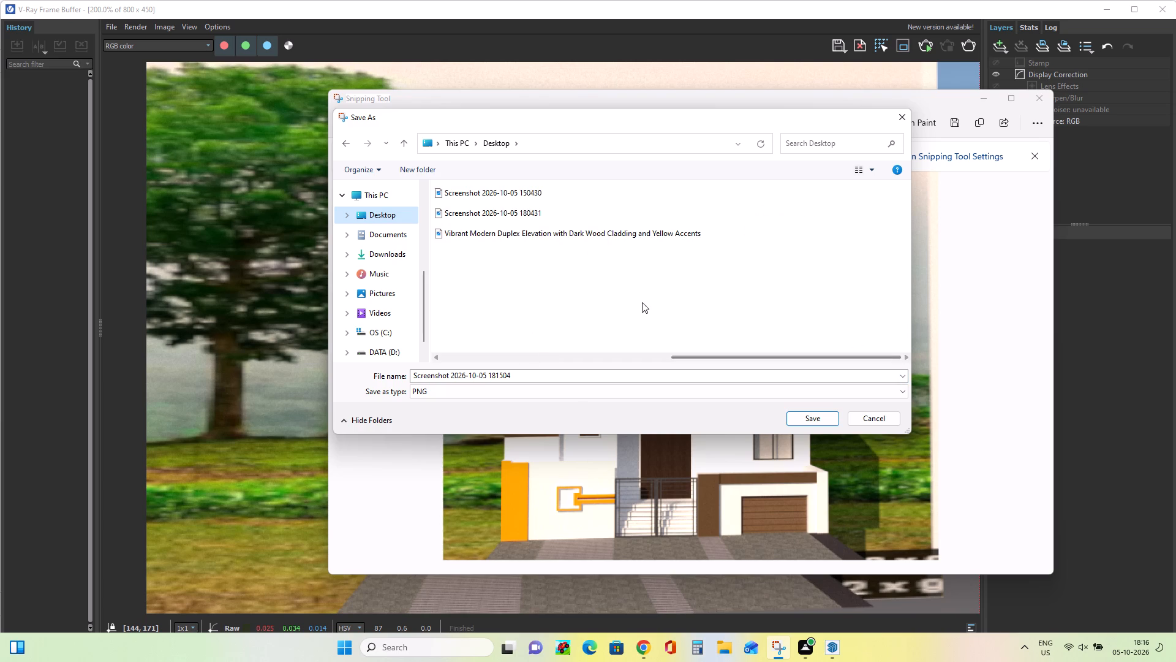
click(434, 360)
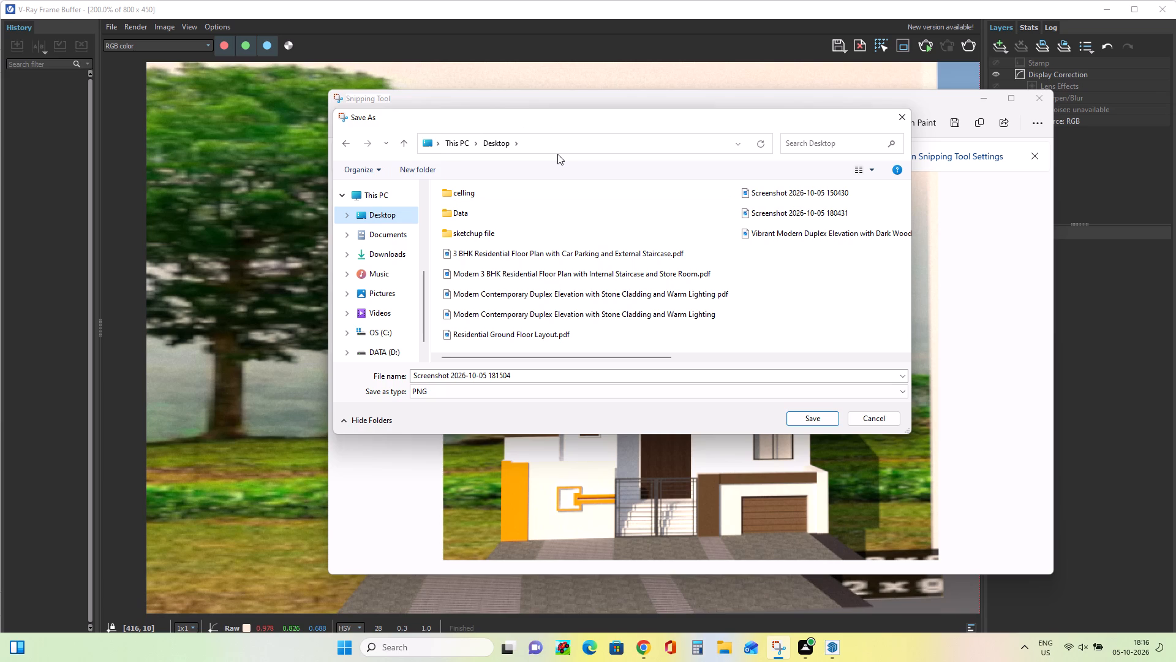
click(560, 379)
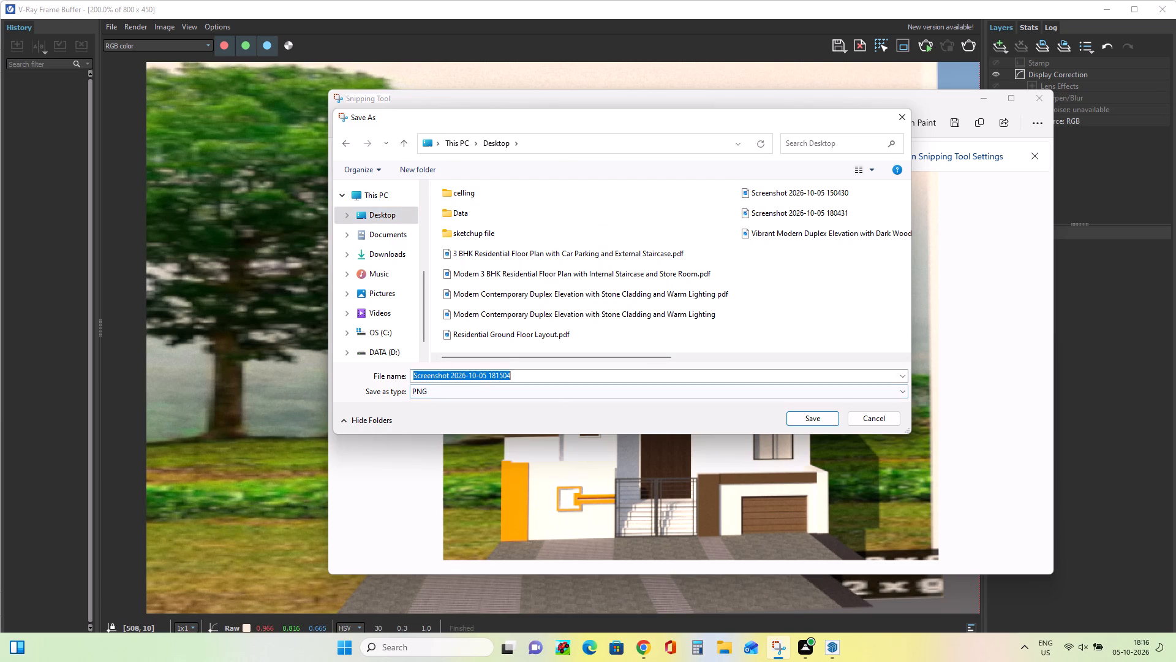
key(Delete)
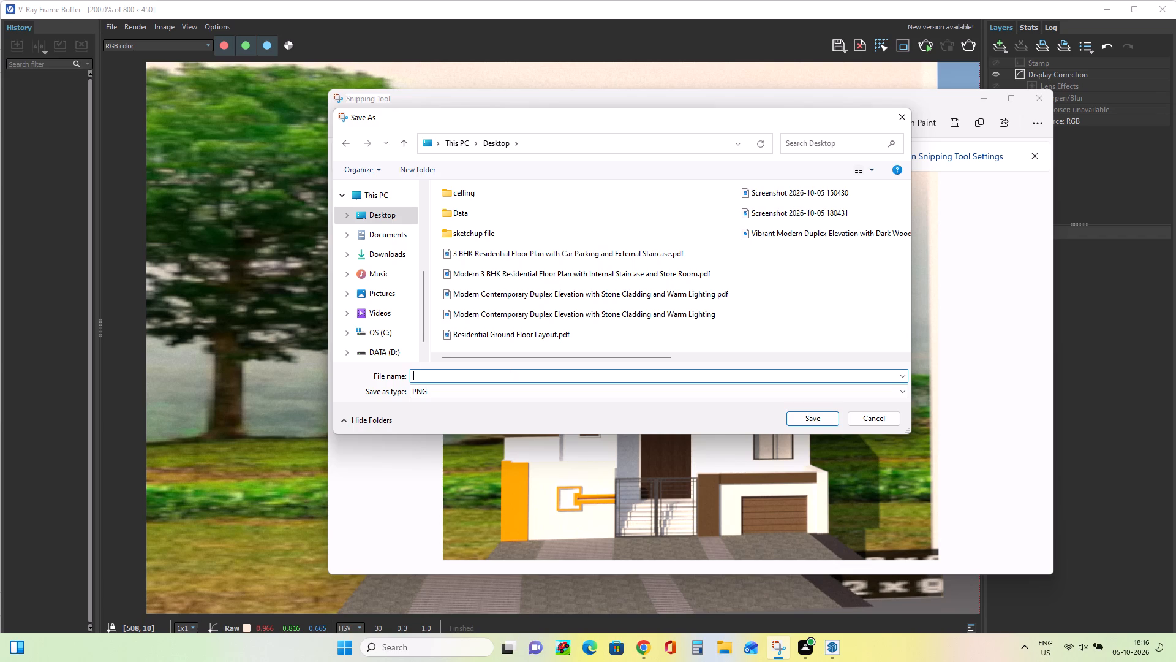
text(vi)
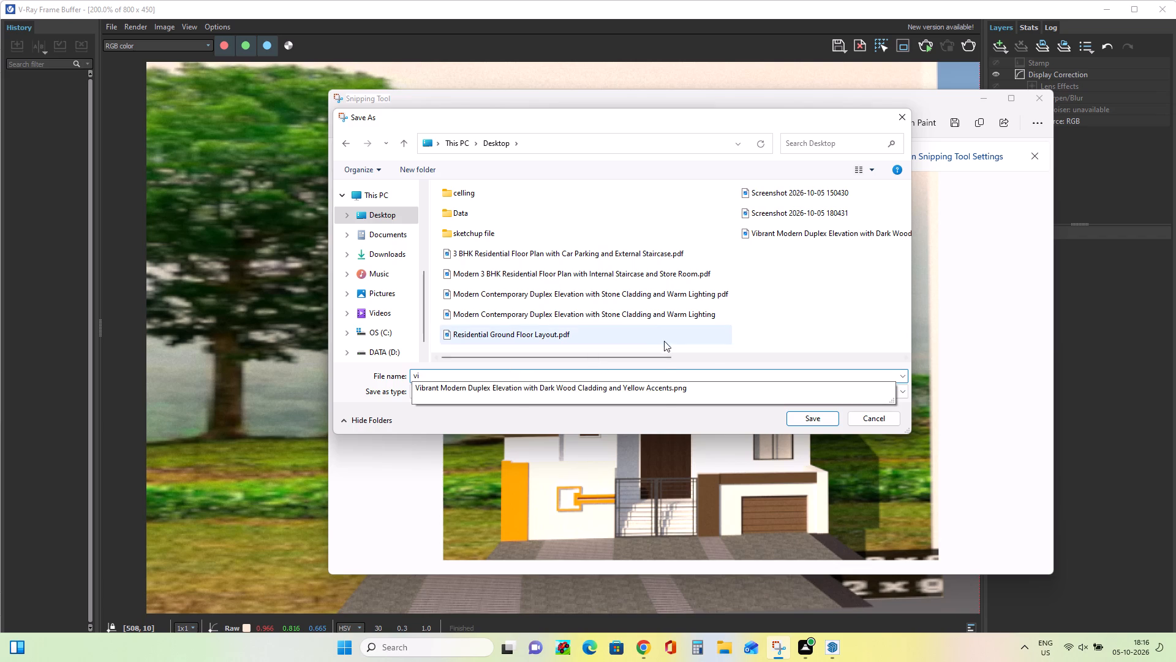
click(665, 395)
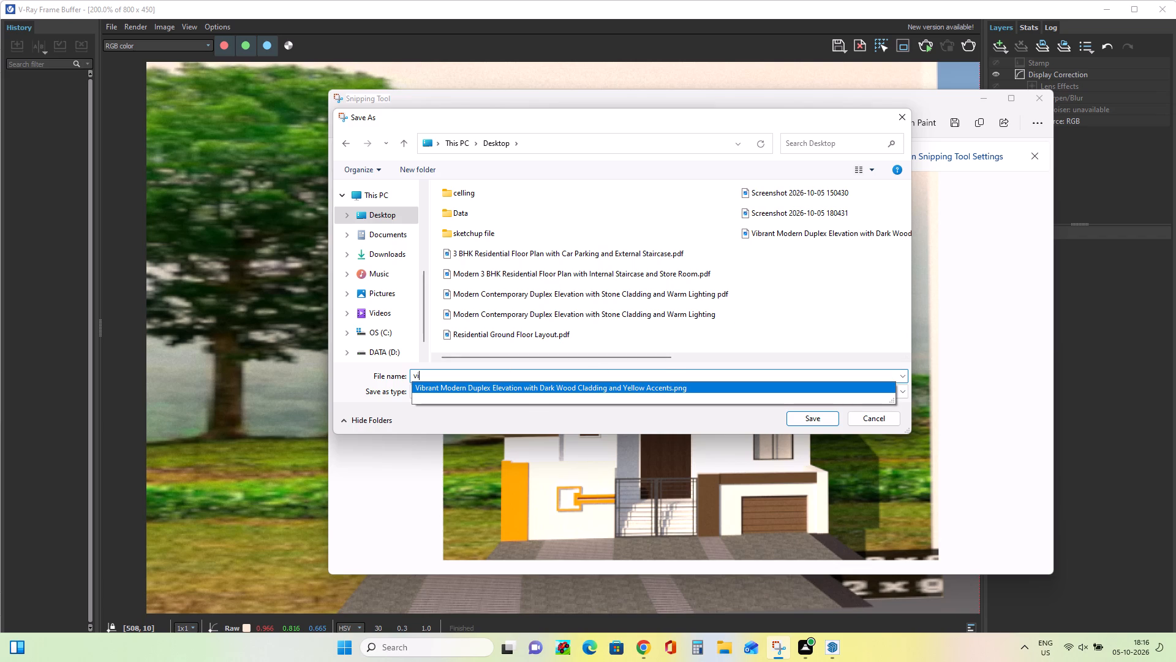
click(554, 389)
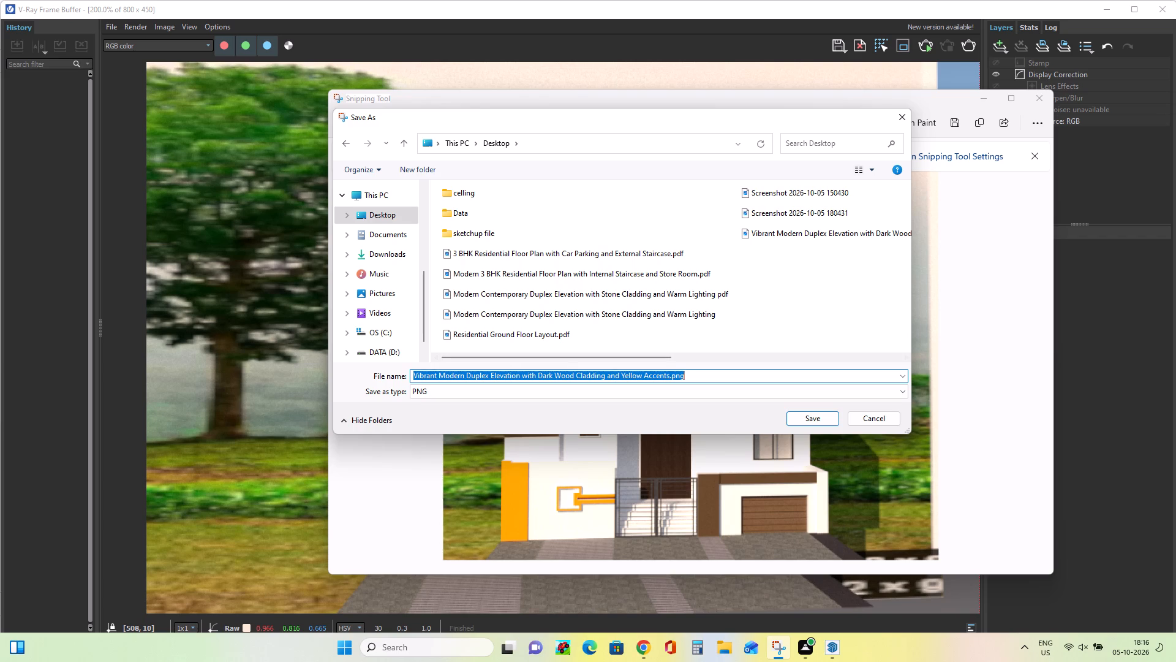
click(688, 380)
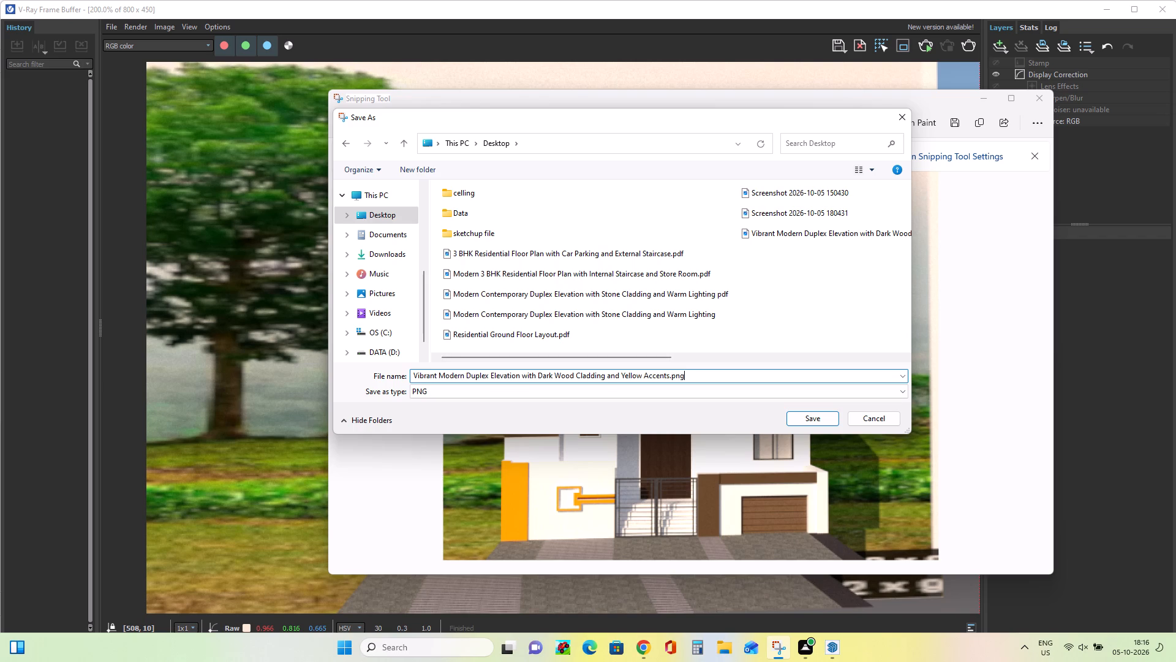
key(BackSpace)
key(BackSpace)
key(BackSpace)
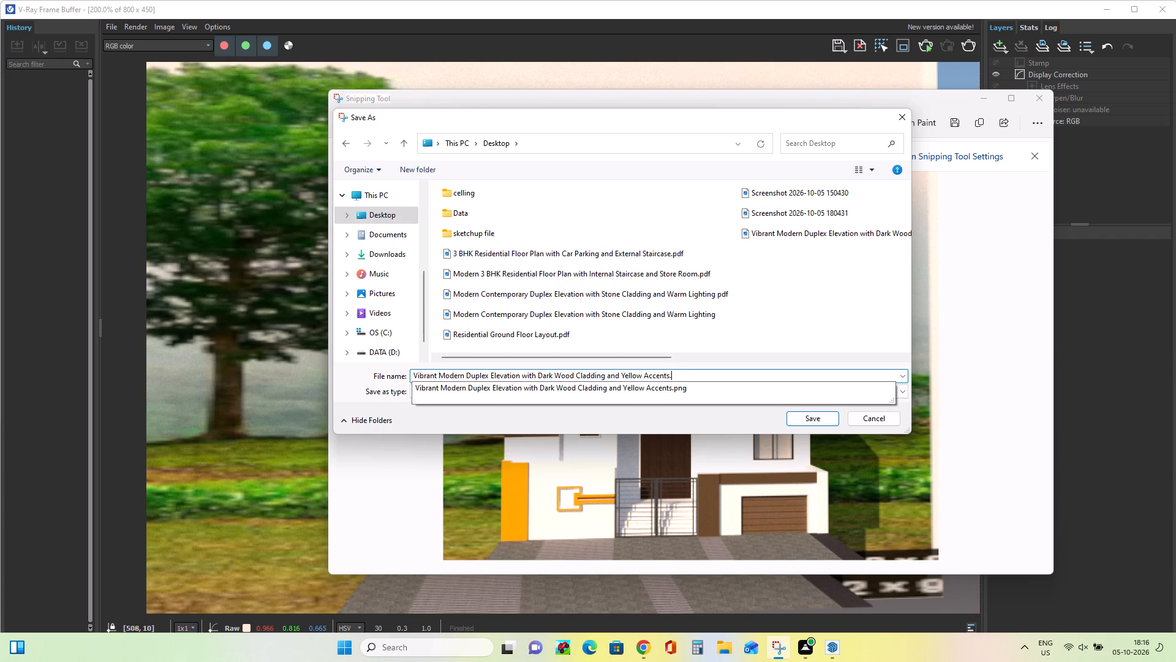
text(pdf)
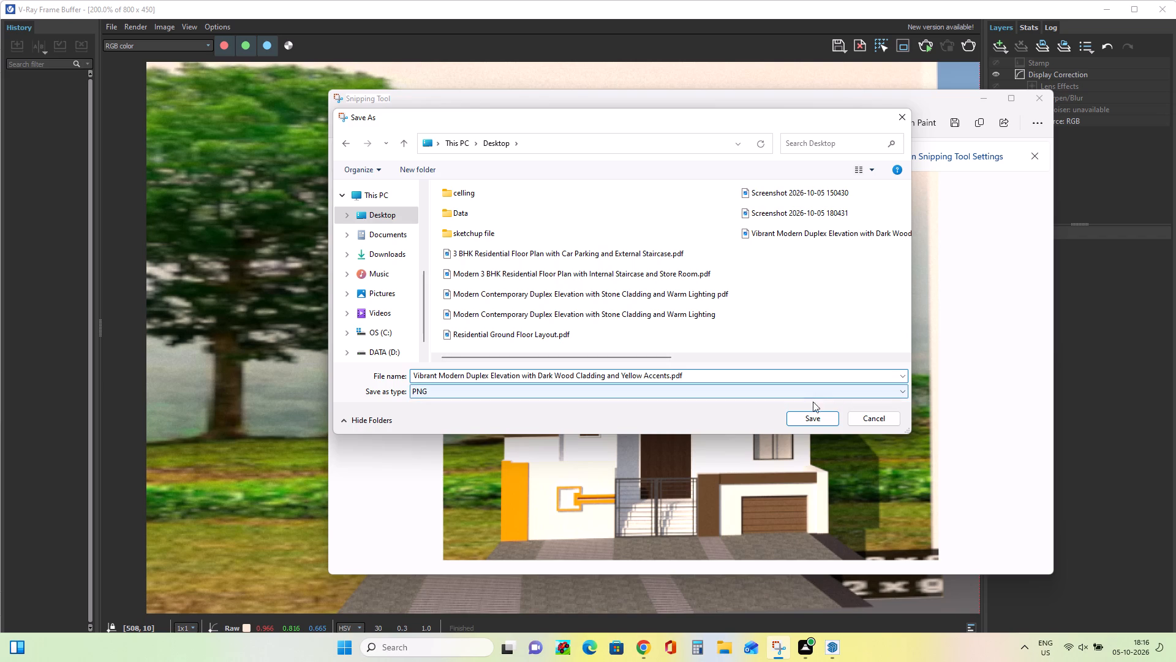
click(818, 421)
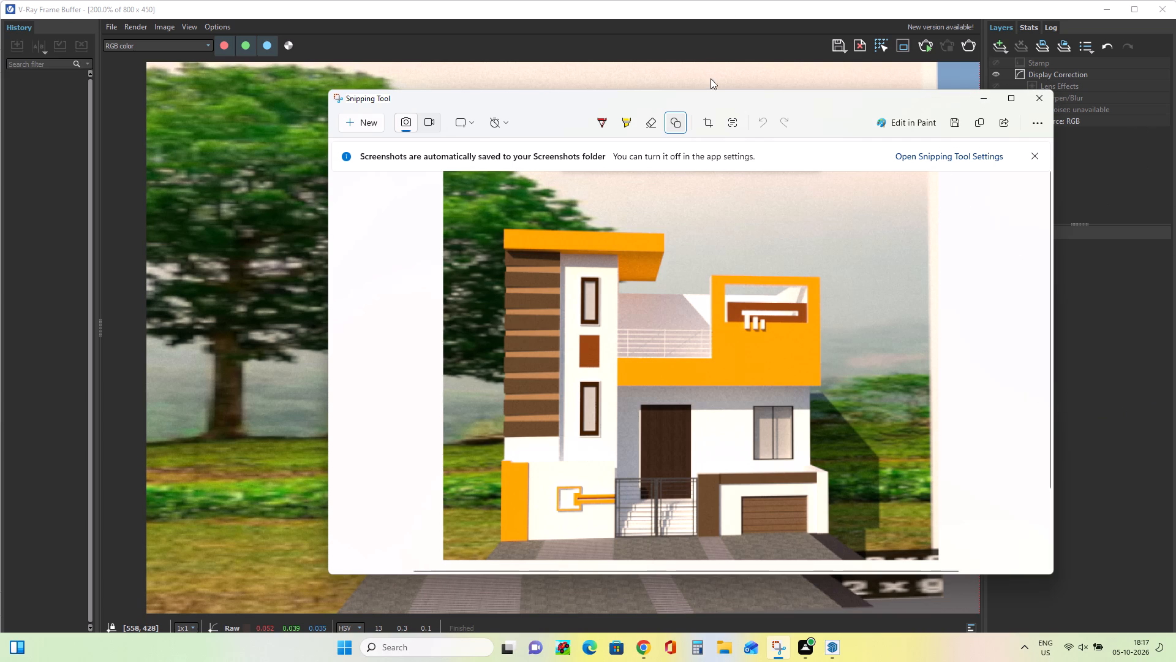
click(983, 99)
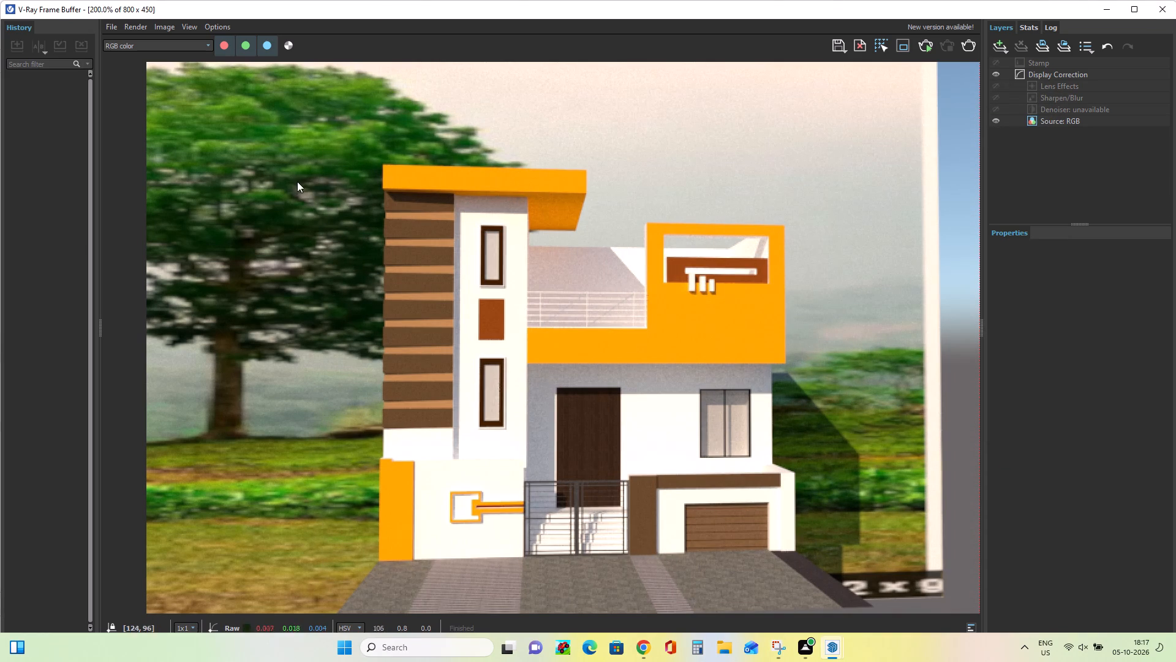
Close the render window and save the SketchUp model to the Desktop as "Vibrant Modern Duplex Elevation with Dark Wood Cladding and Yellow Accents.skp".
click(1158, 6)
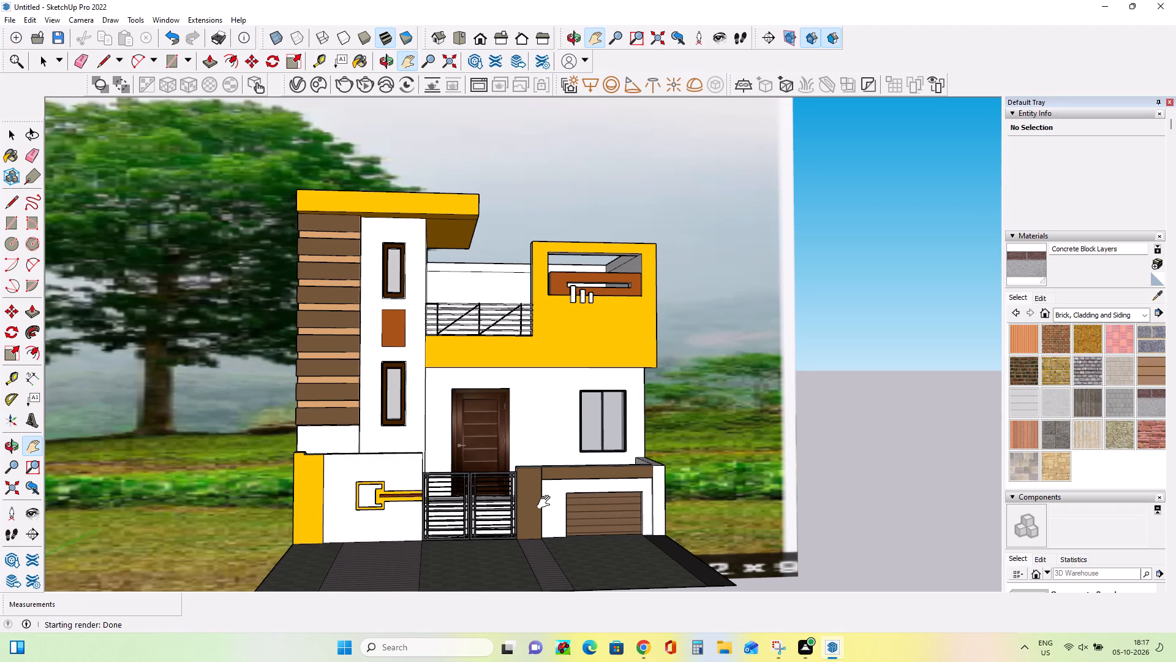
key(ctrl+s)
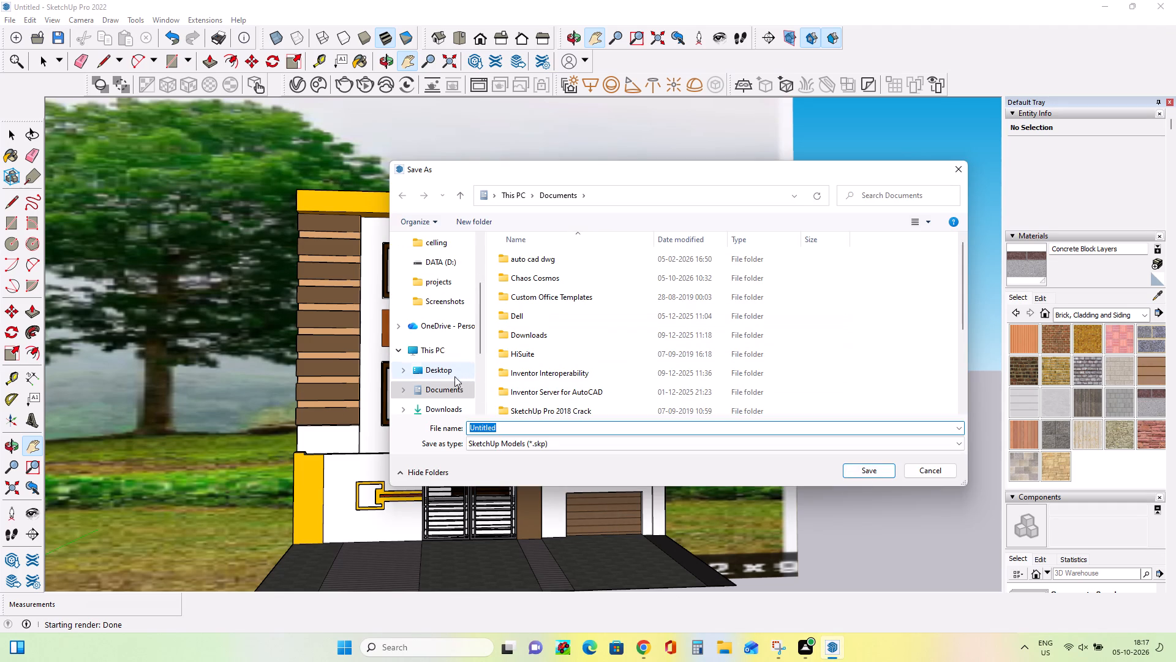
click(450, 375)
click(541, 429)
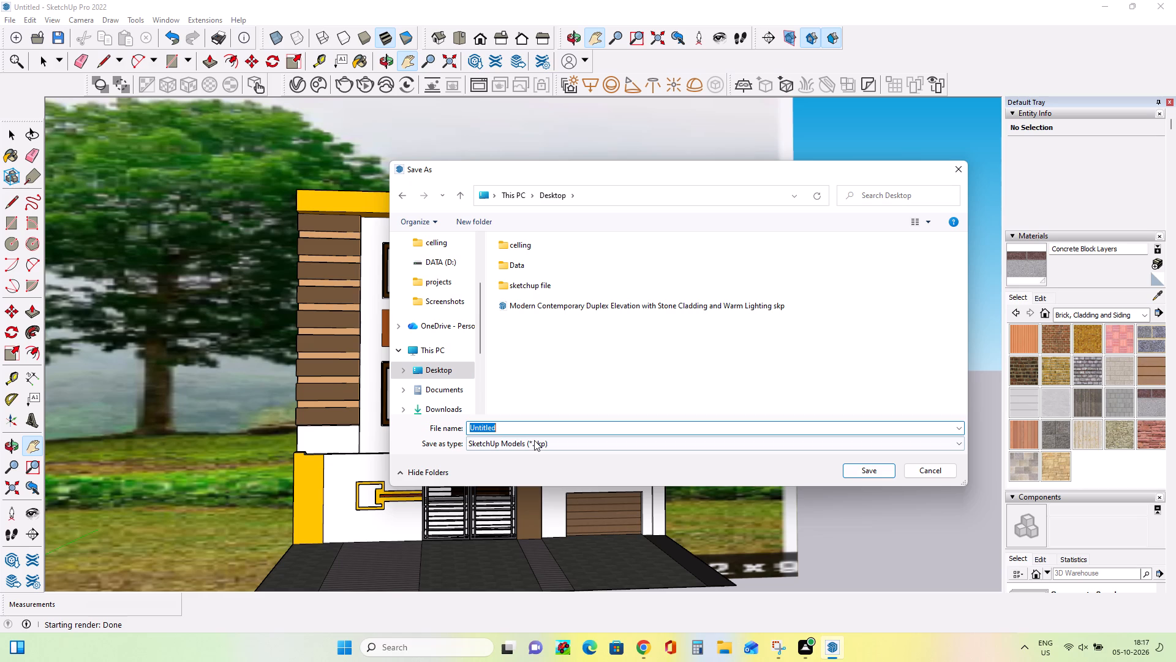
key(BackSpace)
key(Delete)
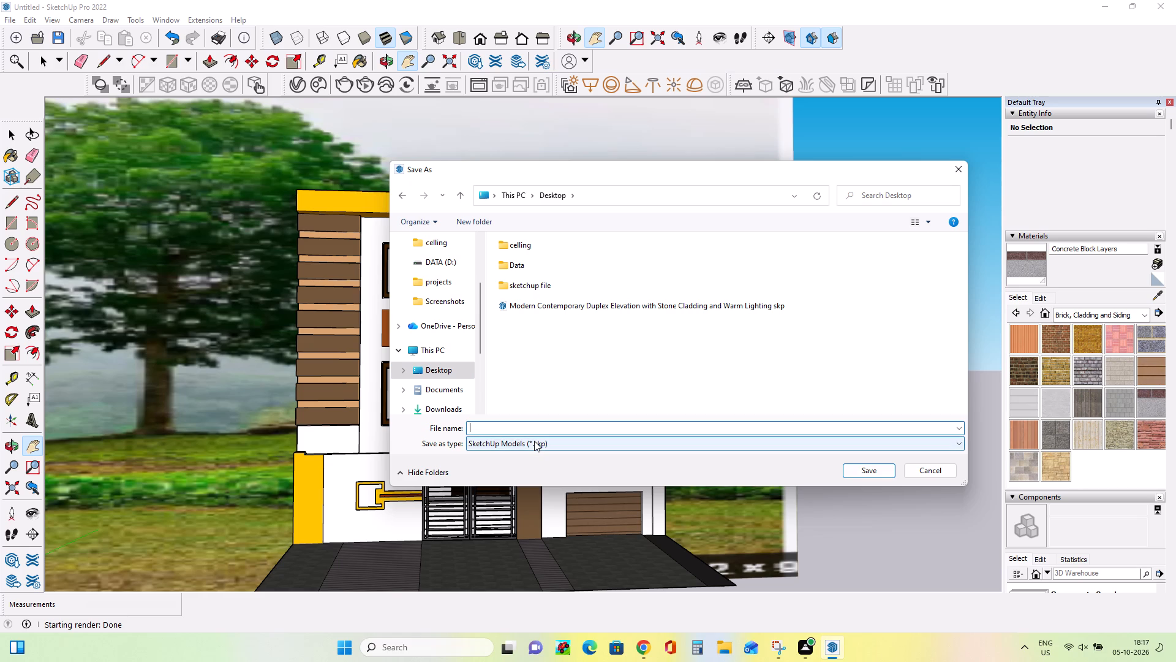
text(vi)
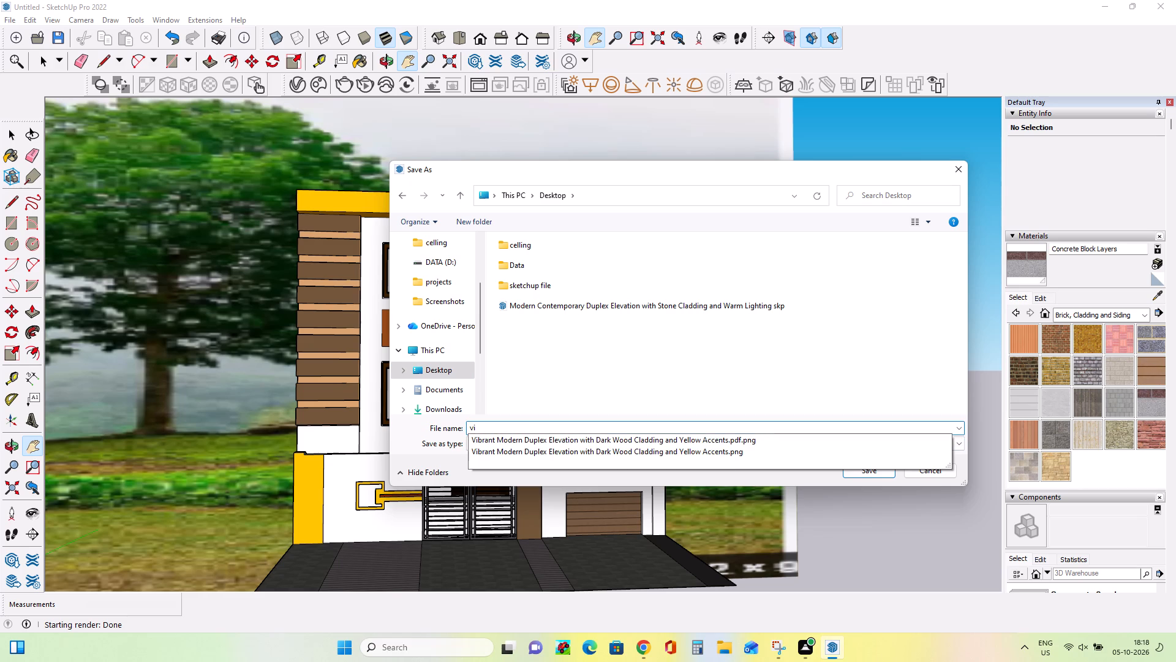
click(529, 433)
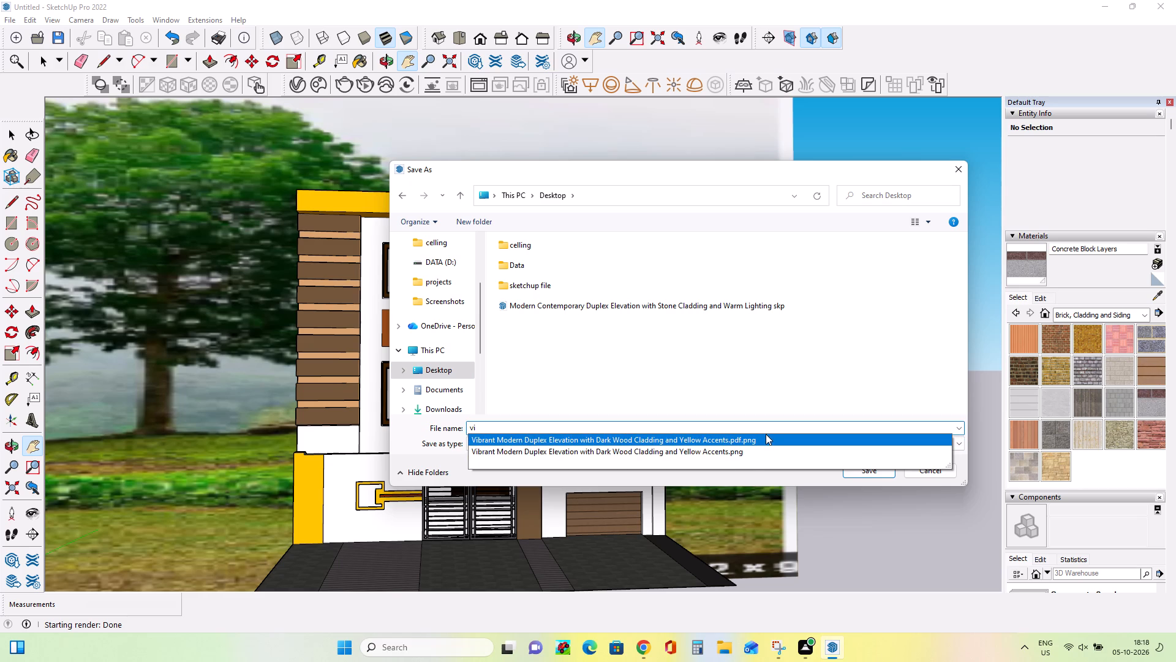
click(752, 441)
click(761, 424)
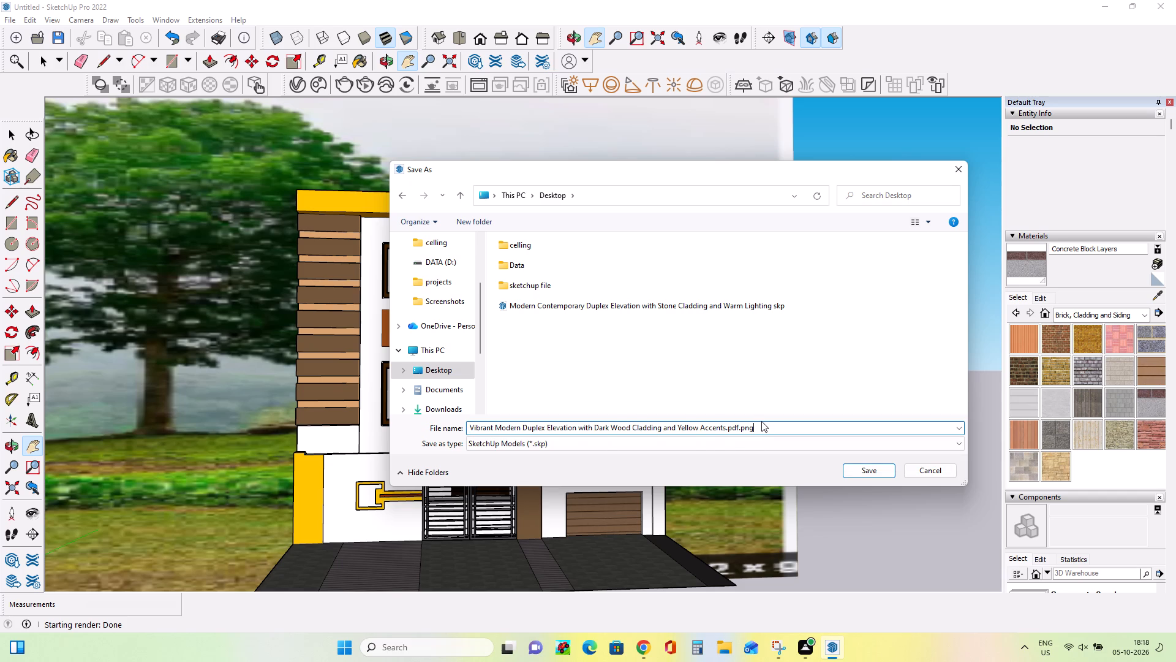
key(BackSpace)
key(BackSpace)
key(BackSpace)
key(BackSpace)
key(BackSpace)
key(BackSpace)
key(BackSpace)
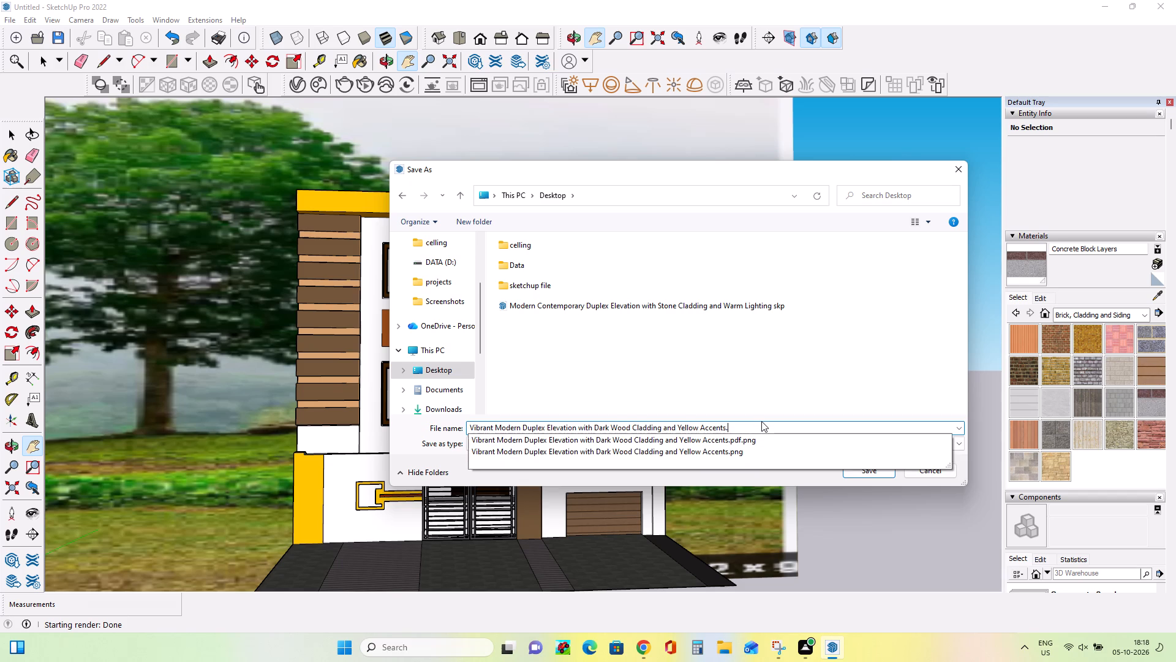
key(s)
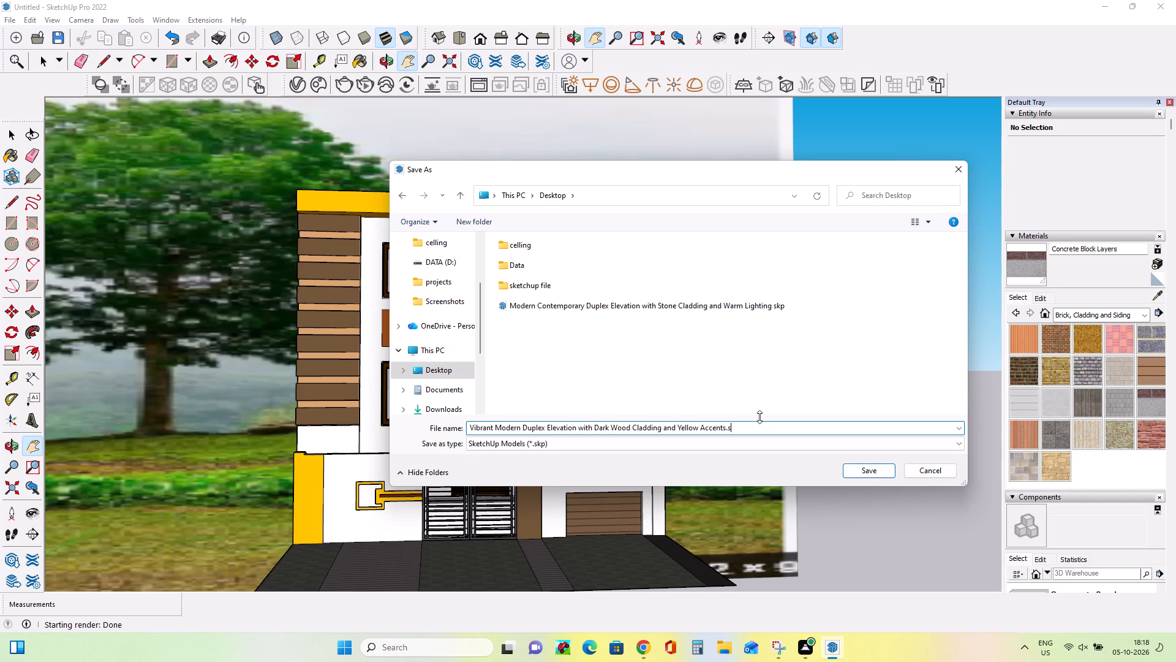
text(kp)
click(880, 477)
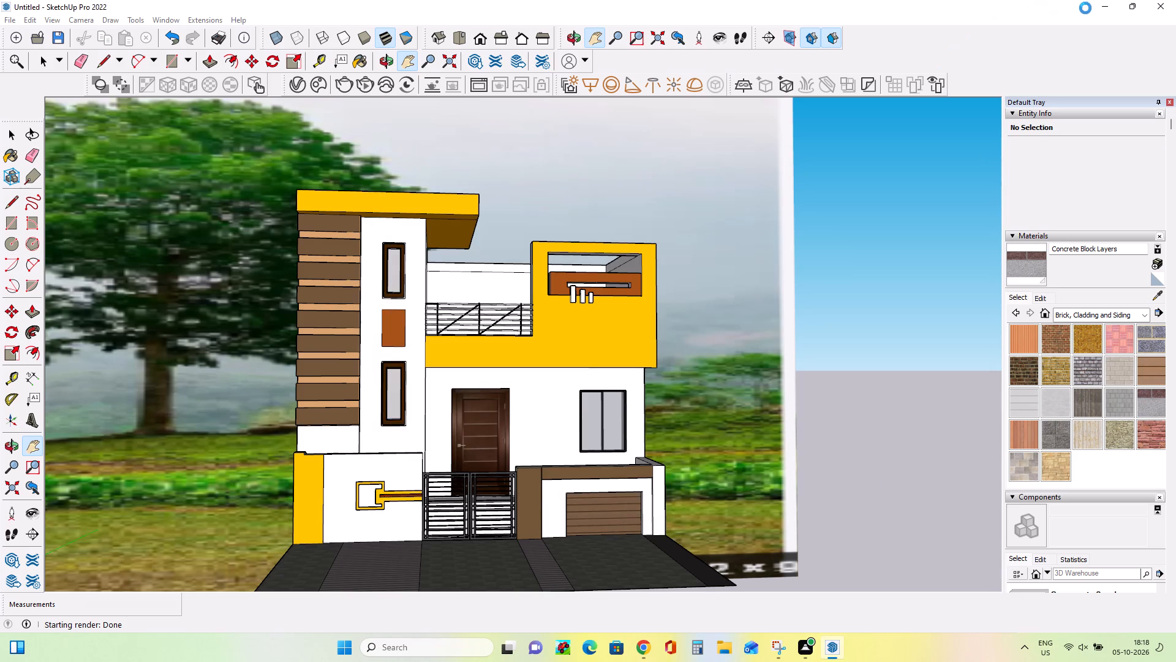